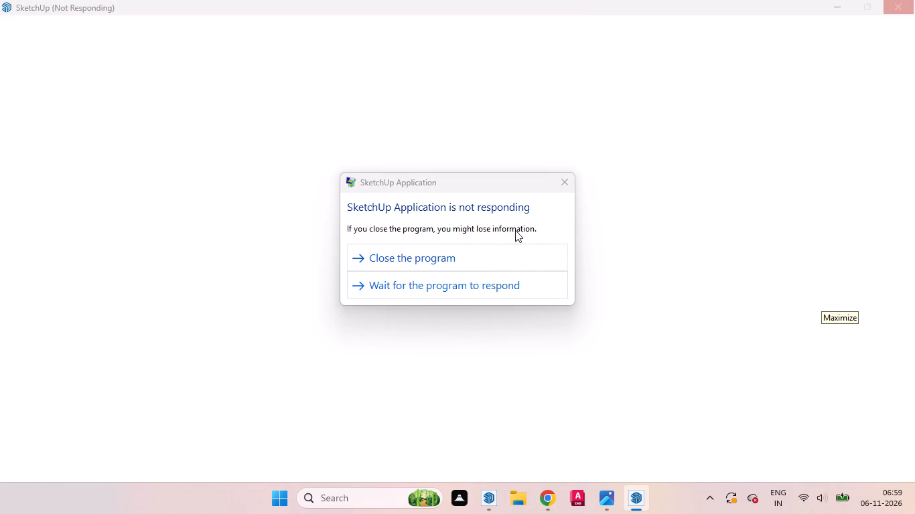
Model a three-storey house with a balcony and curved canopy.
Close the unresponsive SketchUp program and cancel the problem report to Microsoft.
click(408, 296)
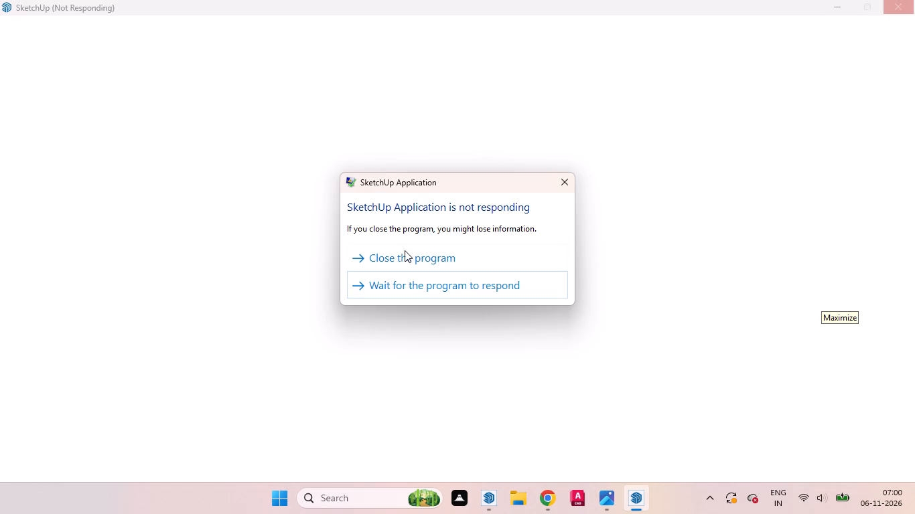
click(407, 261)
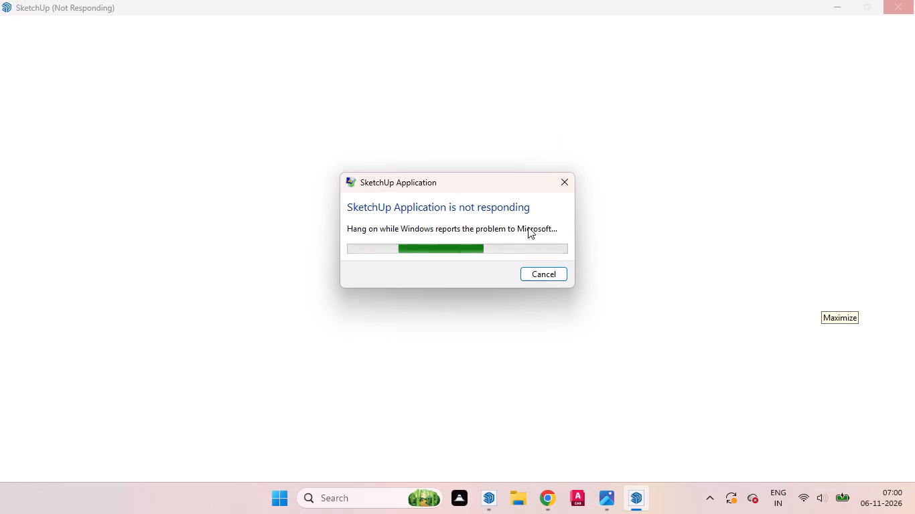
click(533, 276)
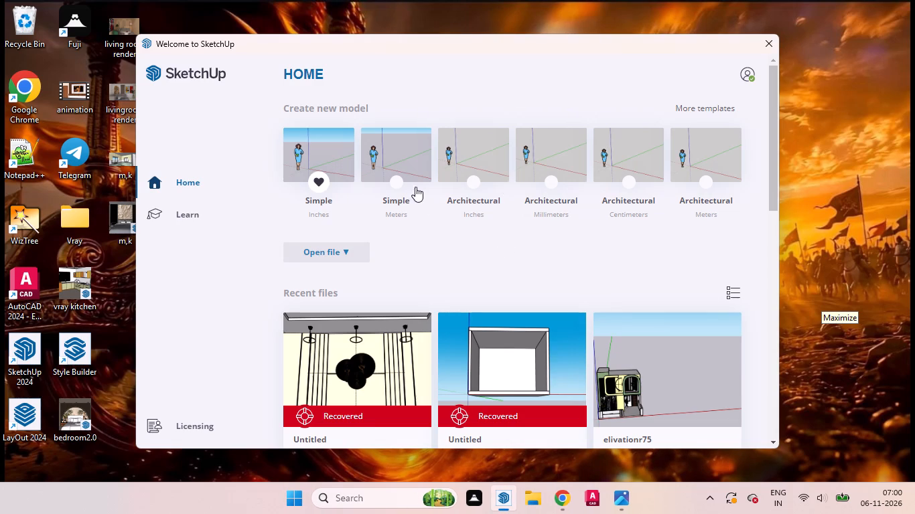
Create a new SketchUp model from the Simple template in inches.
click(319, 149)
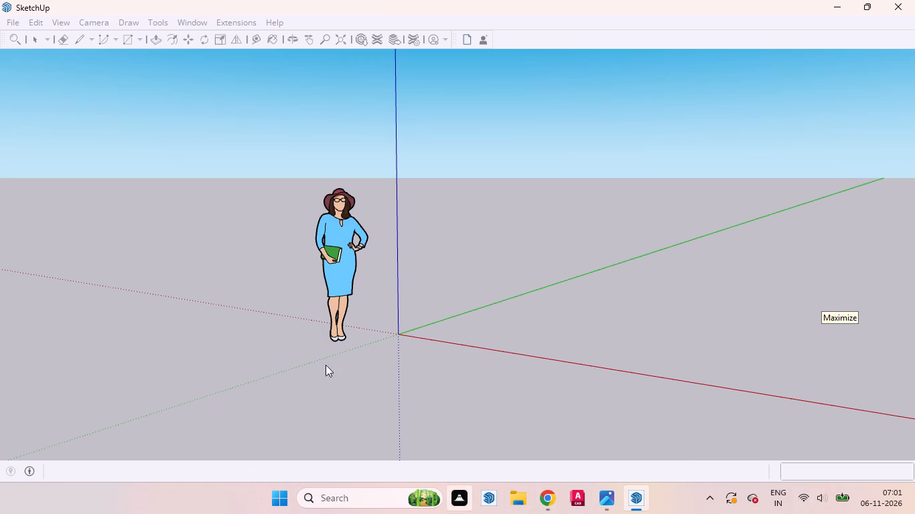
Launch the Fuji application.
click(456, 495)
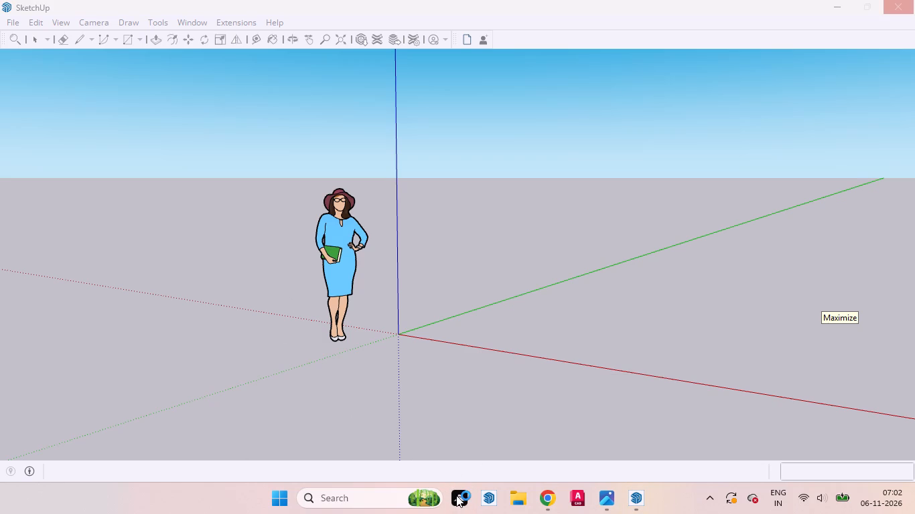
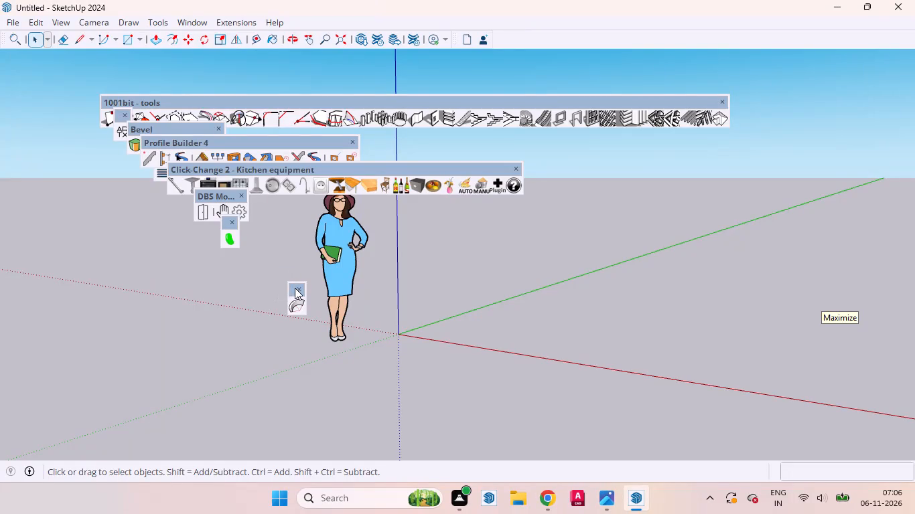
Close the small floating toolbars plus DBS Move, Click-Change 2, Profile Builder 4, FenceMaker and Bevel, keeping only 1001bit - tools floating.
click(296, 290)
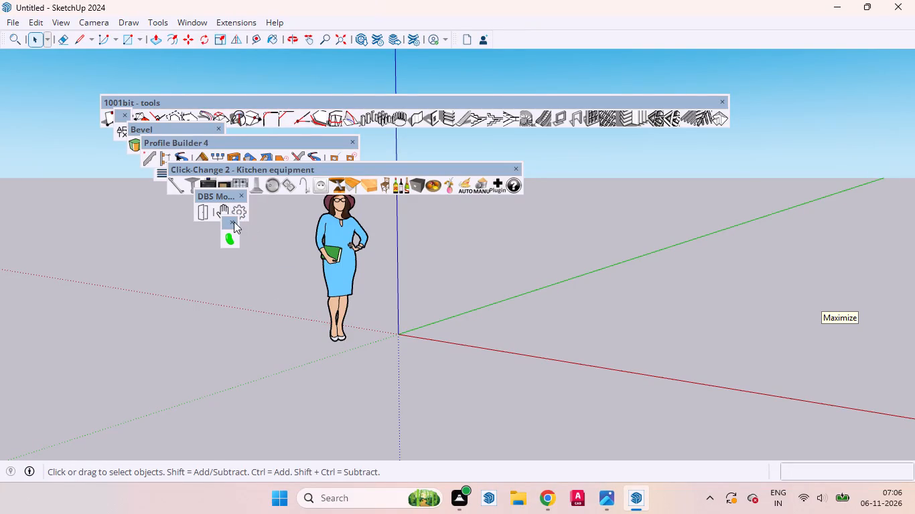
click(234, 222)
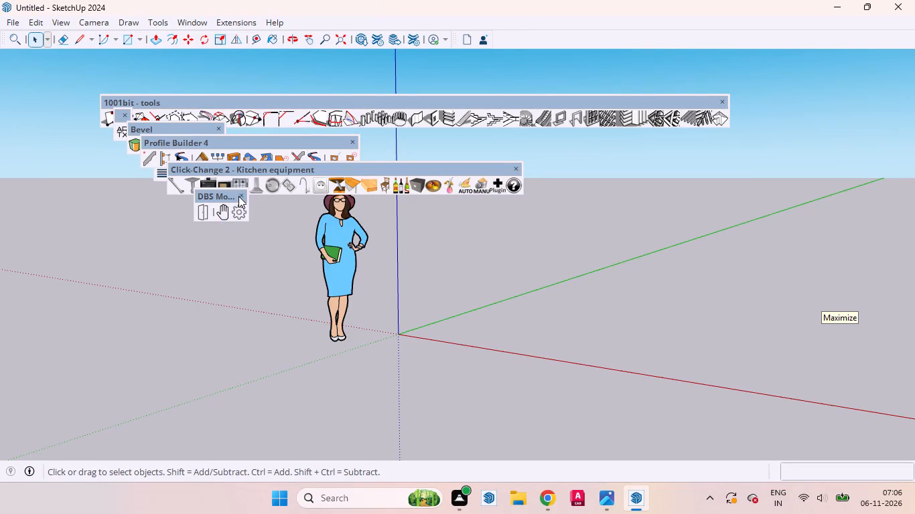
click(241, 196)
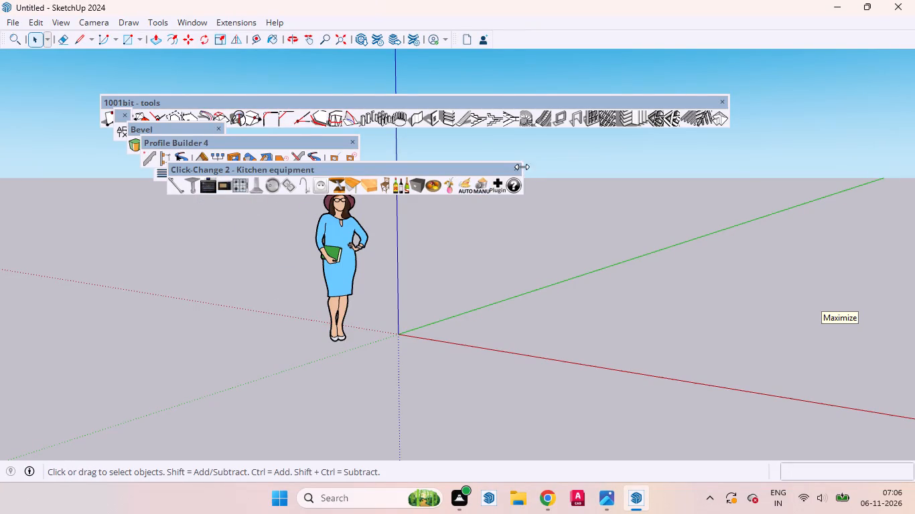
click(518, 165)
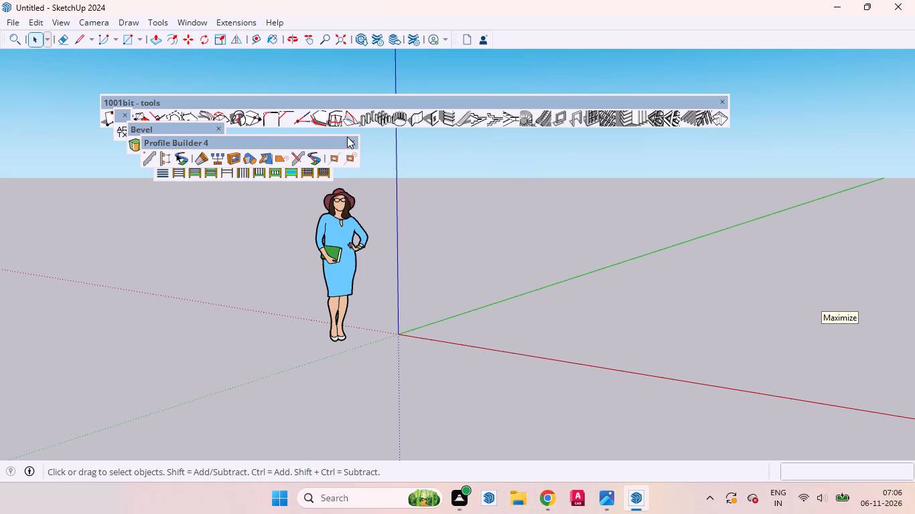
click(351, 141)
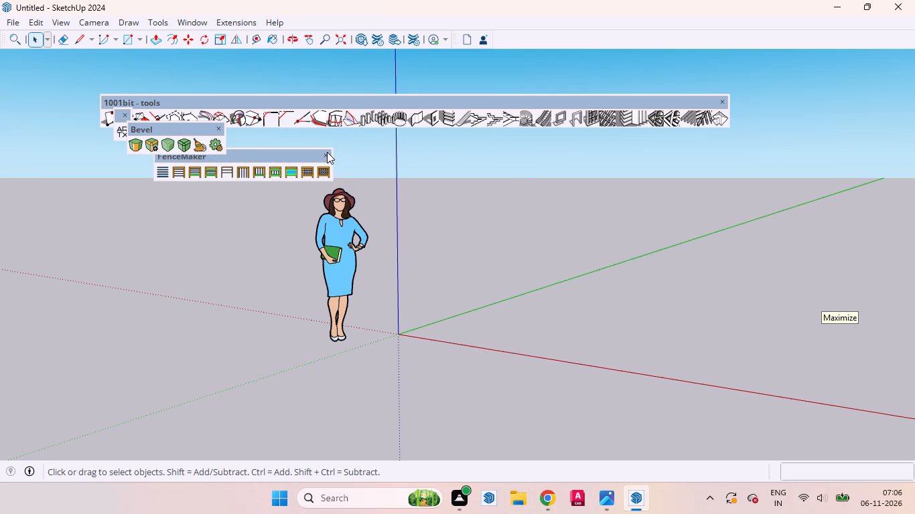
click(327, 152)
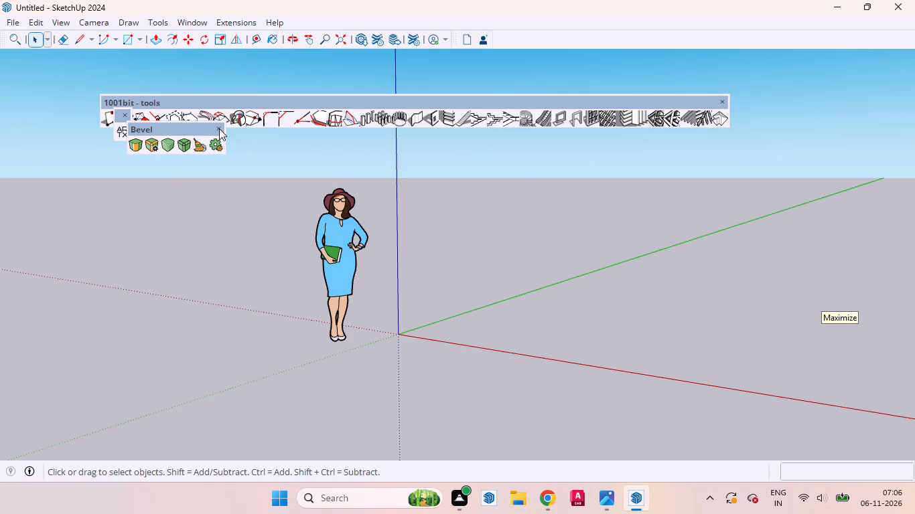
click(219, 128)
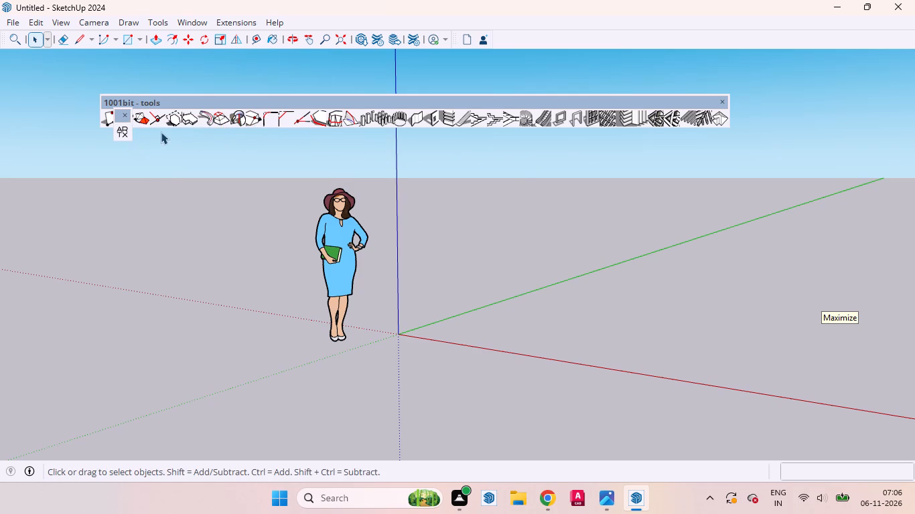
click(124, 111)
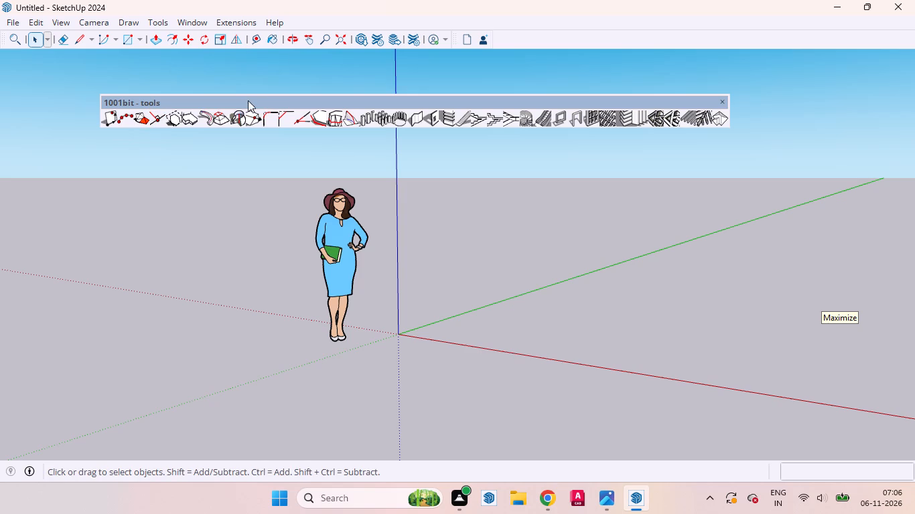
Show the Large Tool Set toolbar and hide the Getting Started toolbar.
right_click(409, 15)
right_click(376, 23)
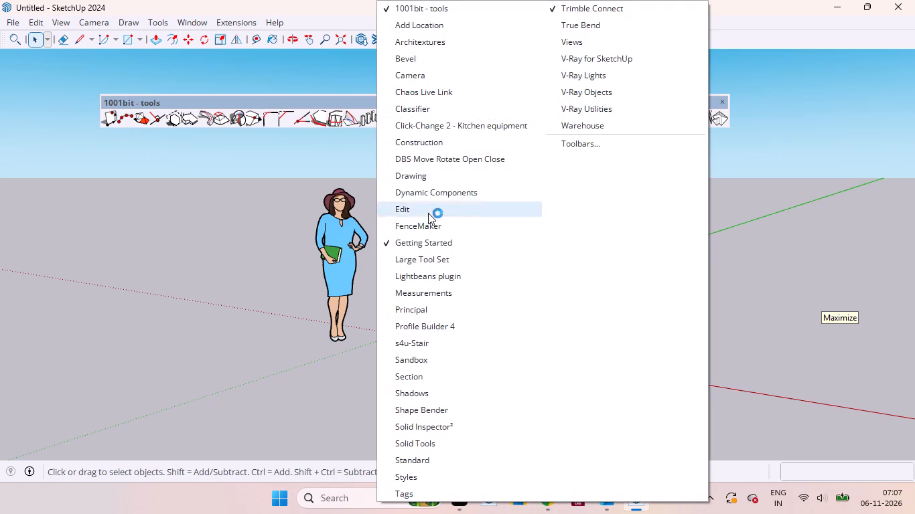
click(427, 254)
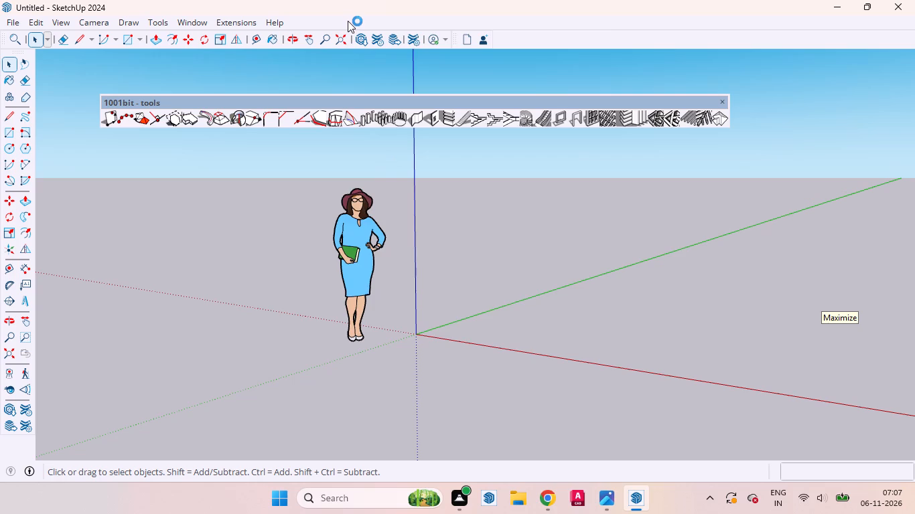
right_click(348, 21)
click(390, 244)
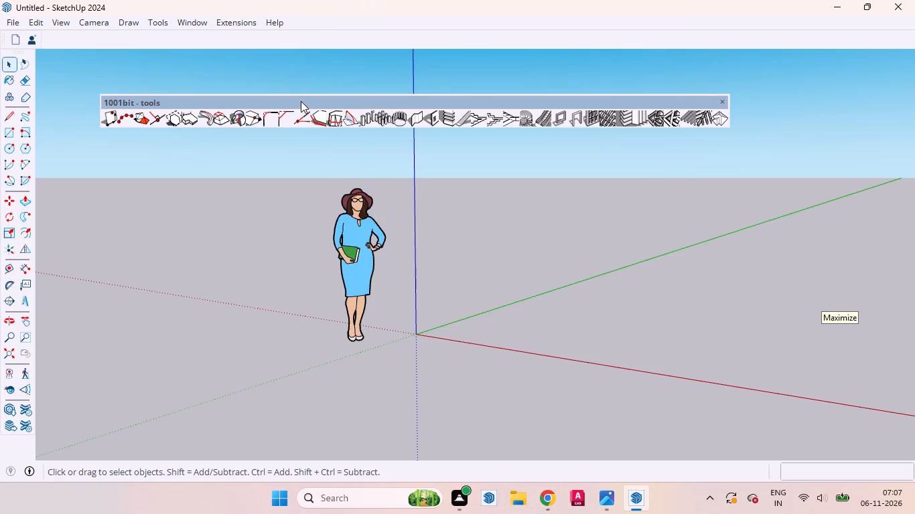
Dock the floating 1001bit - tools toolbar in the row with the other docked horizontal toolbars.
drag(301, 101, 259, 23)
Delete the default human scale figure from the model.
click(360, 248)
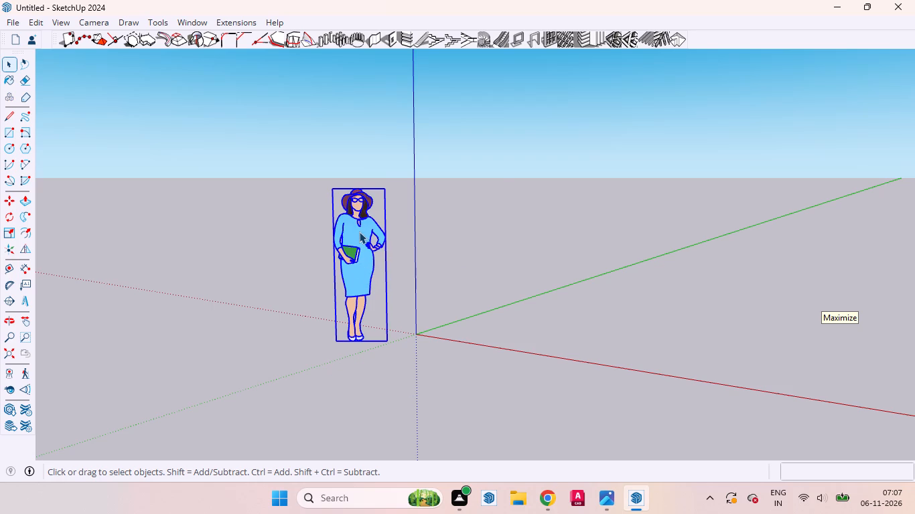
right_click(359, 232)
click(393, 29)
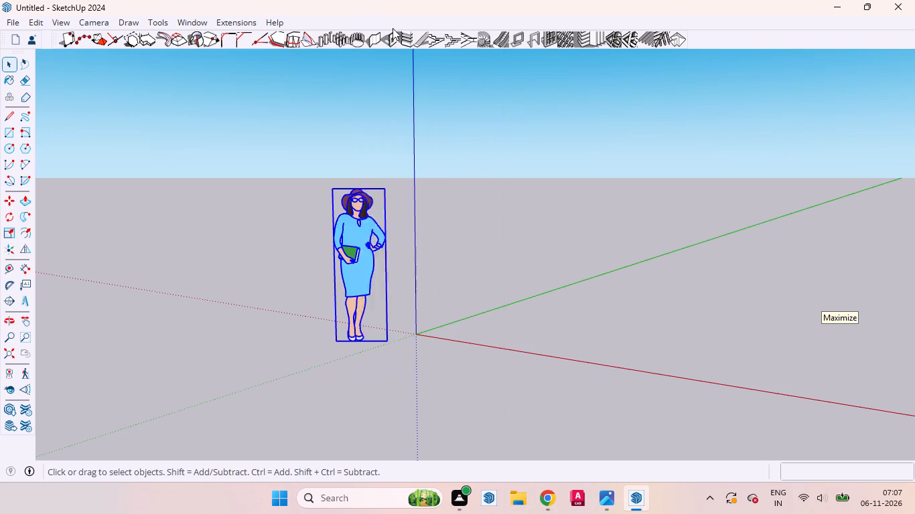
Draw a 40' by 50' rectangle on the ground plane starting at the origin.
scroll(295, 325, down, 7)
scroll(293, 335, up, 2)
scroll(293, 335, down, 2)
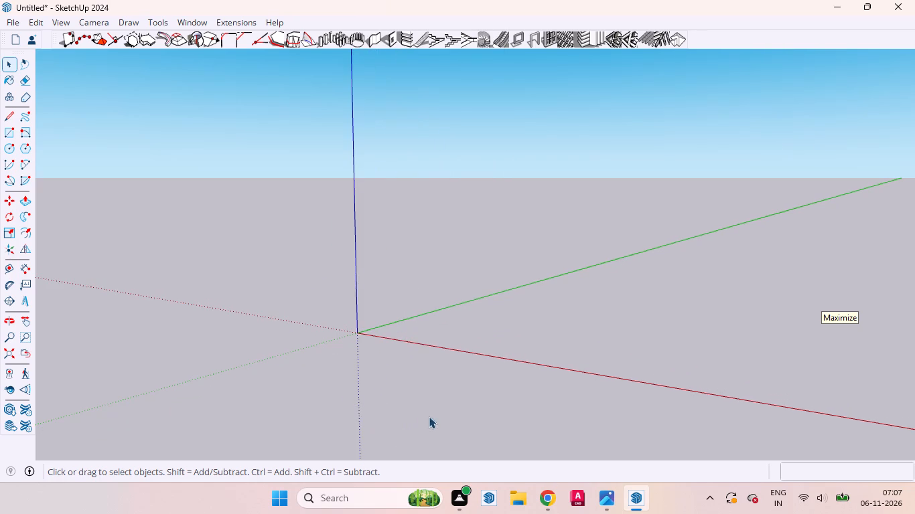
middle_drag(461, 416, 522, 407)
scroll(355, 349, down, 20)
scroll(355, 349, down, 1)
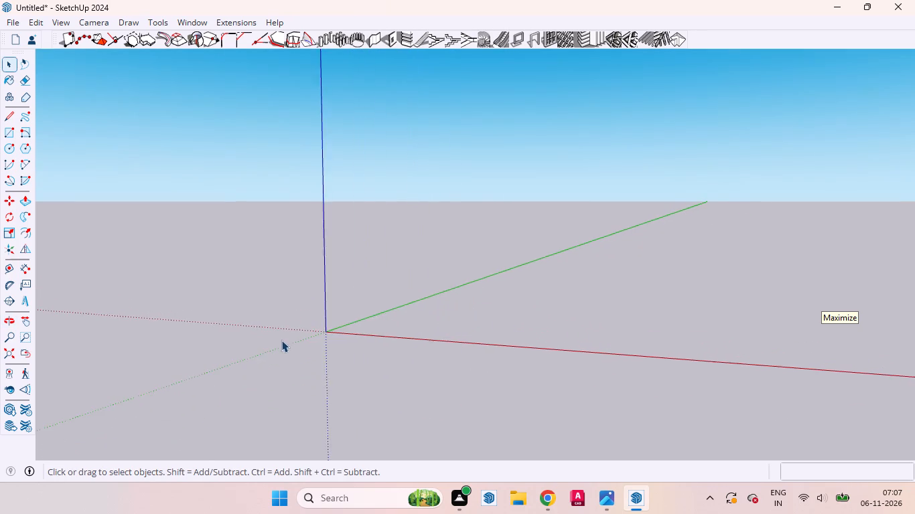
scroll(281, 340, down, 3)
middle_drag(336, 375, 378, 413)
scroll(373, 403, down, 6)
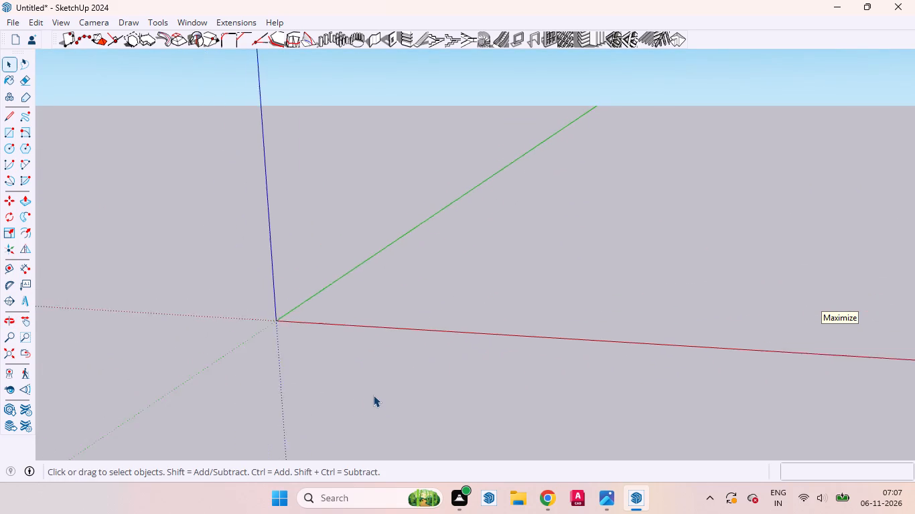
scroll(373, 395, down, 8)
key(r)
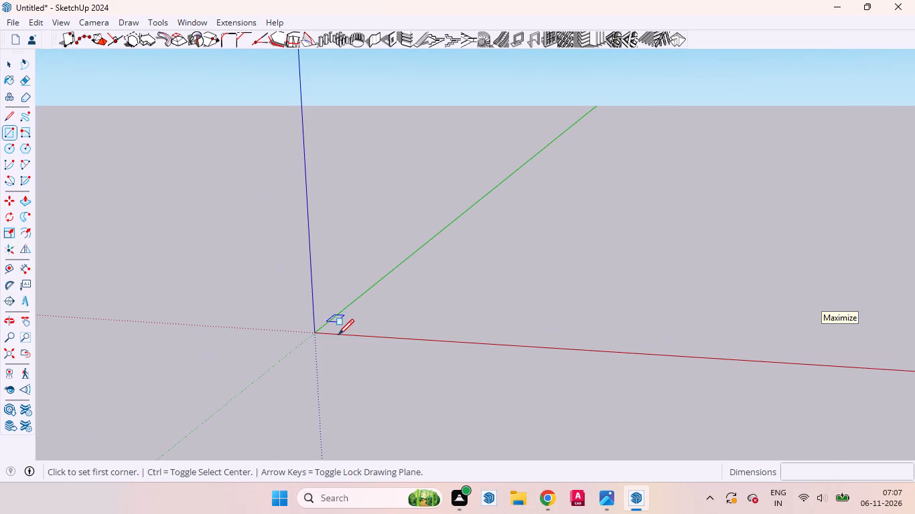
click(320, 335)
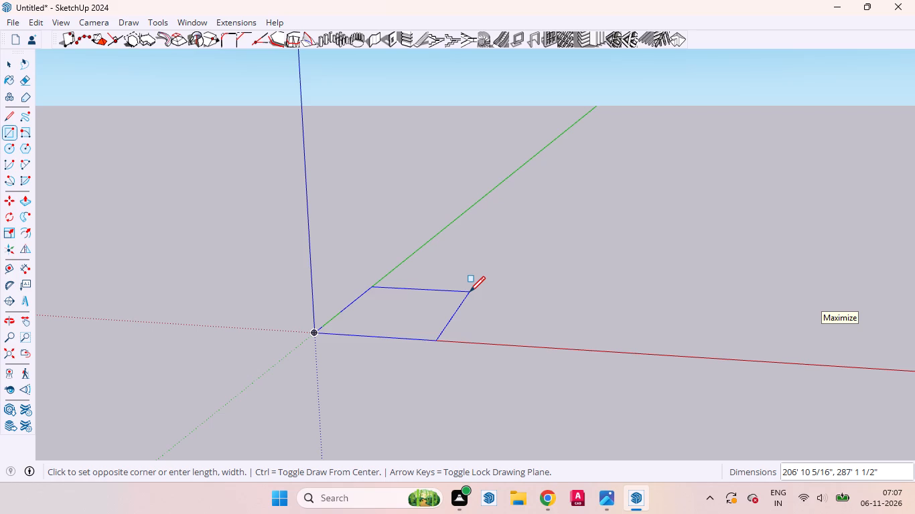
text(40')
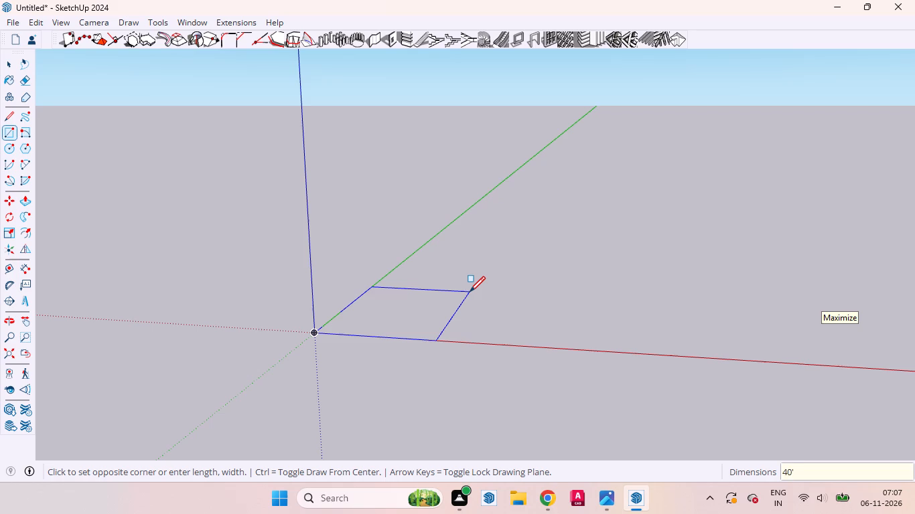
key(comma)
text(50')
key(Return)
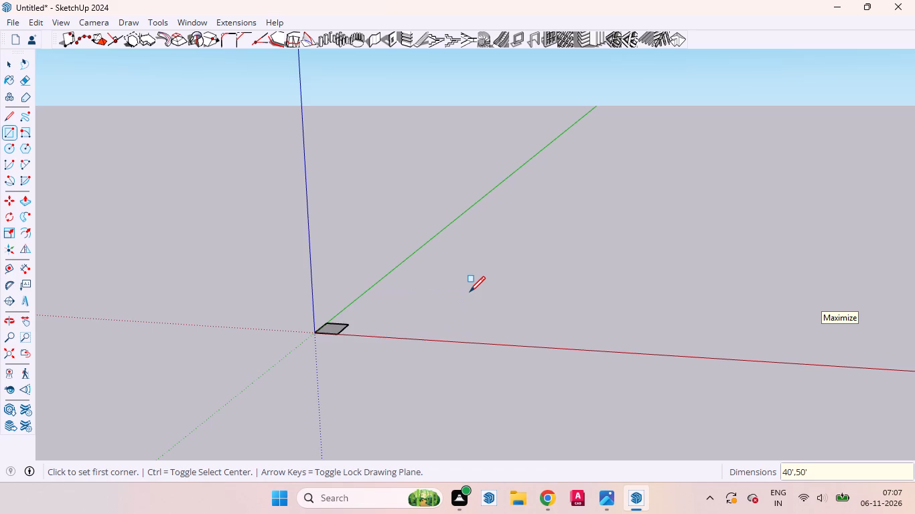
key(space)
key(space)
Check the length of the rectangle's edge along the red axis with the Dimension tool, without placing a dimension.
scroll(329, 334, up, 14)
scroll(324, 337, down, 1)
scroll(324, 337, up, 1)
scroll(324, 337, down, 4)
scroll(324, 337, up, 2)
middle_drag(347, 351, 410, 471)
scroll(384, 339, up, 6)
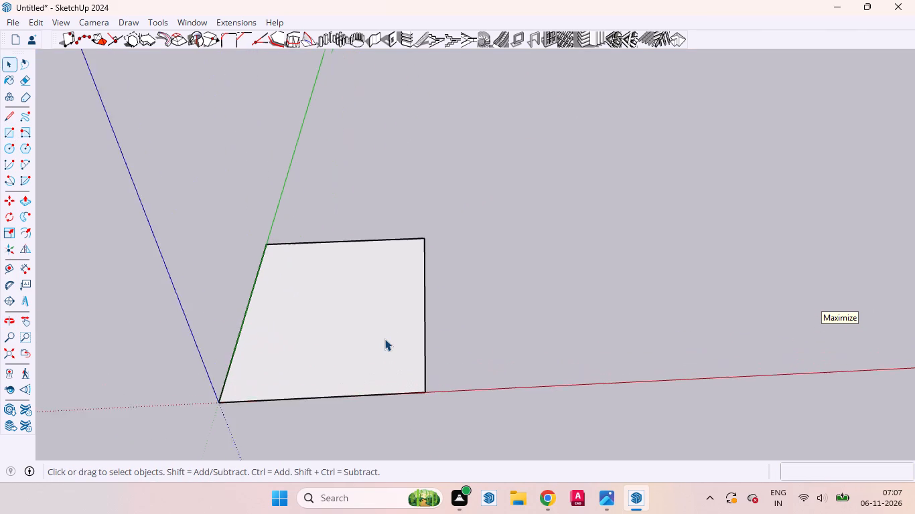
scroll(384, 337, down, 5)
middle_drag(384, 343, 376, 382)
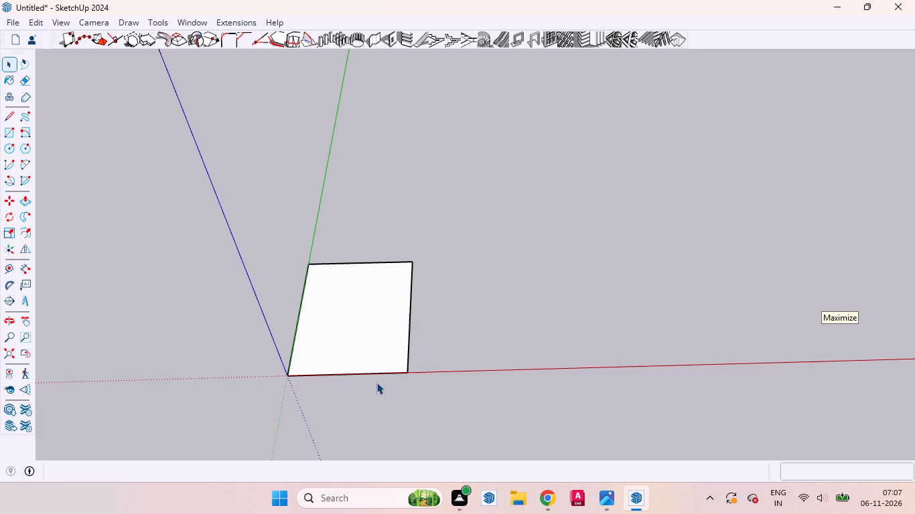
key(d)
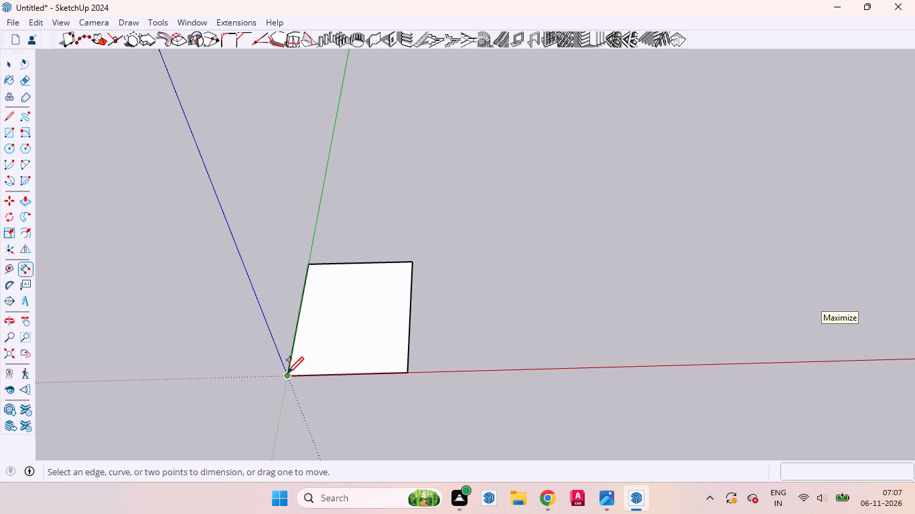
click(287, 372)
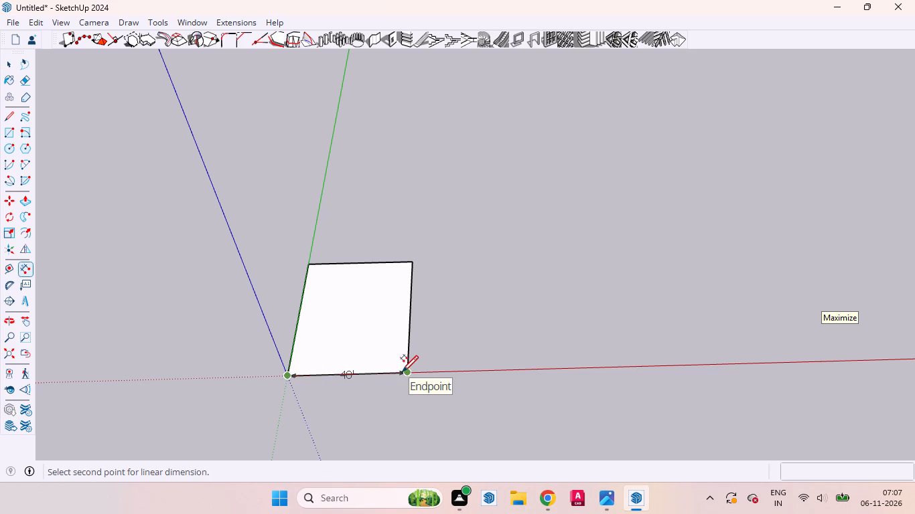
key(space)
Push/Pull the rectangle's face upward by 30 inches to form a slab.
click(389, 349)
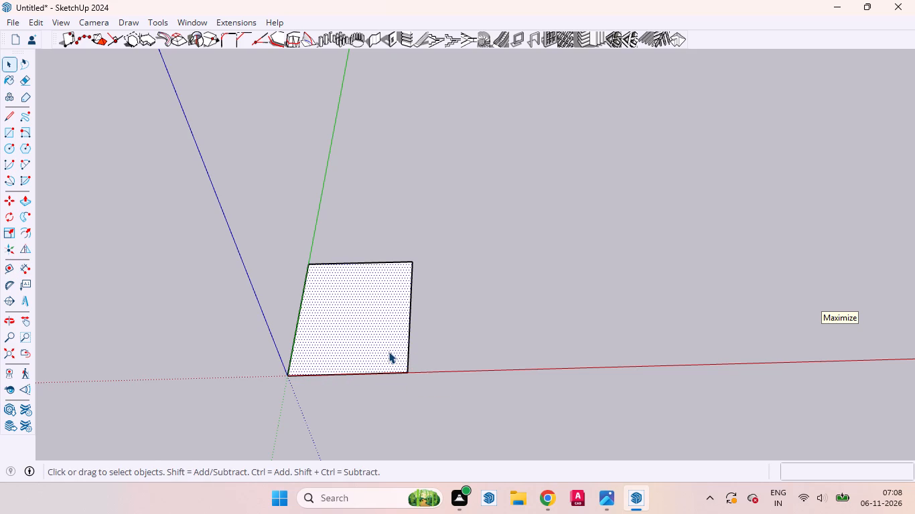
key(p)
drag(389, 351, 386, 340)
text(30)
key(Return)
key(space)
click(421, 377)
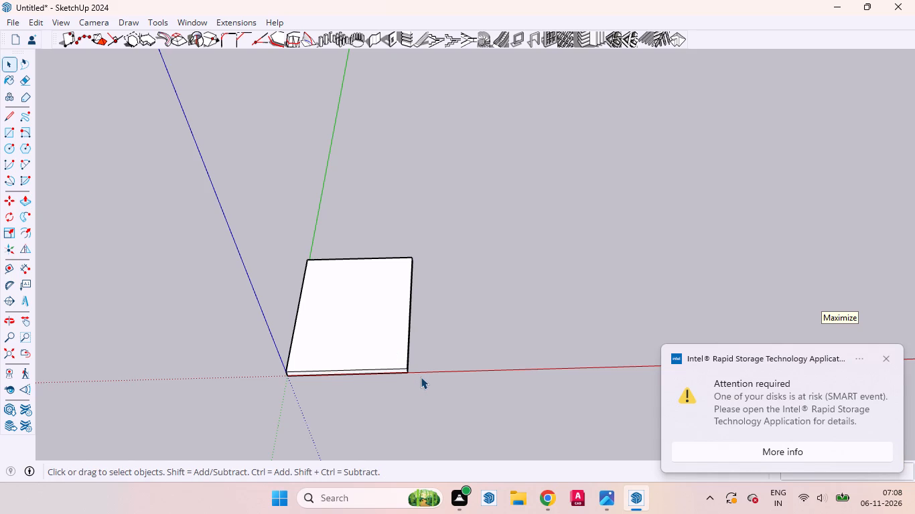
Check the slab's thickness at its front corner on the red axis with the Dimension tool, without placing a dimension.
middle_drag(409, 379, 371, 252)
scroll(332, 335, up, 9)
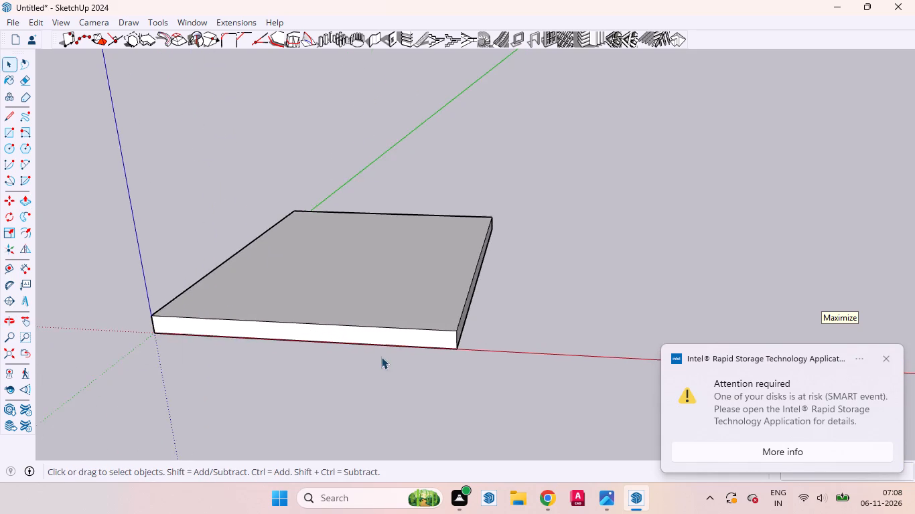
middle_drag(384, 357, 376, 320)
scroll(376, 320, up, 2)
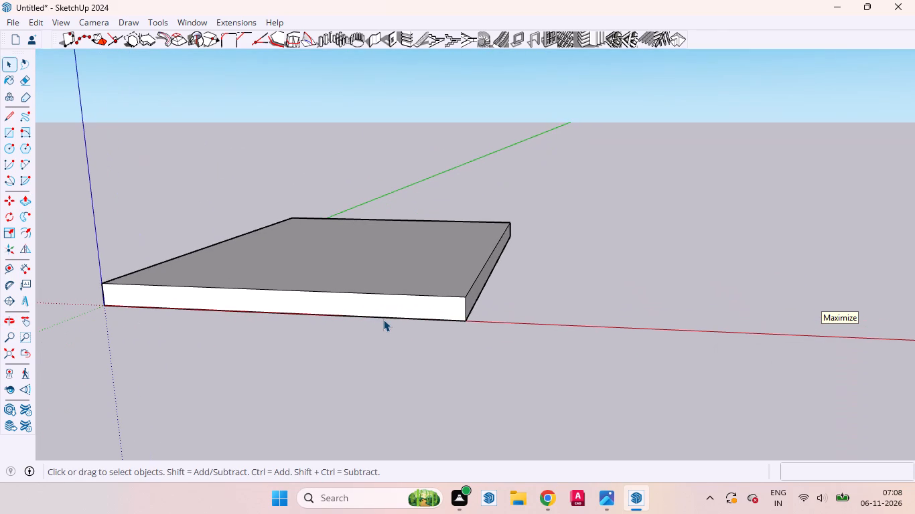
key(d)
scroll(475, 326, up, 3)
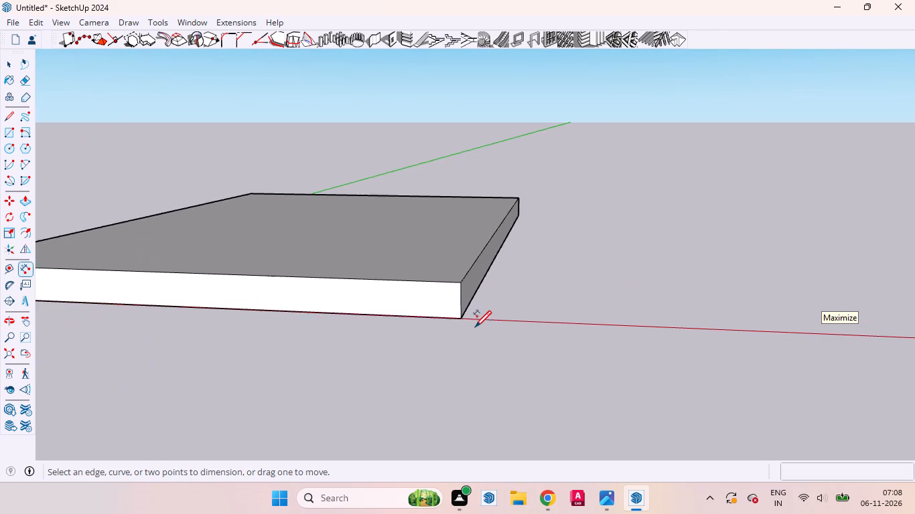
scroll(475, 326, up, 7)
click(452, 248)
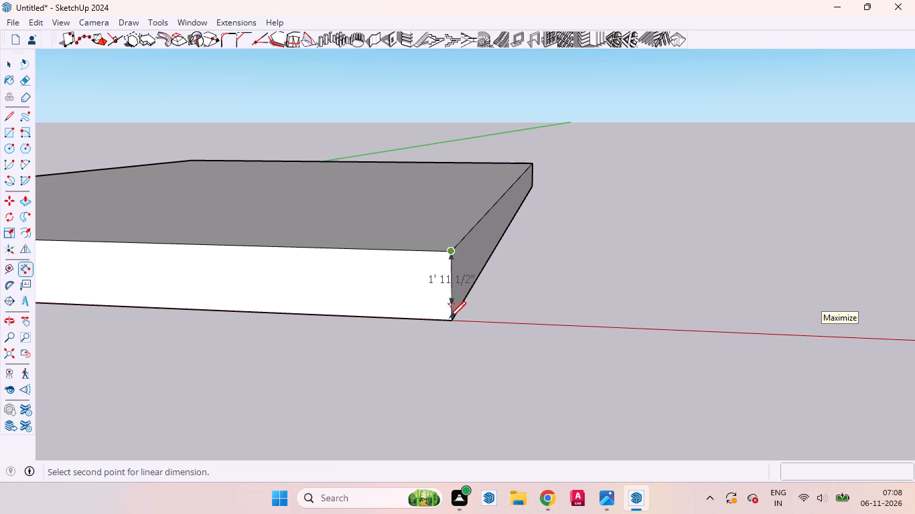
key(space)
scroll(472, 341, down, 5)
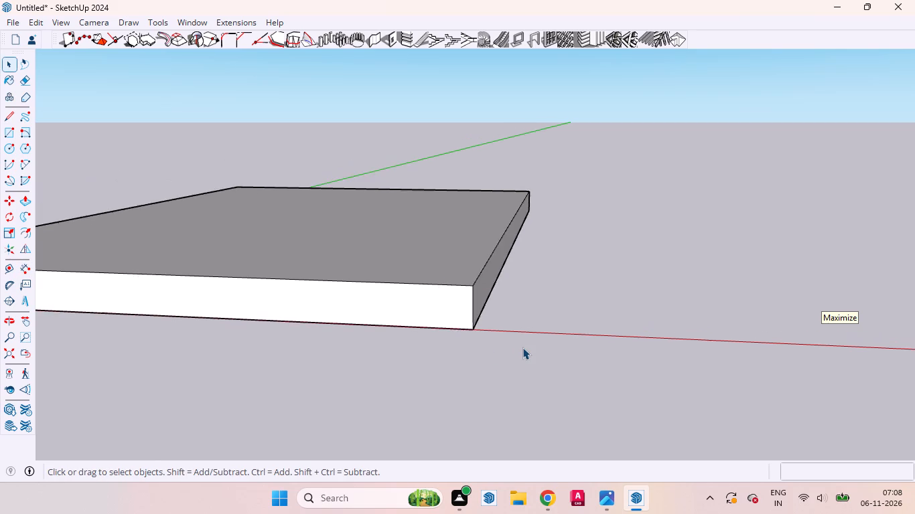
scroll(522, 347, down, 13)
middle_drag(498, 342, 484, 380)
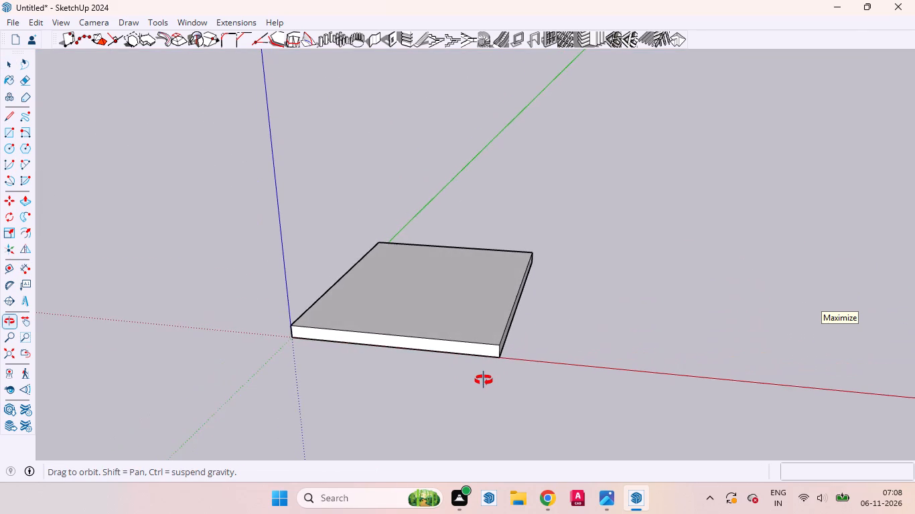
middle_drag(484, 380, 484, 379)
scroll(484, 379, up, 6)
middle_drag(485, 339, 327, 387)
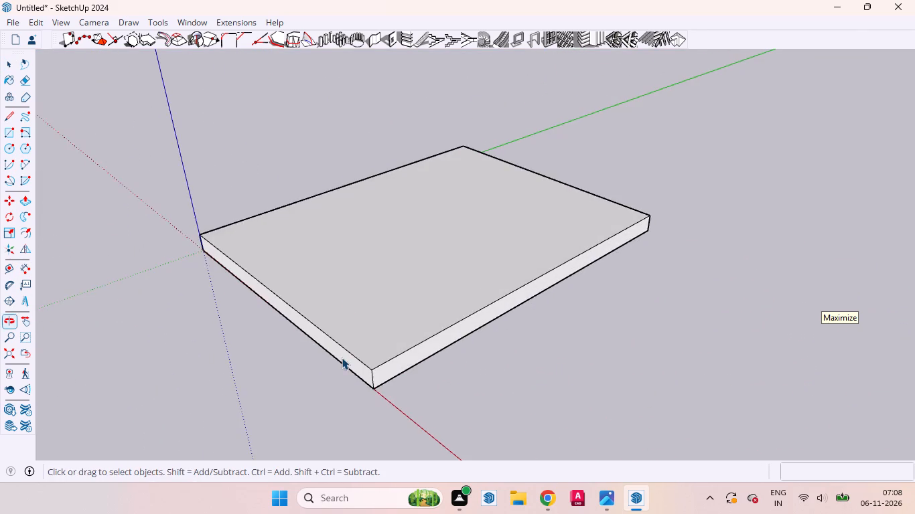
Place a guide line 5' inward from the slab's top edge that runs along the red axis.
scroll(346, 288, up, 4)
middle_drag(382, 338, 296, 367)
scroll(296, 367, up, 1)
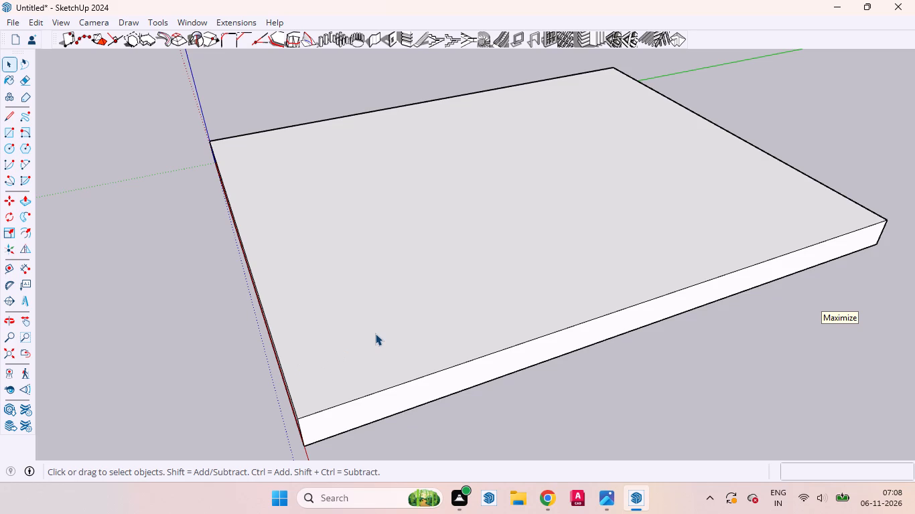
key(t)
click(257, 281)
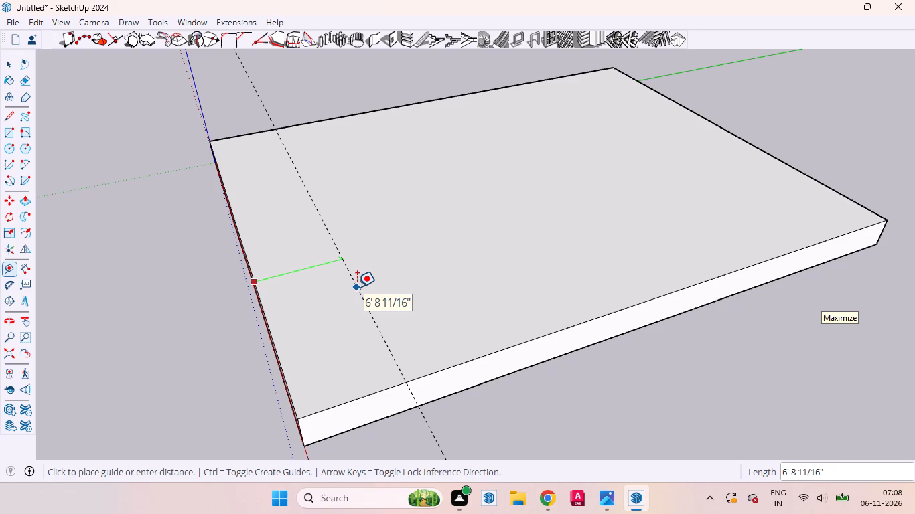
text(5')
key(Return)
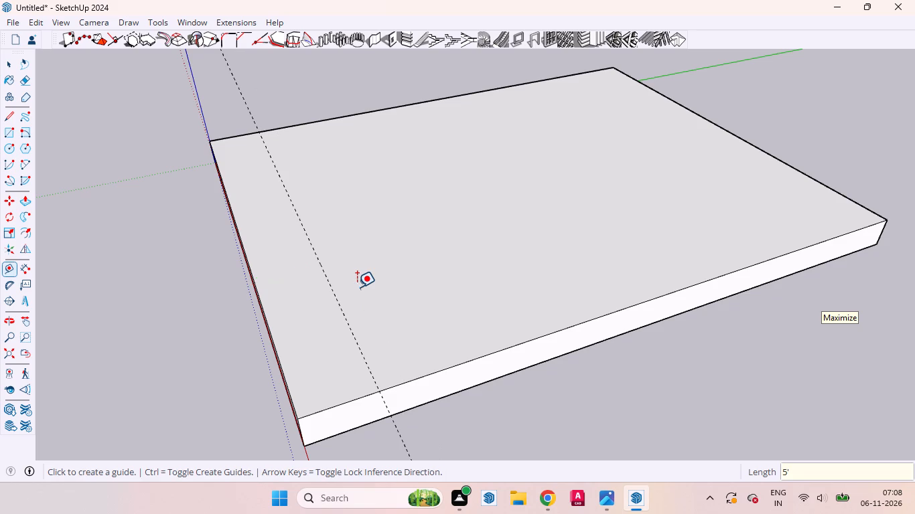
key(space)
Examine the slab and the guide line across its top face from several angles.
middle_drag(376, 392, 700, 381)
scroll(595, 299, down, 3)
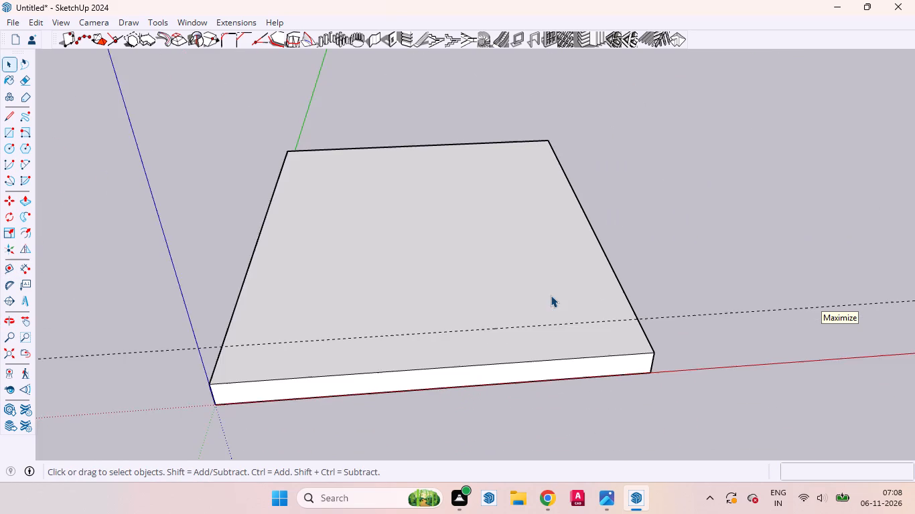
scroll(551, 295, down, 6)
middle_drag(487, 371, 589, 392)
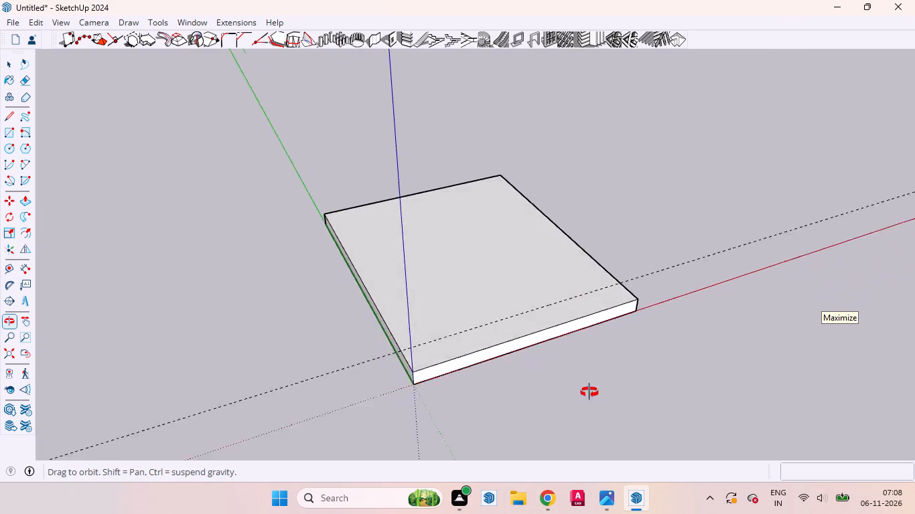
middle_drag(589, 392, 590, 402)
middle_drag(590, 403, 584, 413)
middle_drag(580, 415, 238, 404)
scroll(238, 404, up, 1)
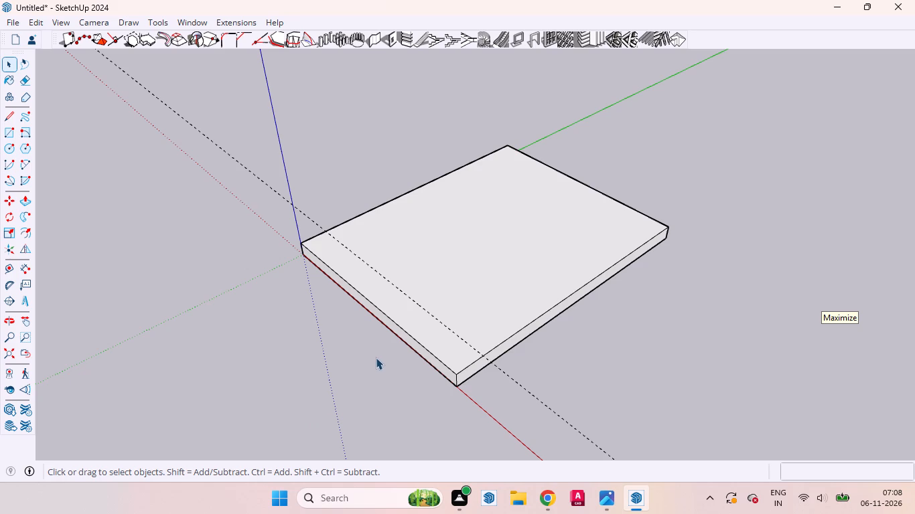
scroll(433, 306, up, 4)
middle_drag(418, 323, 259, 340)
scroll(260, 340, up, 1)
scroll(260, 340, down, 2)
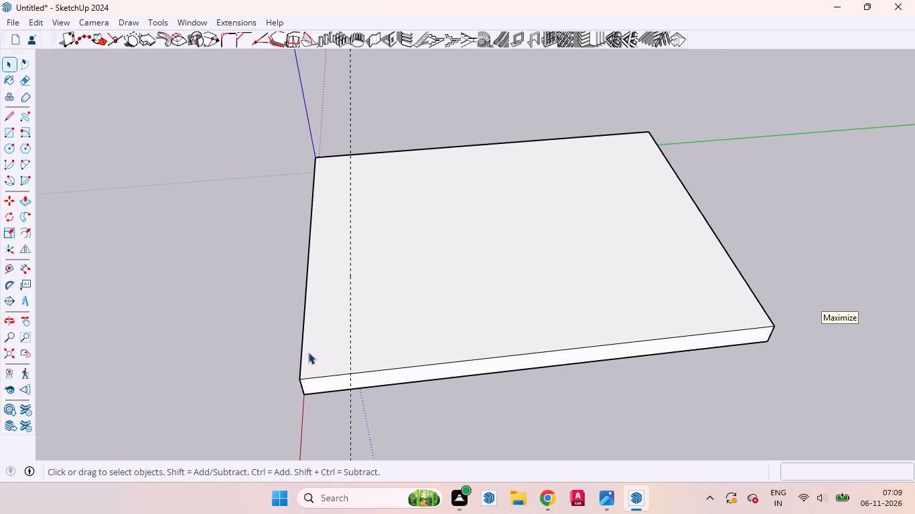
scroll(322, 373, up, 5)
middle_drag(328, 397, 390, 377)
click(390, 356)
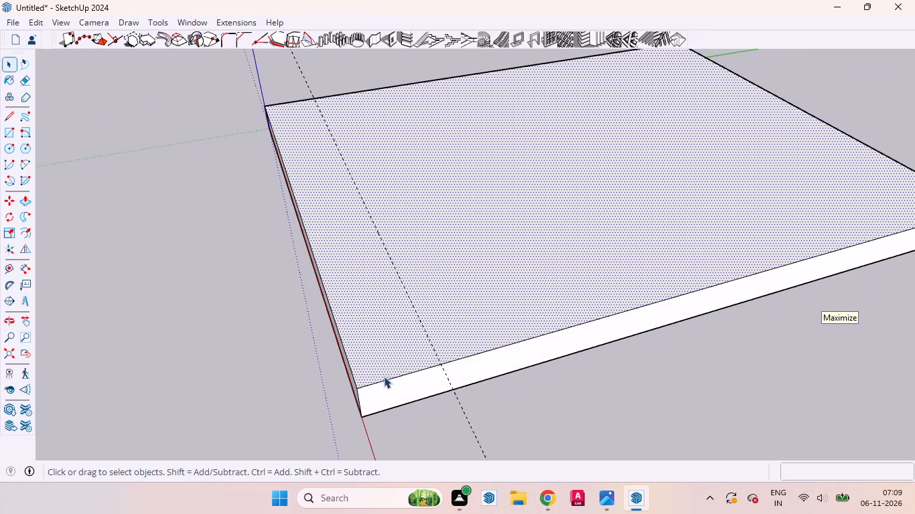
middle_drag(390, 344, 431, 353)
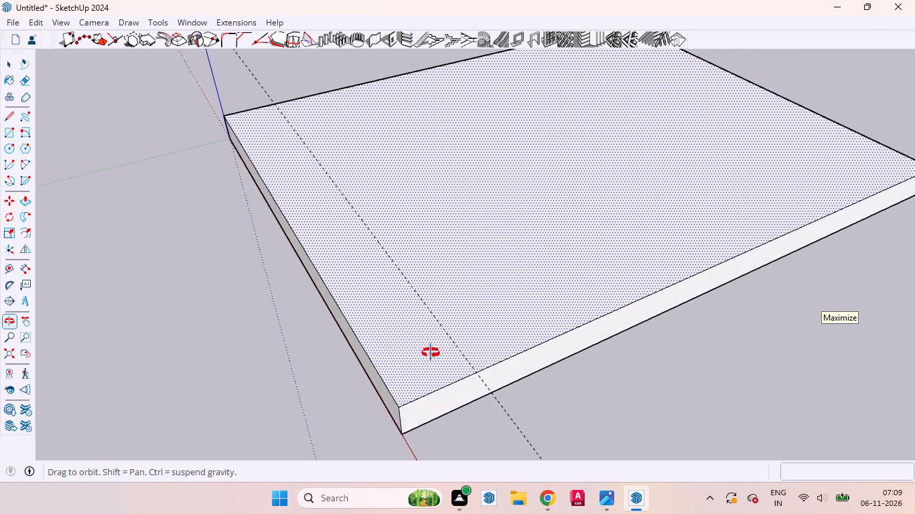
middle_drag(431, 353, 438, 351)
middle_click(438, 351)
middle_click(438, 351)
middle_click(443, 349)
middle_click(447, 348)
scroll(451, 343, up, 1)
scroll(435, 301, down, 2)
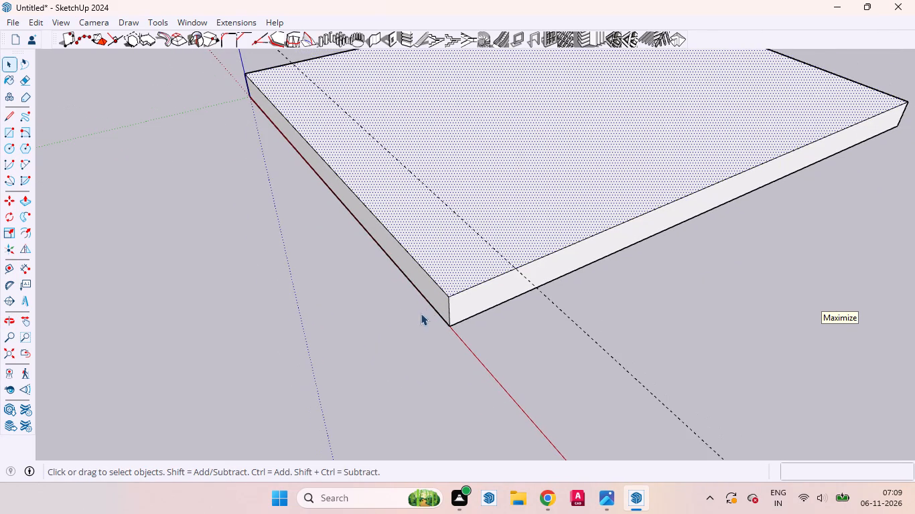
middle_drag(433, 317, 507, 303)
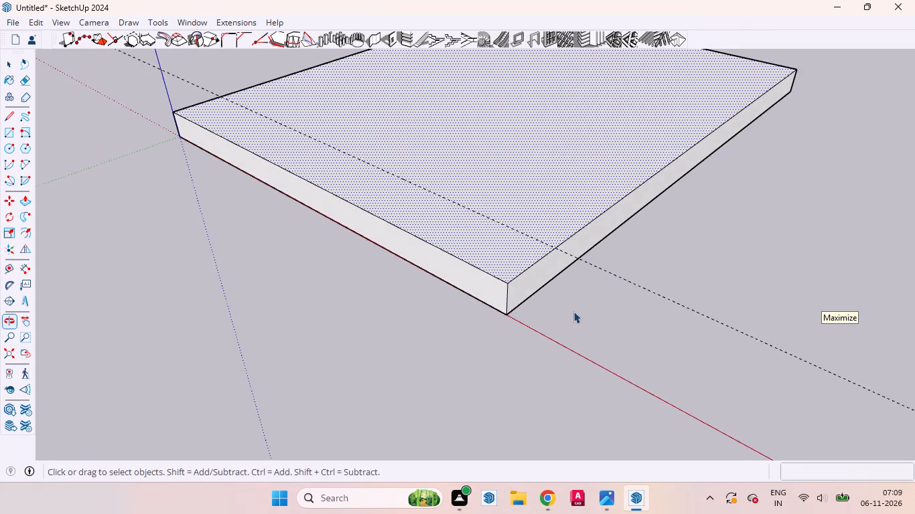
middle_drag(603, 311, 609, 310)
middle_click(610, 309)
middle_drag(616, 307, 626, 303)
scroll(620, 297, up, 1)
scroll(299, 219, down, 1)
middle_drag(331, 234, 516, 252)
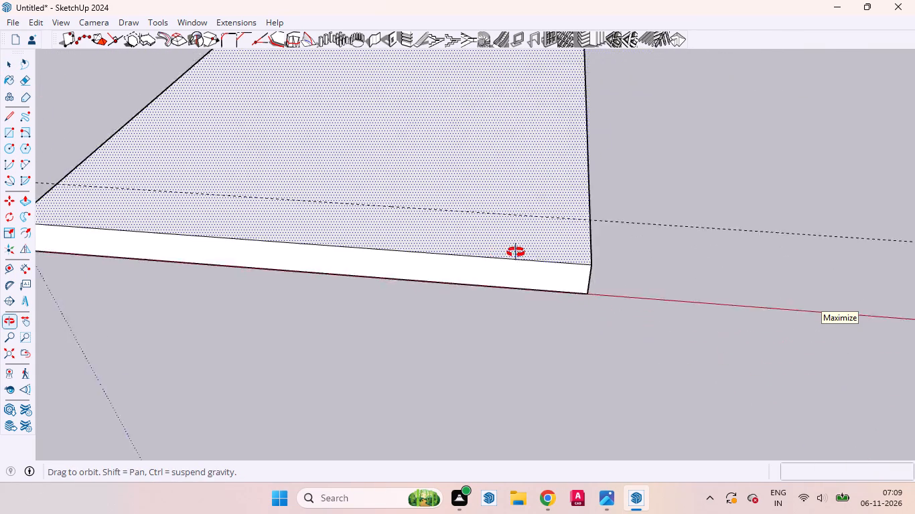
middle_drag(516, 252, 540, 239)
Divide the slab's front top edge, parallel to the red axis, into 3 equal segments.
scroll(549, 203, down, 6)
middle_drag(313, 264, 309, 261)
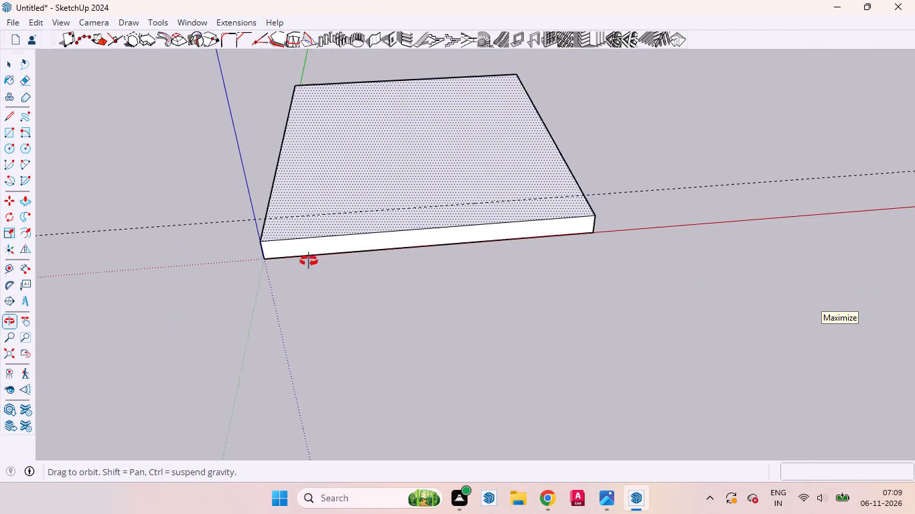
middle_drag(309, 261, 293, 242)
scroll(372, 236, up, 3)
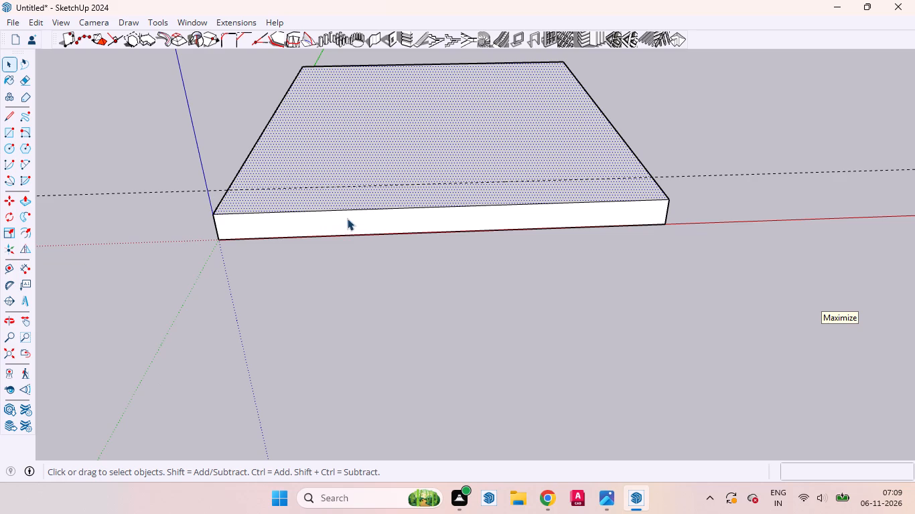
click(356, 211)
right_click(356, 211)
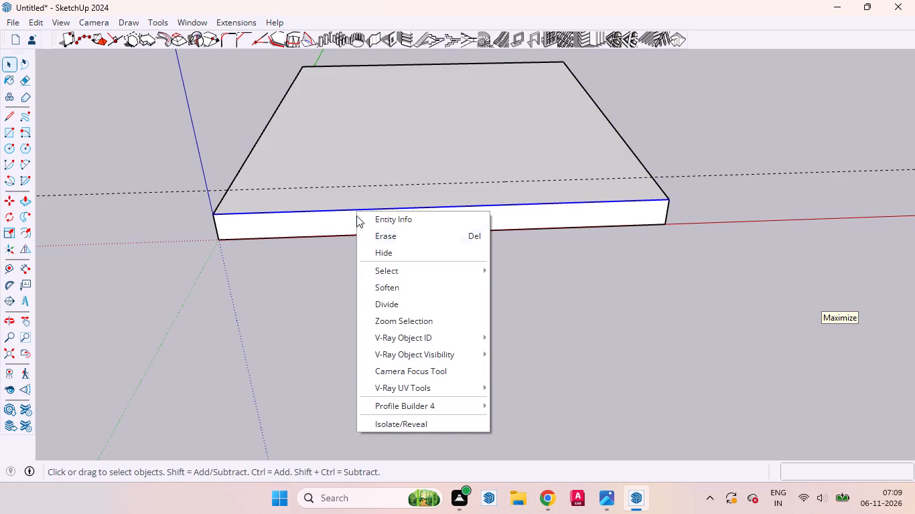
click(384, 303)
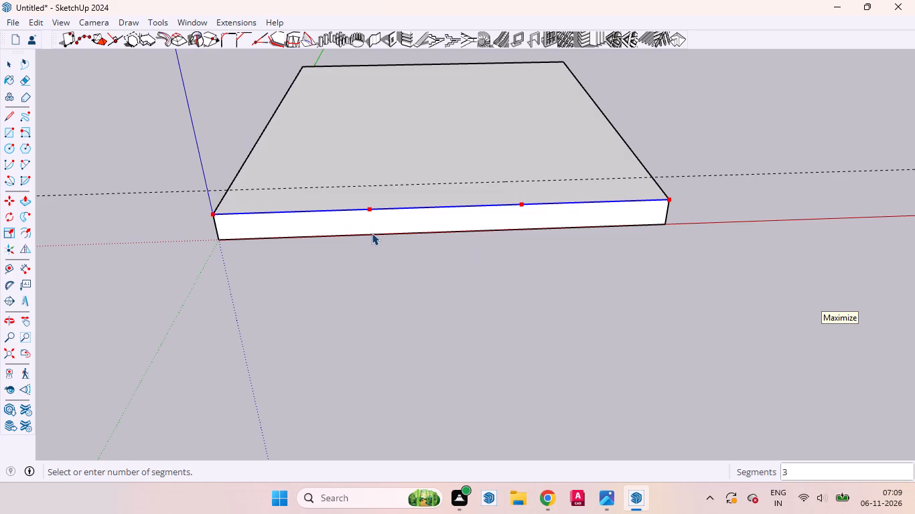
click(372, 233)
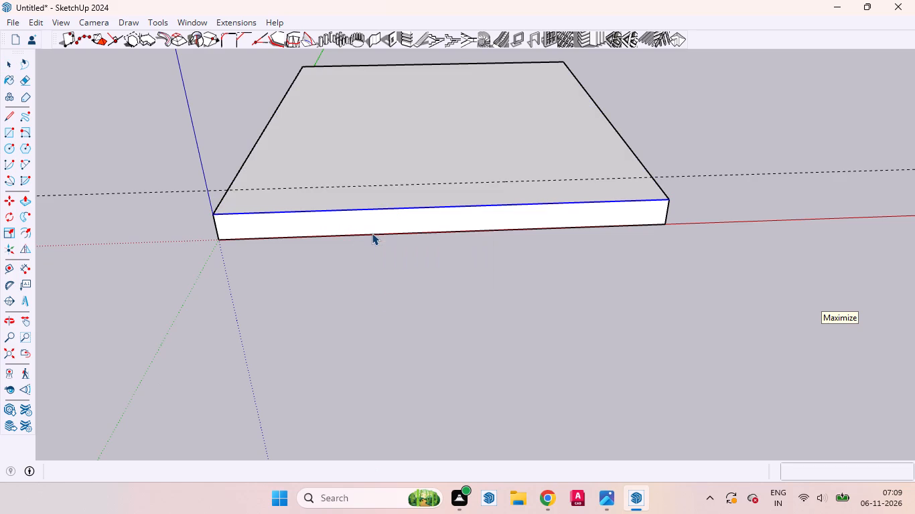
Draw two vertical 2' 6" lines down the slab's front face from the top edge's division points, splitting it into three sections.
key(l)
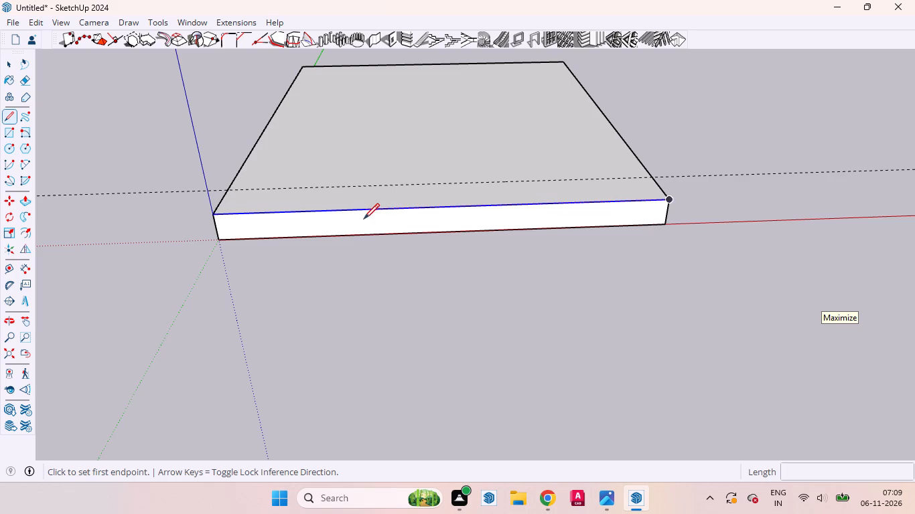
click(366, 213)
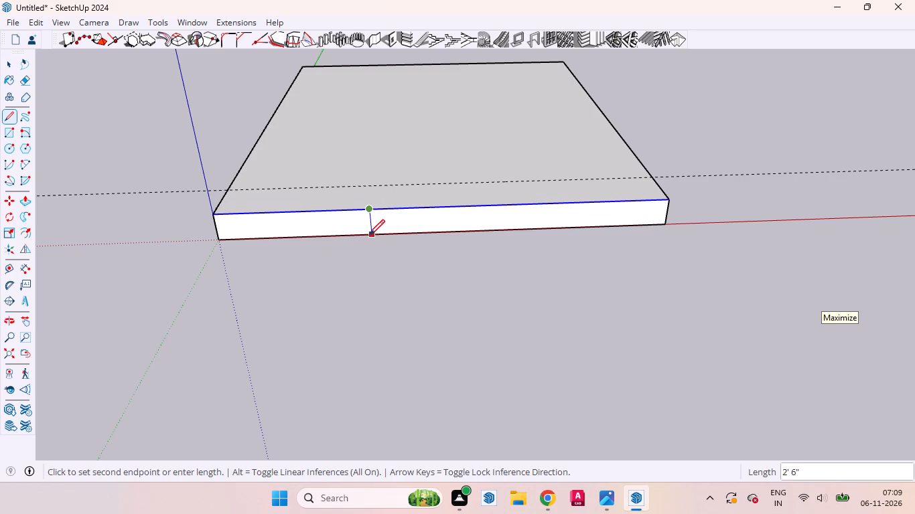
click(370, 236)
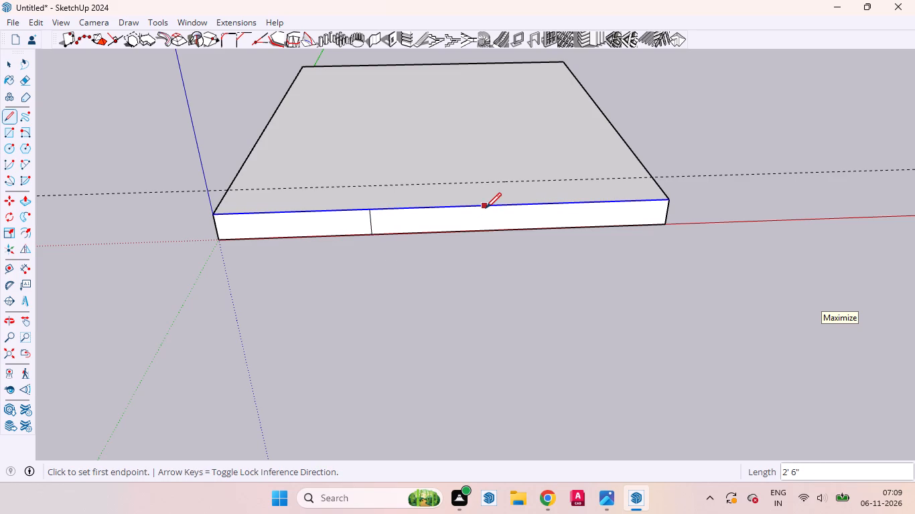
click(524, 207)
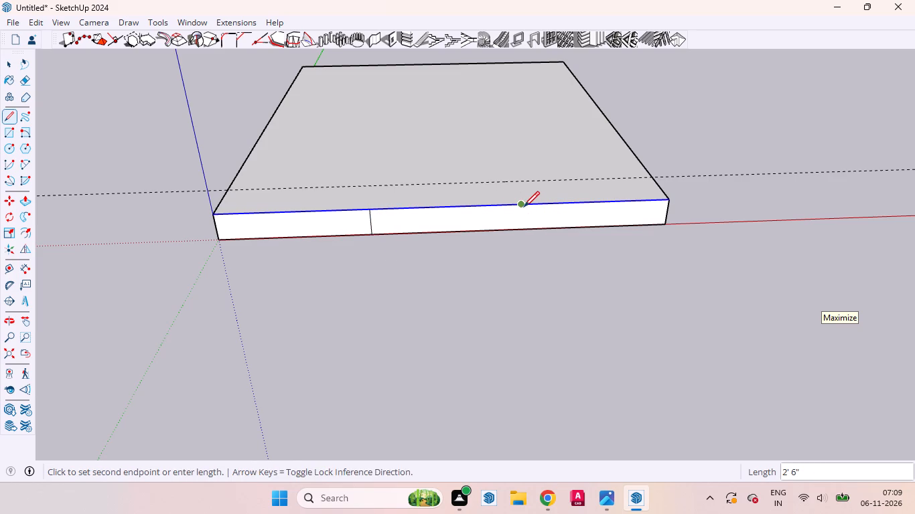
click(524, 230)
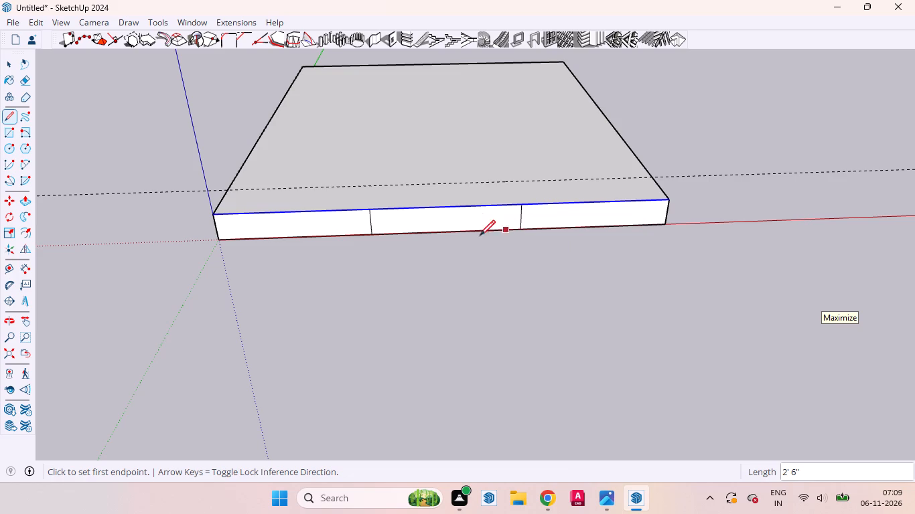
key(space)
Divide the vertical line on the middle section's side farther from the origin into 4 equal segments.
click(460, 220)
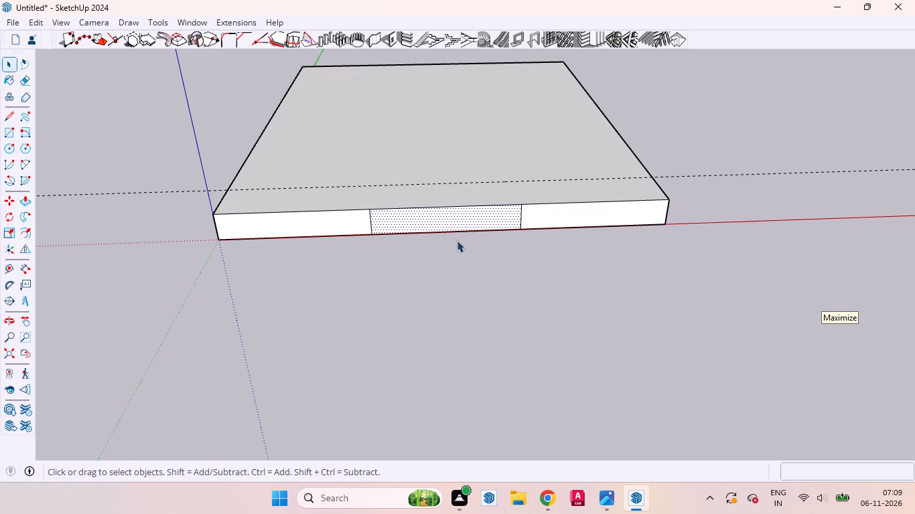
middle_drag(448, 244, 281, 213)
scroll(281, 213, up, 1)
scroll(439, 212, up, 2)
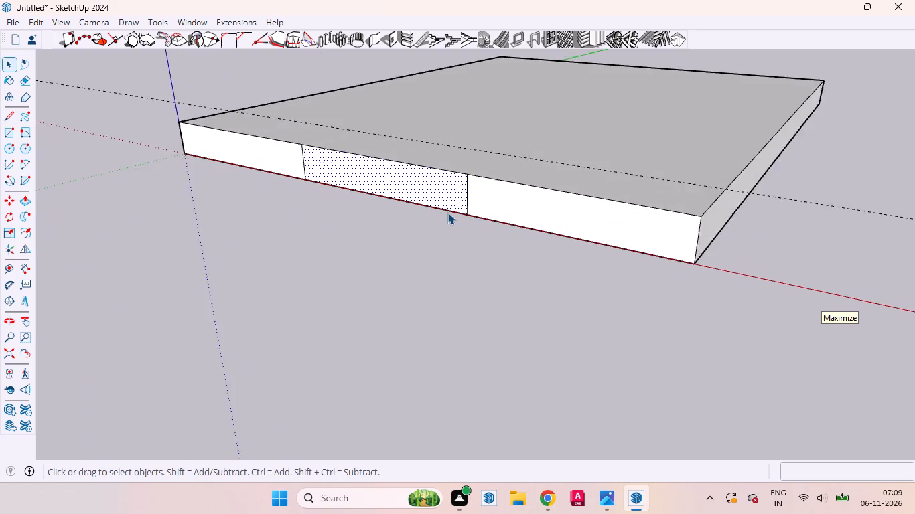
scroll(447, 212, up, 6)
scroll(446, 212, down, 3)
click(438, 209)
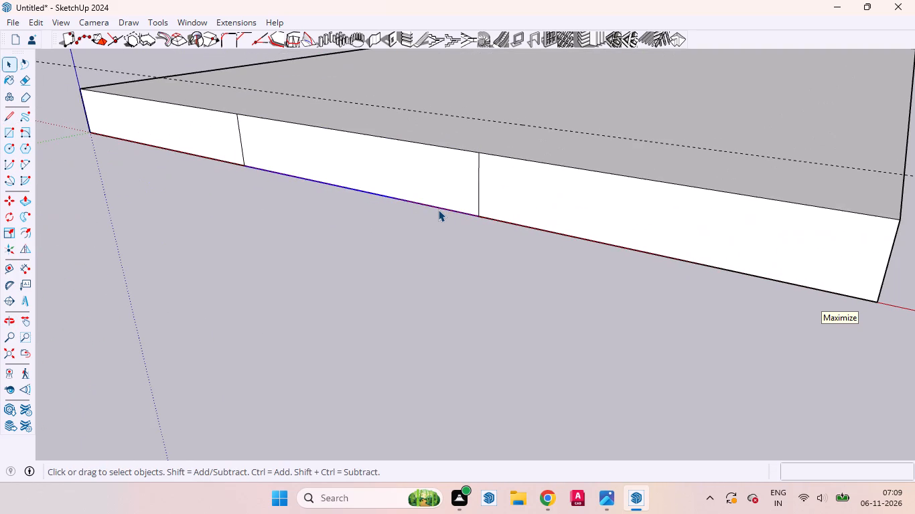
click(478, 175)
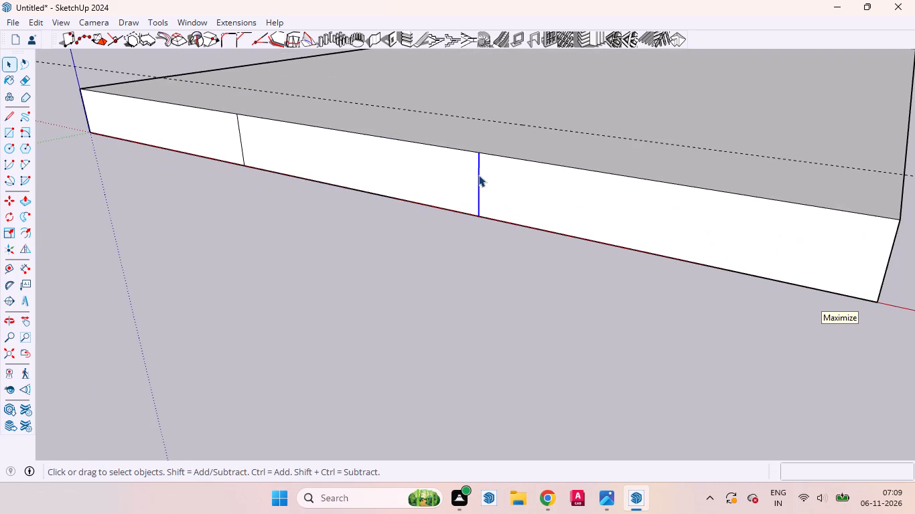
right_click(478, 175)
click(498, 264)
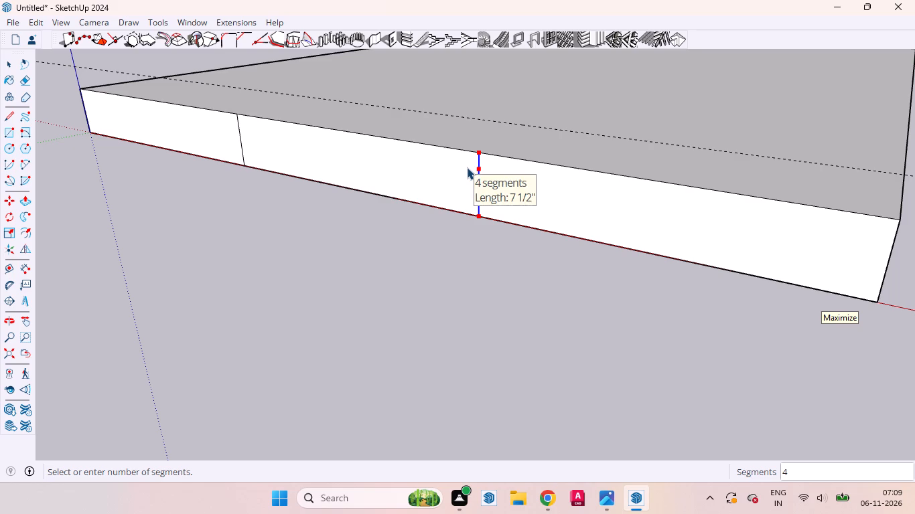
click(467, 167)
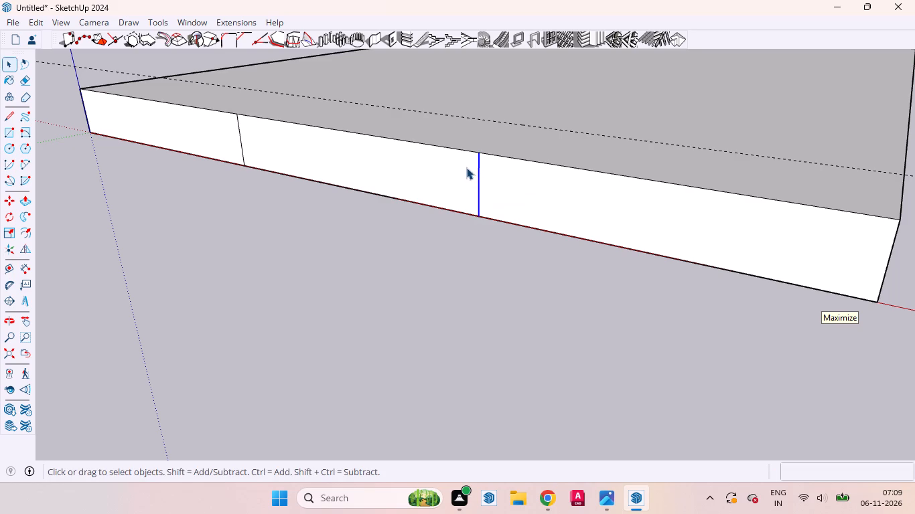
Draw two 13' 4" horizontal lines across the middle section from the vertical line's lower two division points.
key(l)
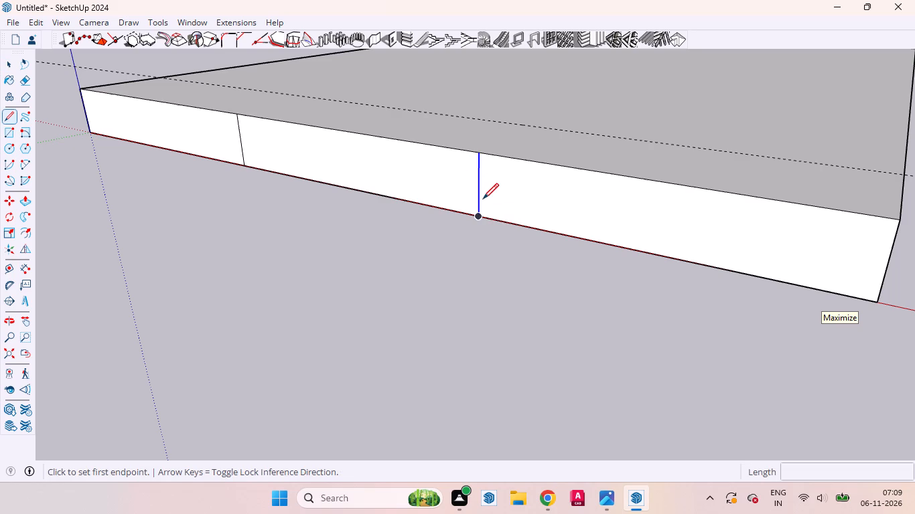
click(478, 198)
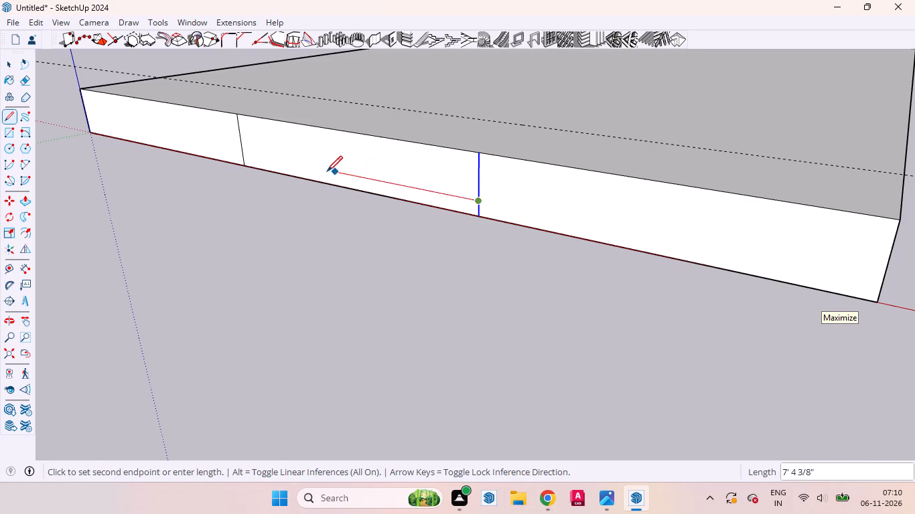
click(246, 151)
click(482, 181)
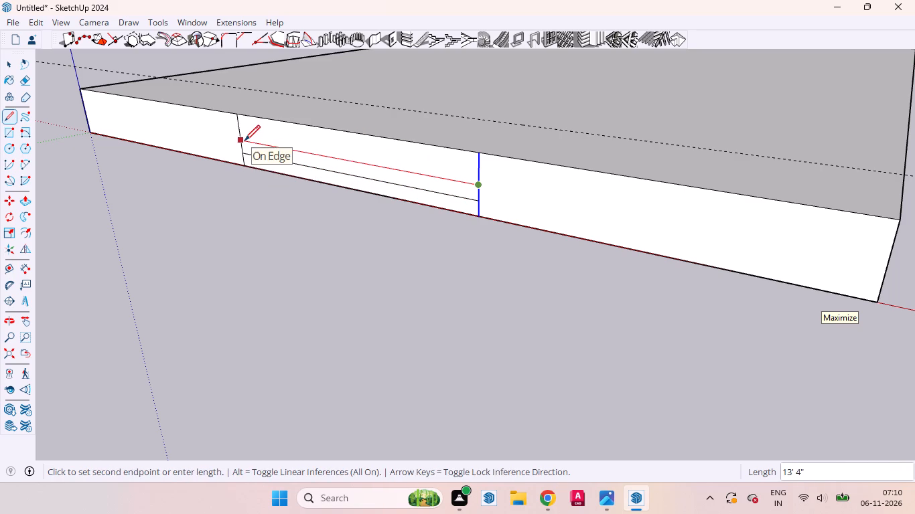
drag(244, 141, 255, 151)
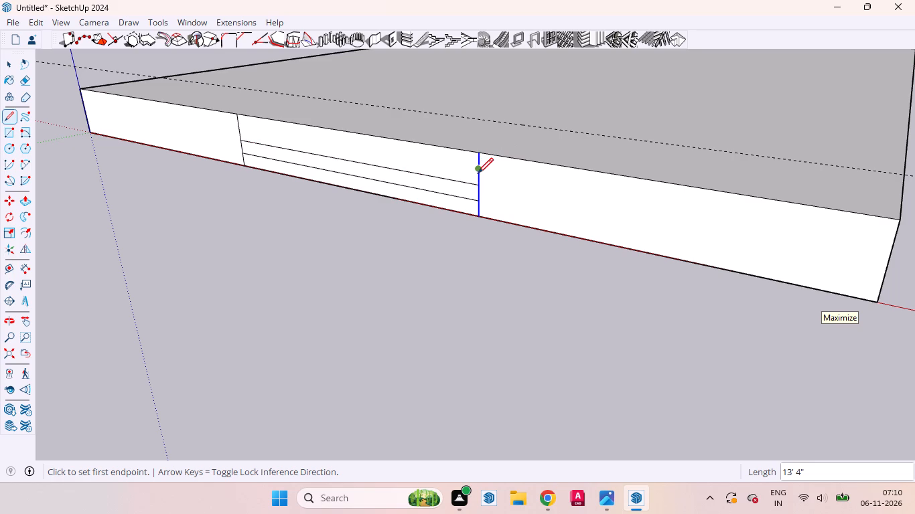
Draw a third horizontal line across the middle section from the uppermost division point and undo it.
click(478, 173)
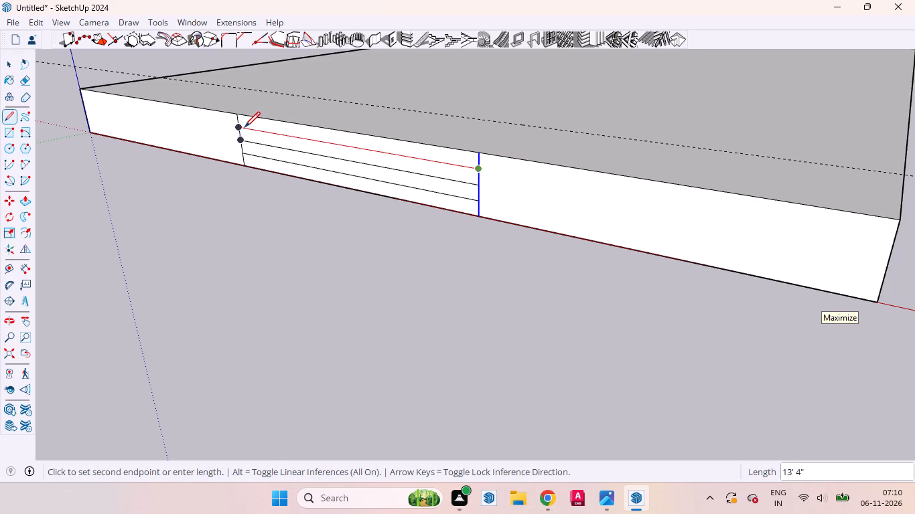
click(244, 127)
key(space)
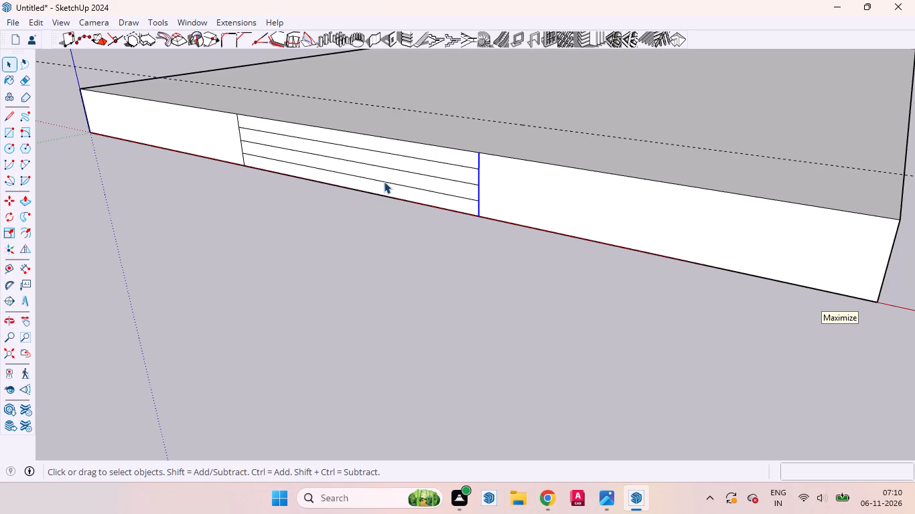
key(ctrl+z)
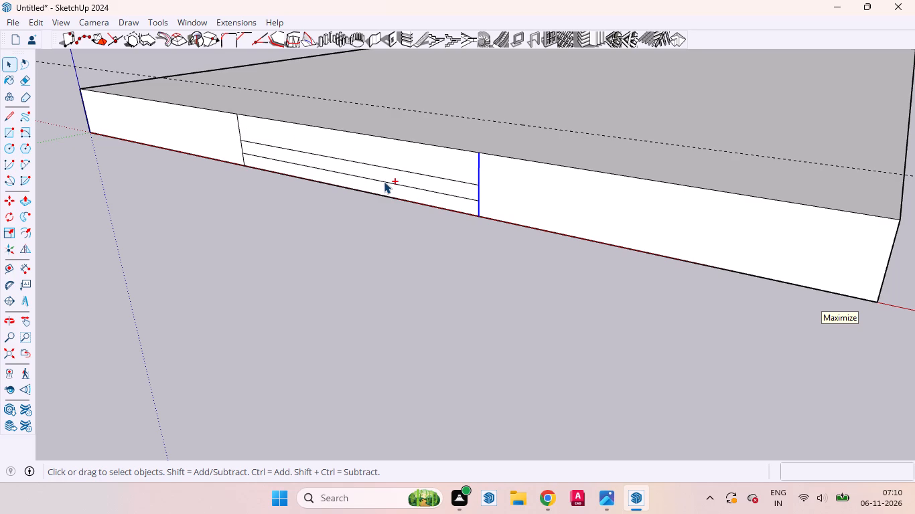
Undo the two horizontal lines across the front face's middle section.
key(ctrl+z)
key(ctrl+z)
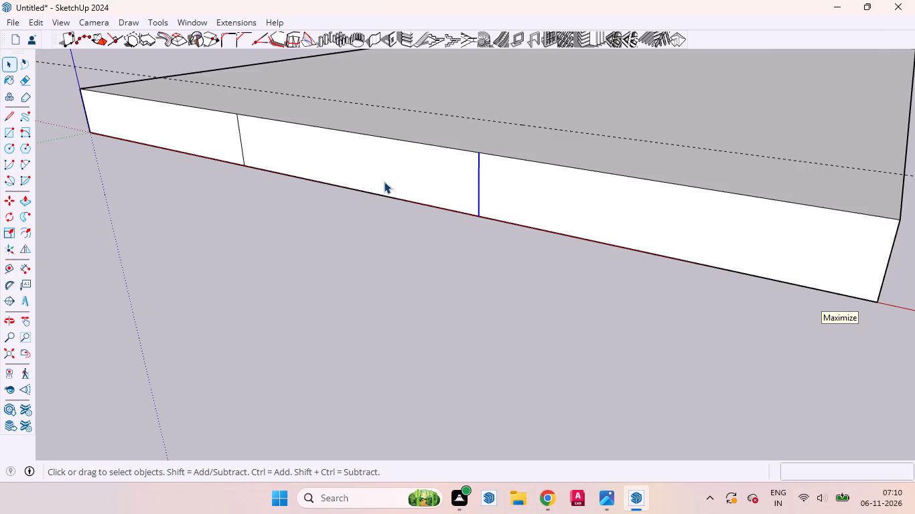
Divide the vertical line on the middle section's side nearer the origin into 5 equal segments of 6".
scroll(354, 178, down, 1)
middle_drag(407, 187, 604, 175)
scroll(669, 182, down, 3)
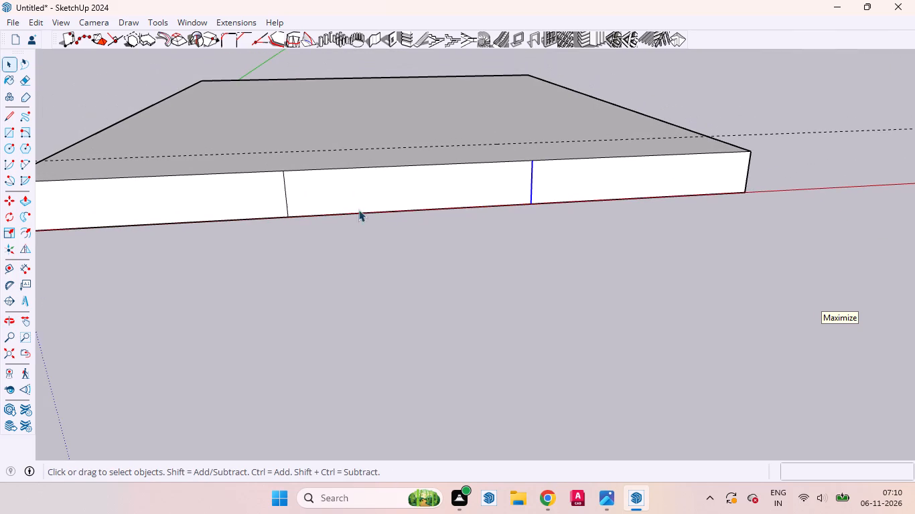
click(286, 183)
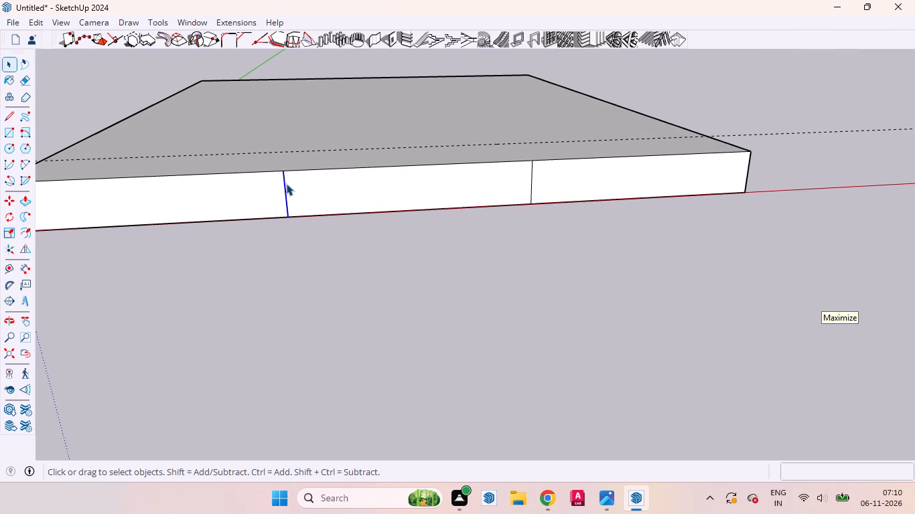
right_click(286, 183)
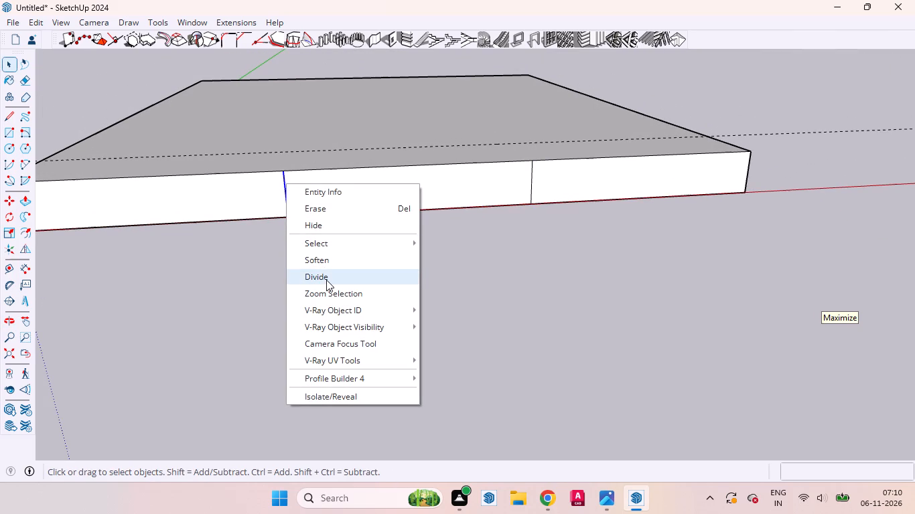
click(326, 280)
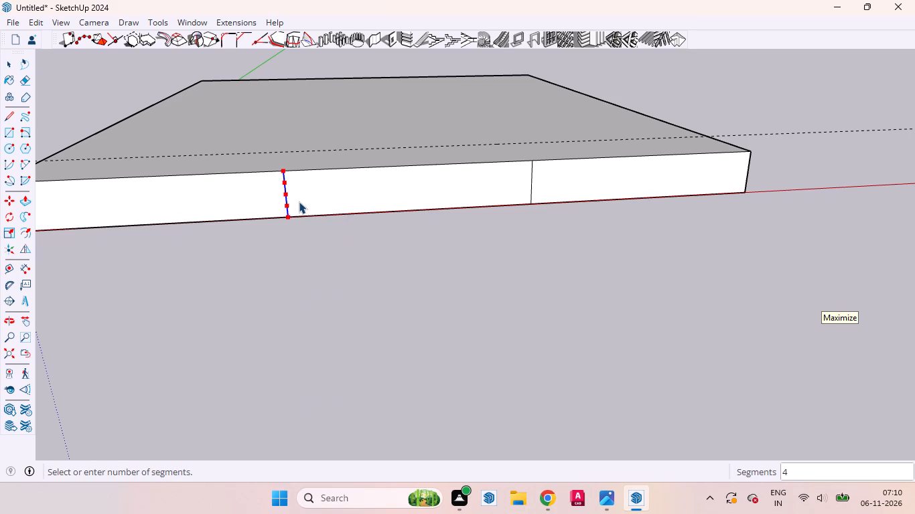
scroll(297, 200, up, 3)
scroll(296, 199, down, 1)
scroll(296, 199, up, 1)
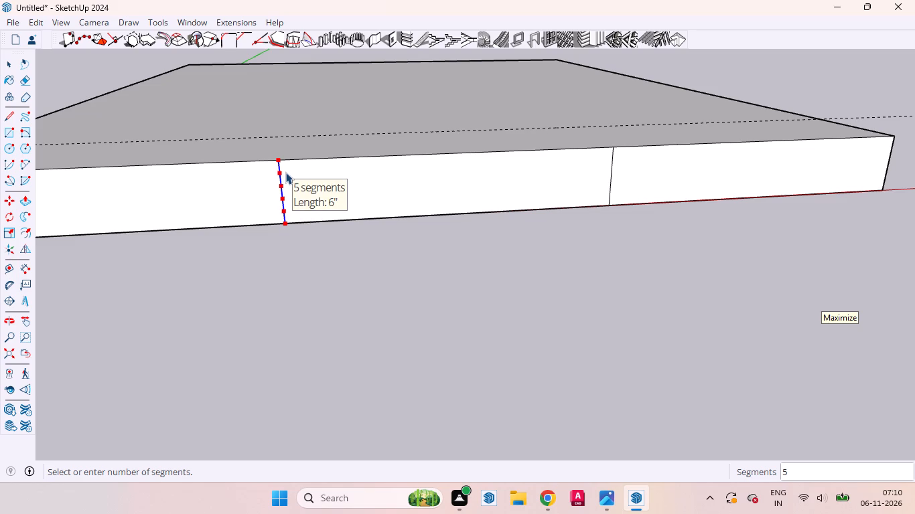
click(285, 172)
Draw four 13' 4" horizontal lines across the middle section from the vertical line's four division points.
key(l)
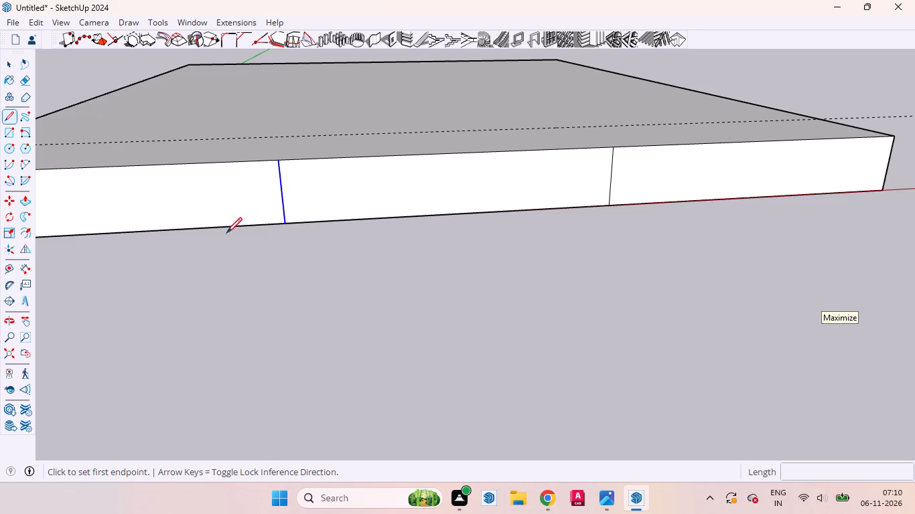
click(287, 211)
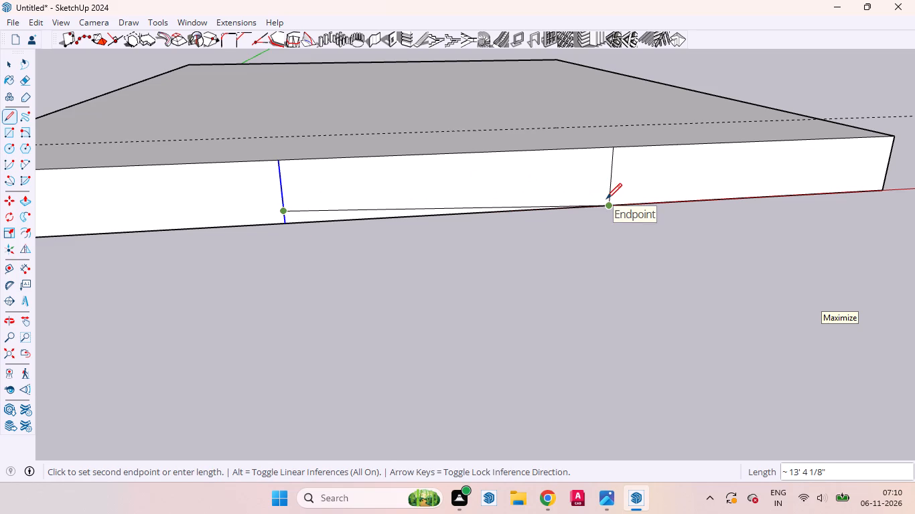
key(Right)
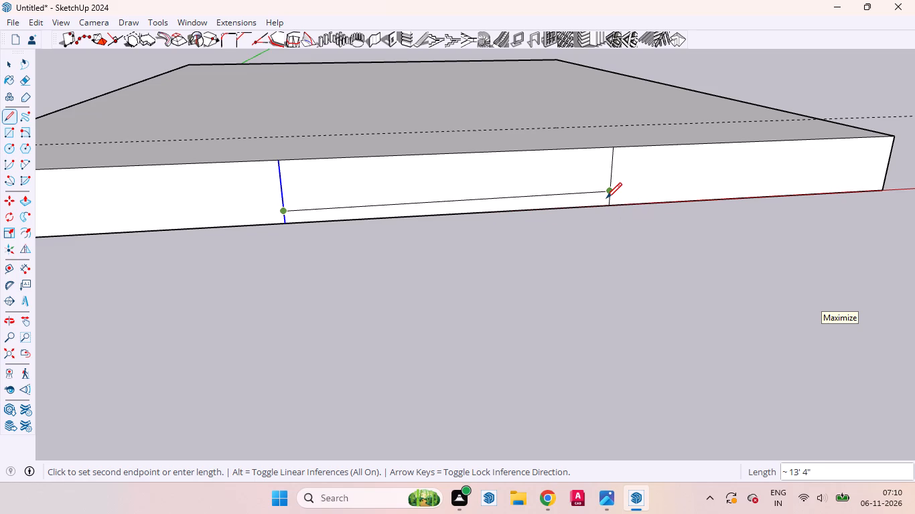
click(608, 197)
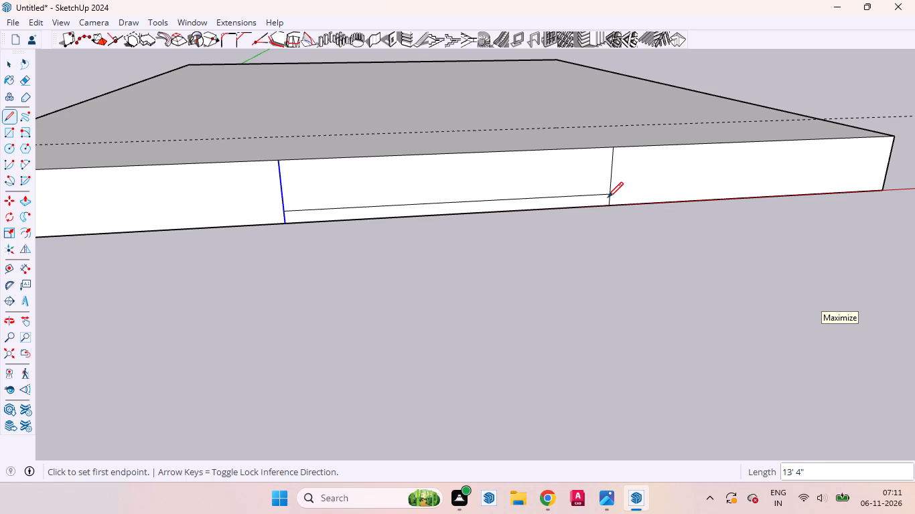
click(284, 197)
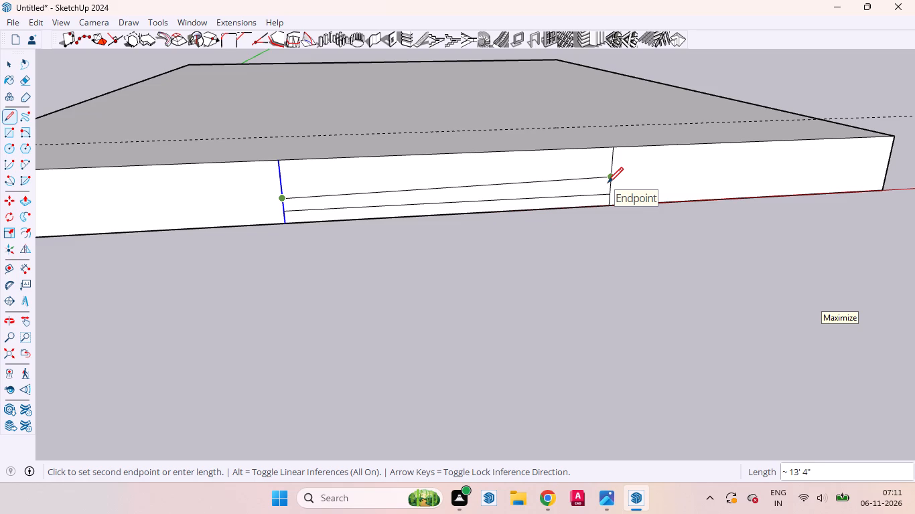
scroll(608, 184, up, 4)
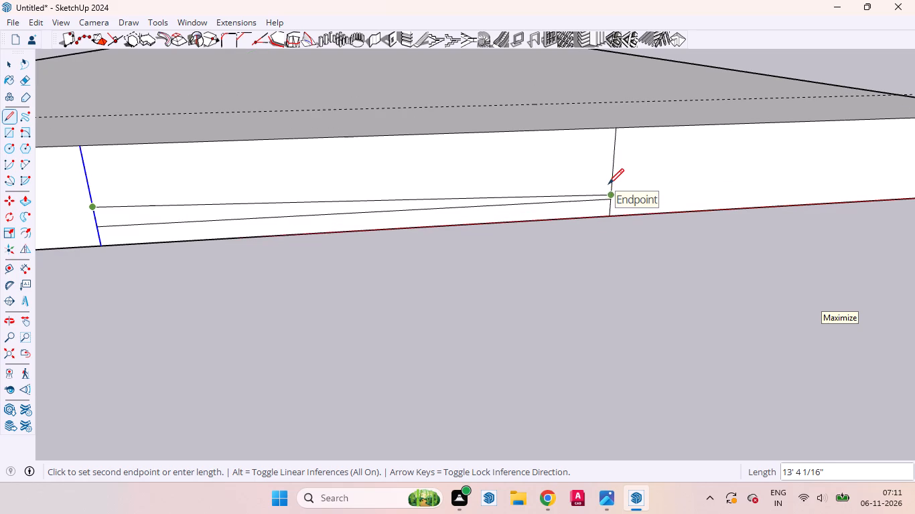
click(611, 183)
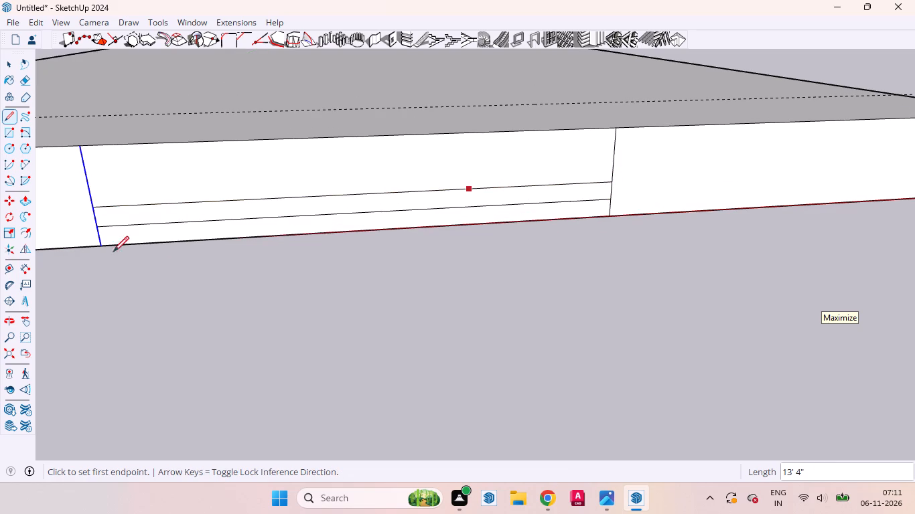
click(92, 186)
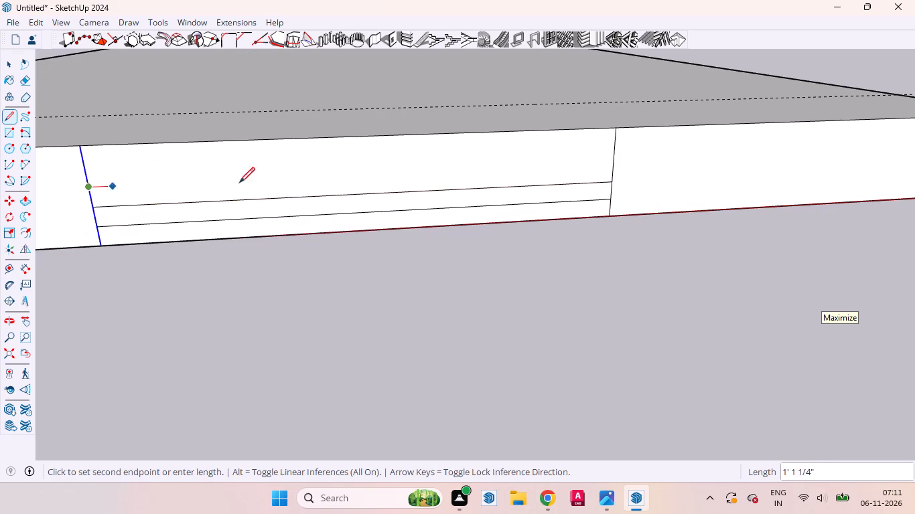
click(611, 160)
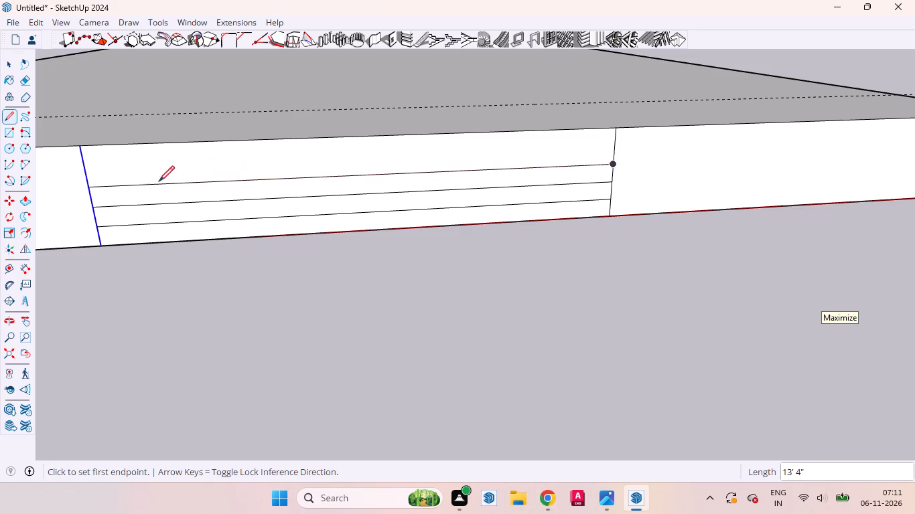
click(84, 170)
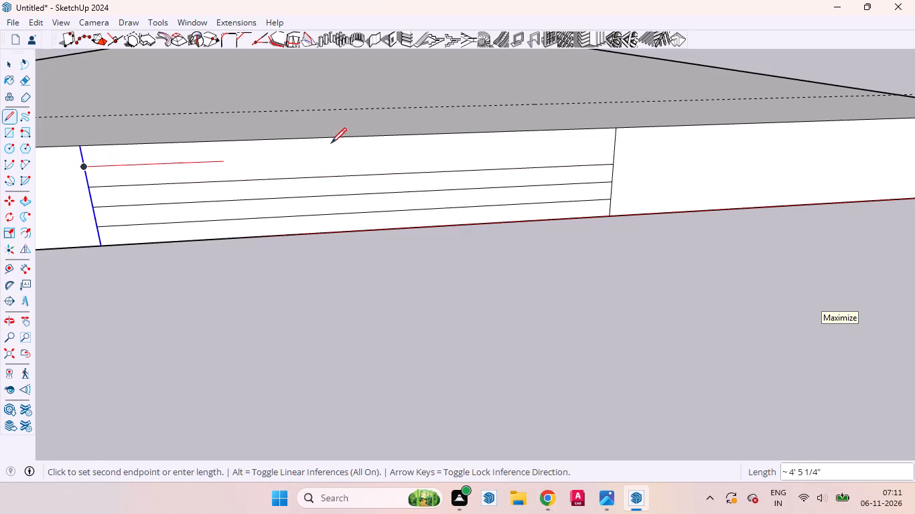
click(616, 142)
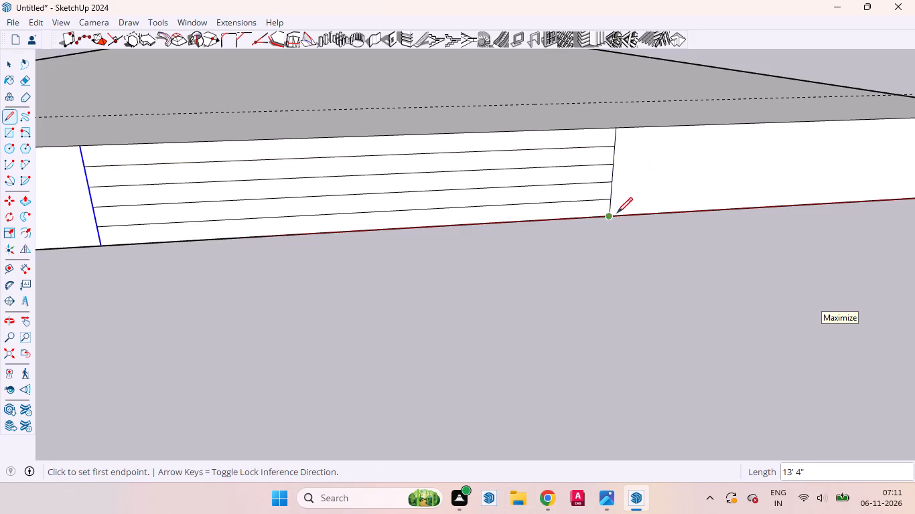
key(space)
Push the front-face section nearest the origin back until it aligns with the dashed guide line.
scroll(720, 232, down, 5)
scroll(723, 240, up, 1)
scroll(723, 240, down, 8)
click(358, 231)
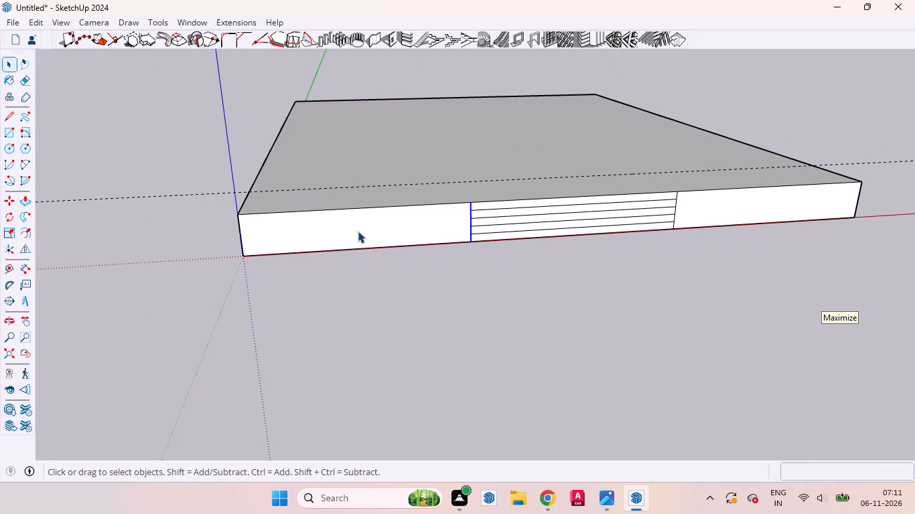
middle_drag(358, 250, 449, 332)
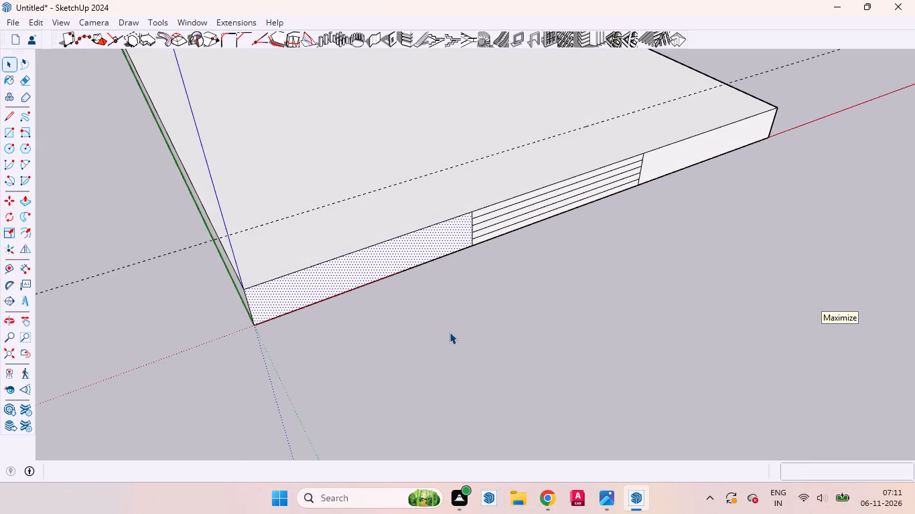
key(p)
drag(391, 259, 366, 246)
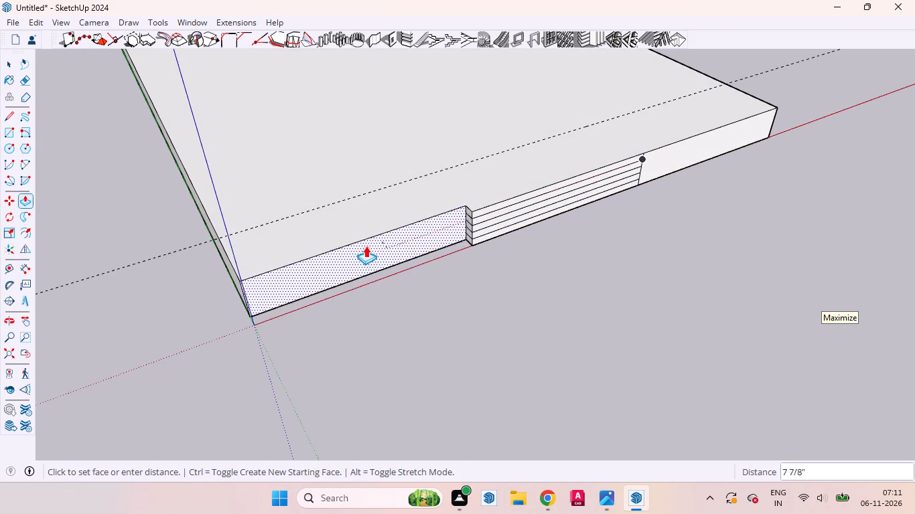
drag(366, 246, 348, 217)
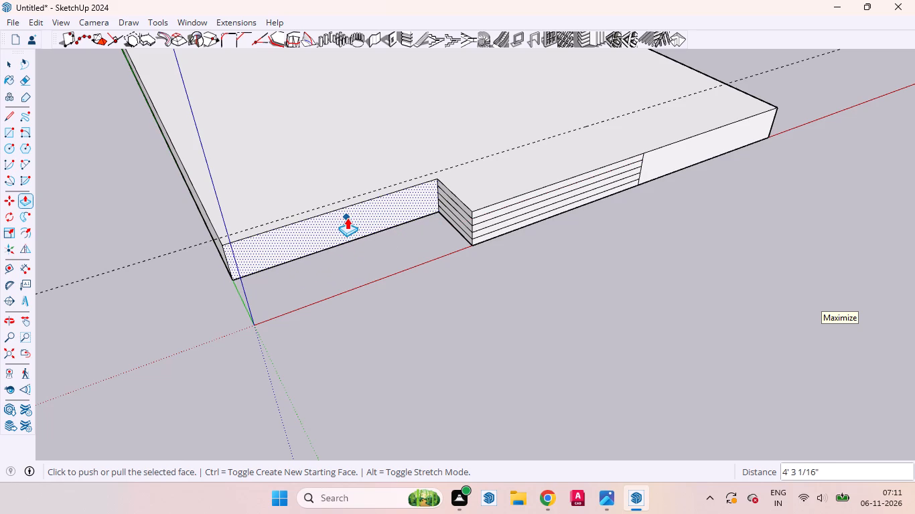
drag(347, 218, 346, 211)
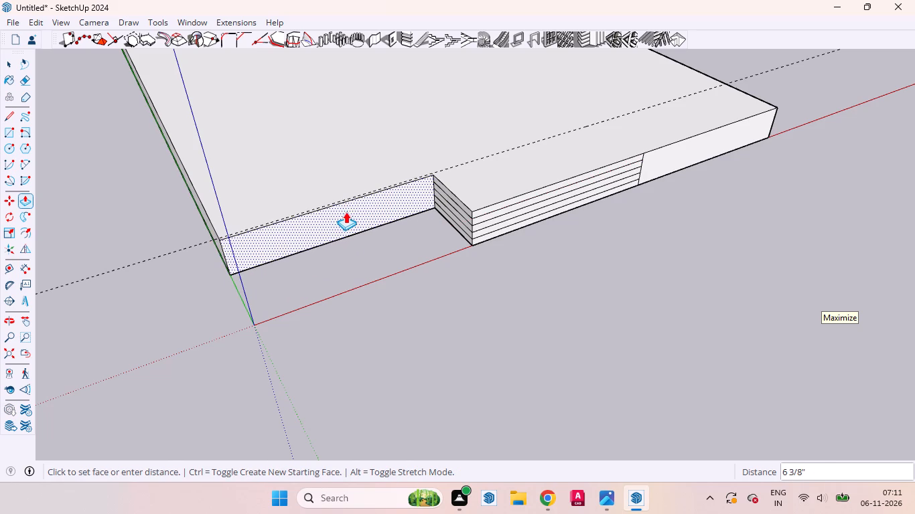
drag(346, 211, 364, 191)
middle_drag(420, 240, 317, 216)
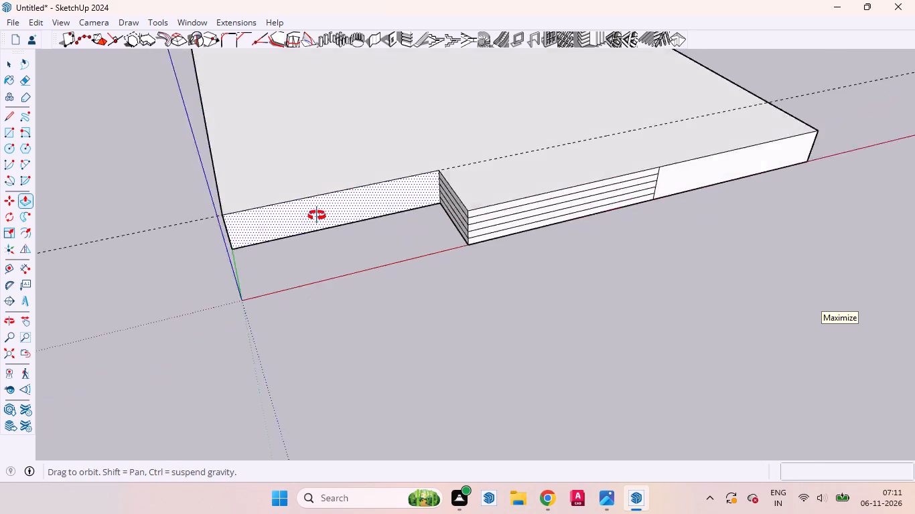
middle_drag(317, 216, 281, 193)
key(space)
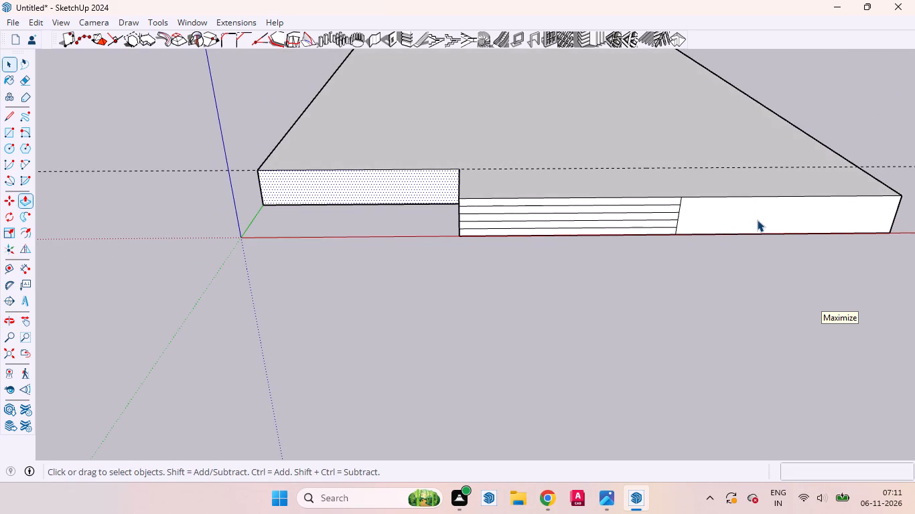
Push the front-face section farthest from the origin back until it aligns with the dashed guide line.
click(757, 220)
key(p)
double_click(757, 220)
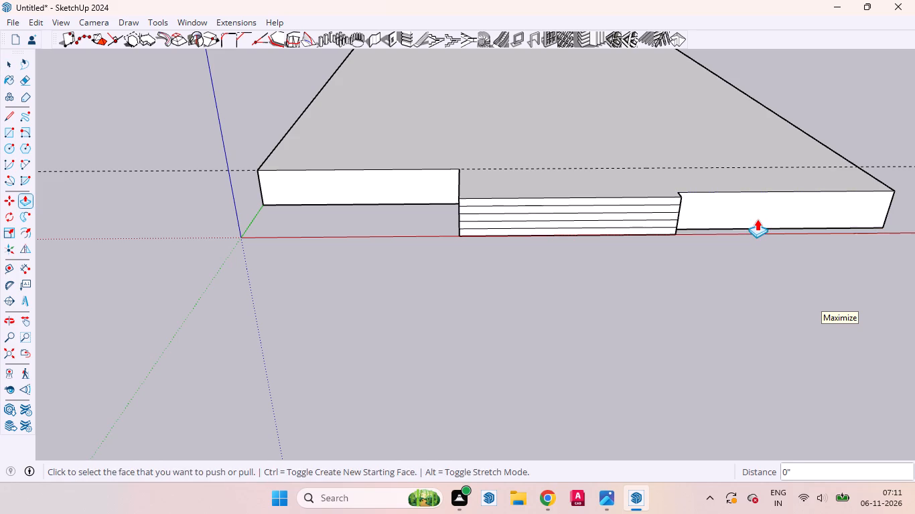
click(752, 211)
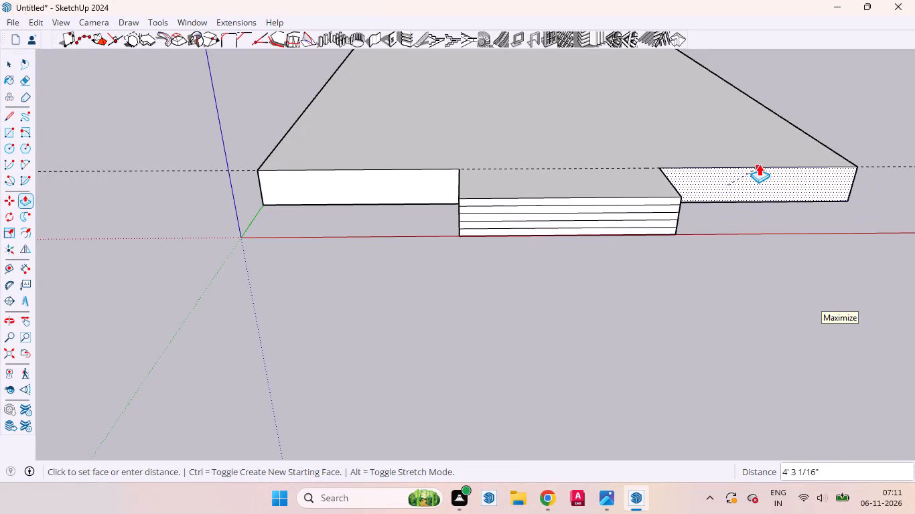
click(759, 164)
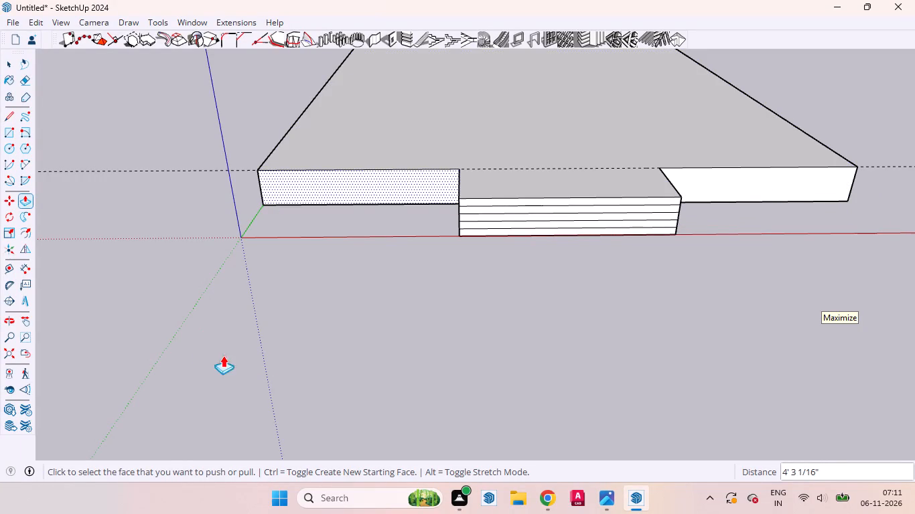
key(space)
Push the second band from the bottom of the middle section's front face inward 12".
middle_drag(490, 260, 757, 261)
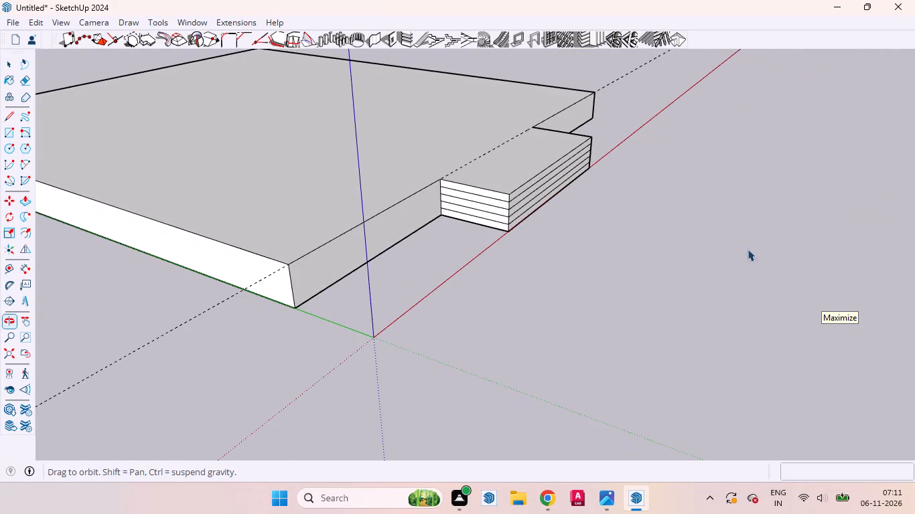
scroll(480, 209, up, 9)
middle_drag(532, 220, 498, 302)
scroll(498, 302, up, 1)
scroll(450, 255, down, 10)
scroll(474, 208, up, 5)
middle_drag(461, 226, 476, 226)
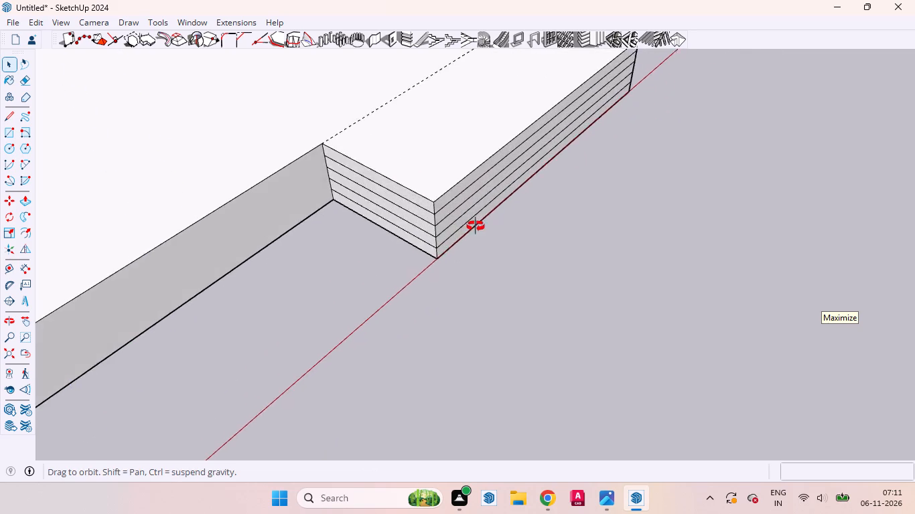
middle_drag(476, 226, 499, 173)
scroll(479, 197, up, 7)
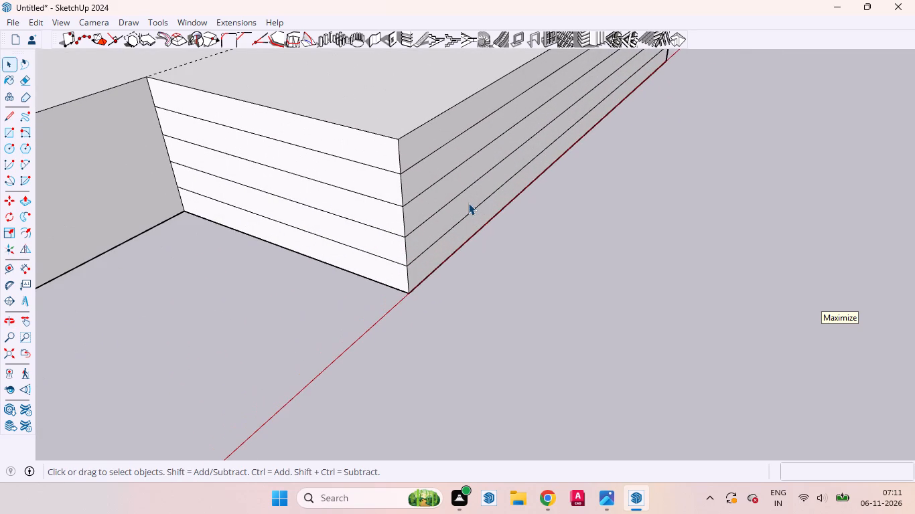
click(468, 203)
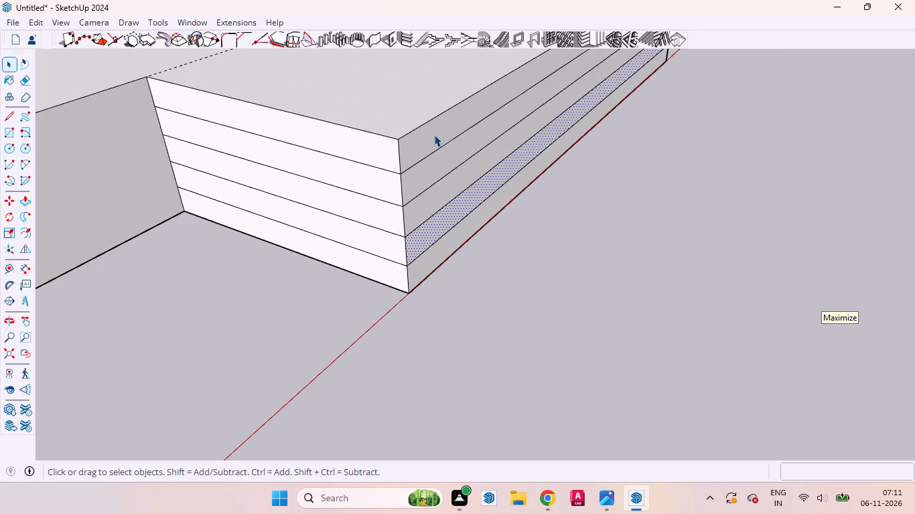
key(p)
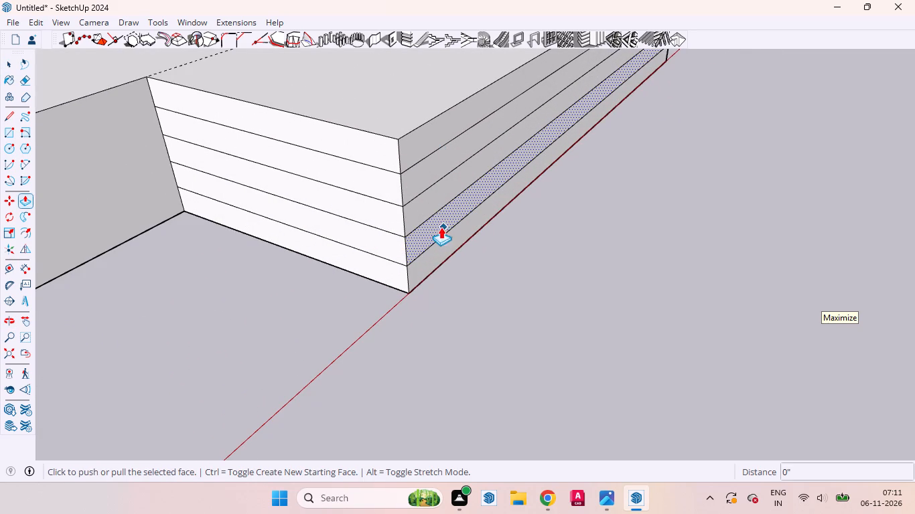
drag(439, 224, 424, 224)
text(12)
key(Return)
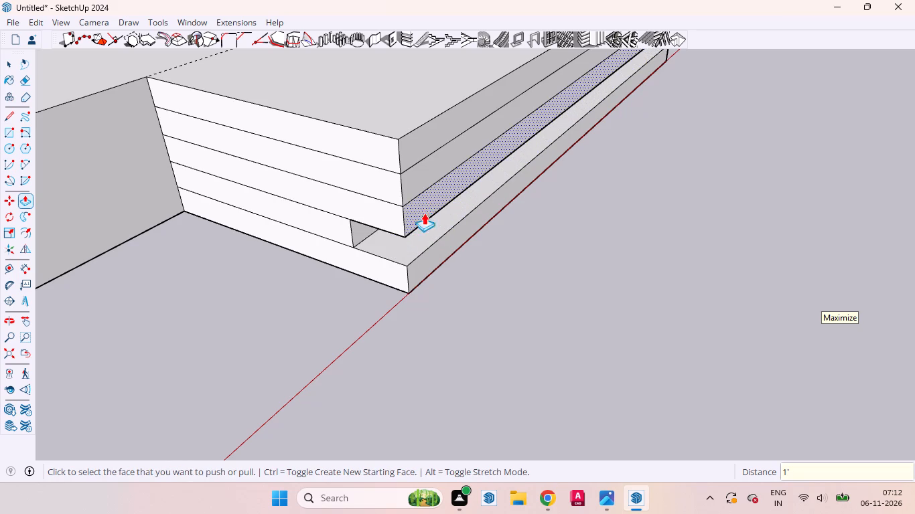
Push the third band from the bottom of the middle section inward by the same 12" distance twice.
double_click(428, 204)
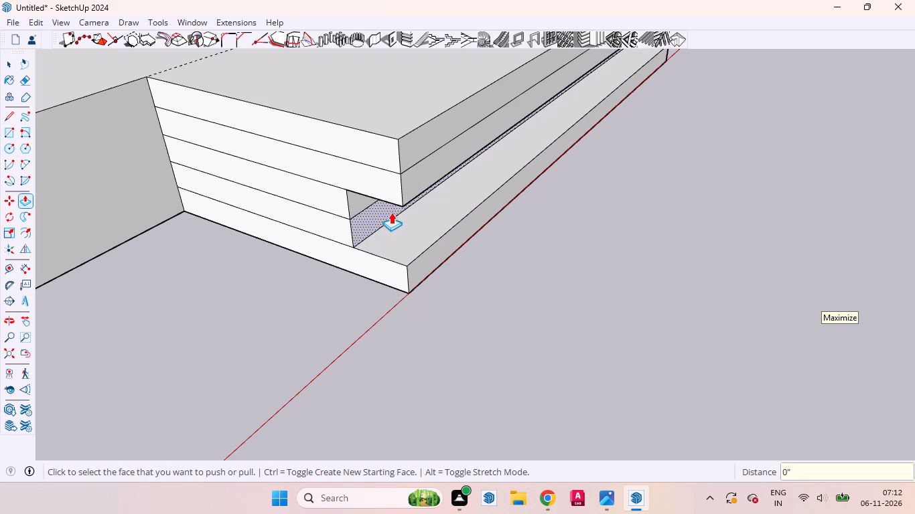
double_click(362, 200)
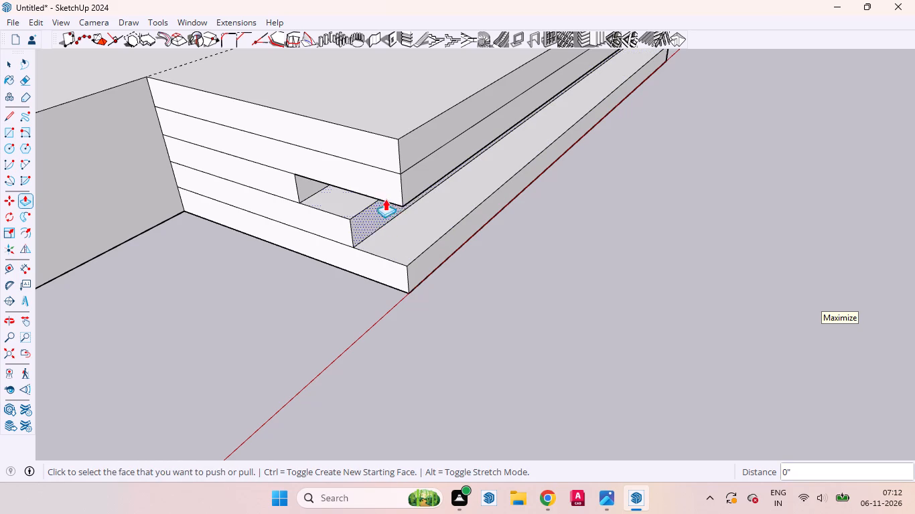
Push the fourth band from the bottom of the middle section inward by the same 12" distance three times.
double_click(417, 183)
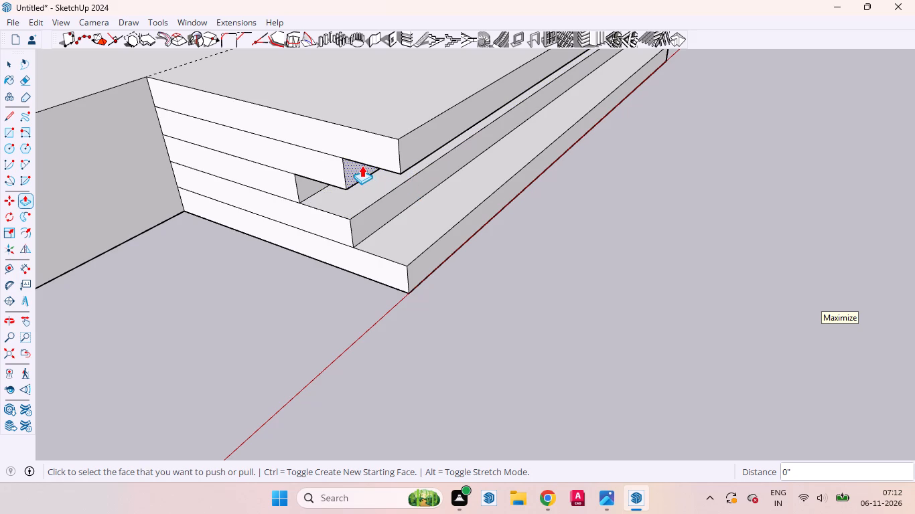
double_click(362, 165)
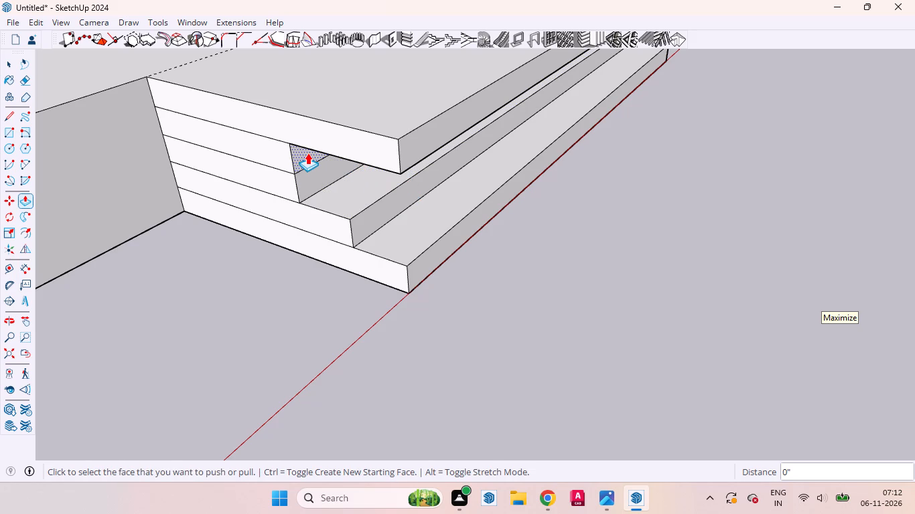
double_click(306, 157)
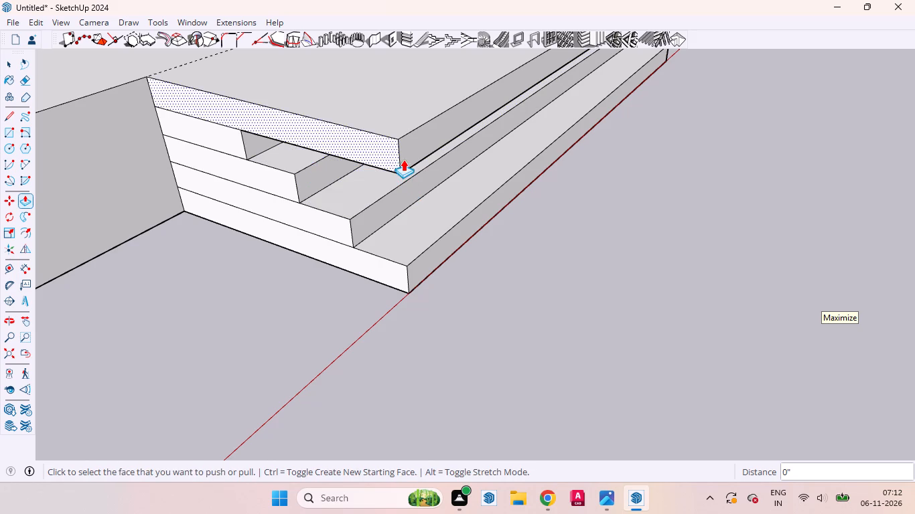
Push the top band of the middle section inward by the same 12" distance four times.
double_click(410, 147)
double_click(370, 122)
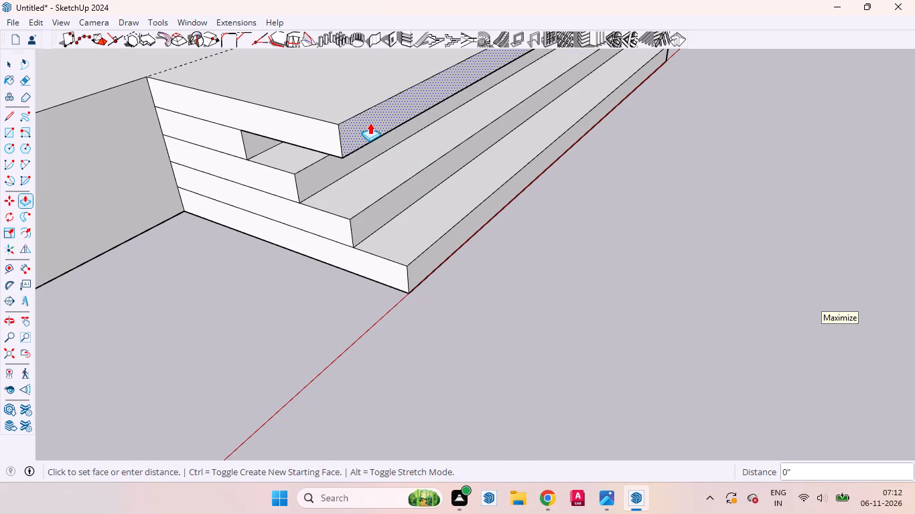
double_click(322, 117)
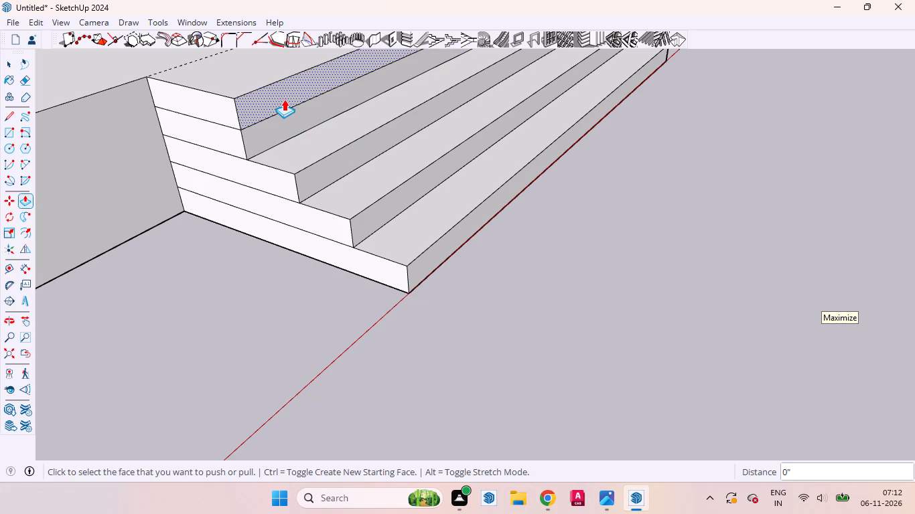
double_click(283, 98)
middle_drag(299, 160, 72, 195)
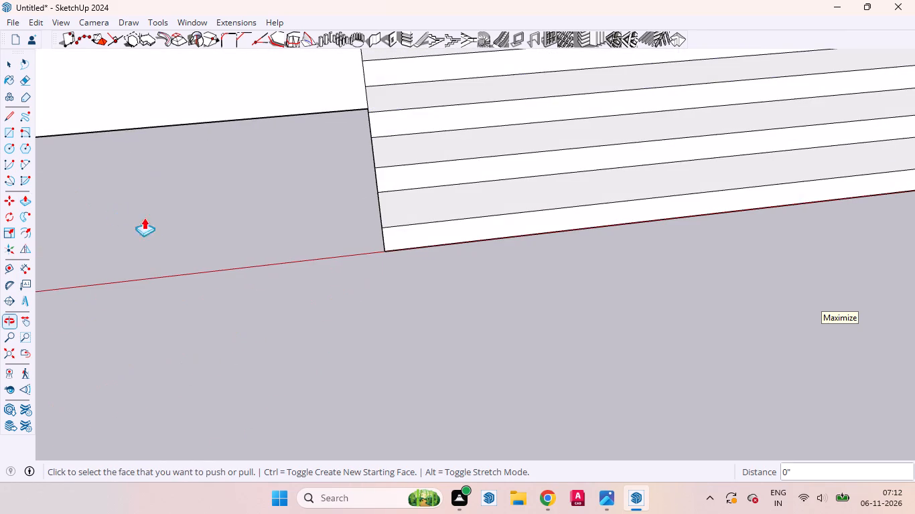
scroll(159, 238, down, 13)
scroll(438, 311, down, 3)
scroll(271, 213, down, 10)
key(space)
Erase the leftover horizontal lines on the steps' side face farthest from the origin.
scroll(377, 340, down, 7)
scroll(392, 363, up, 3)
scroll(392, 363, down, 5)
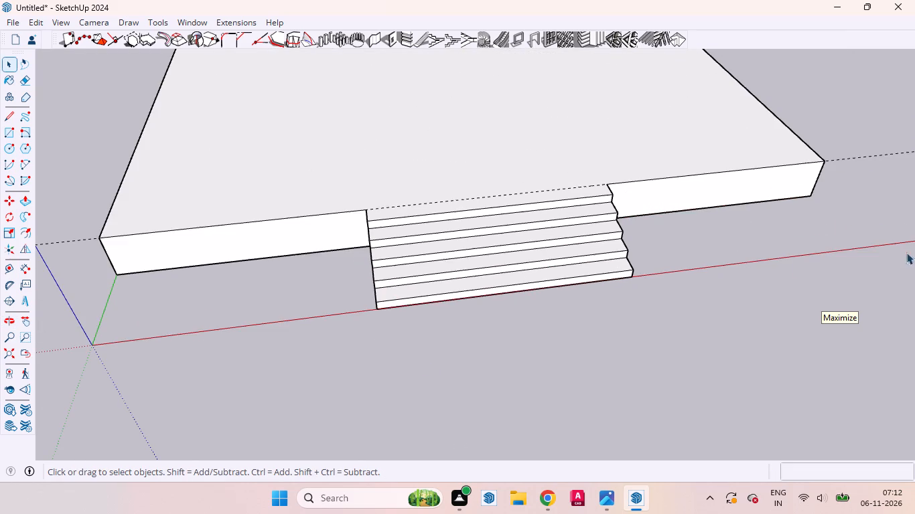
middle_drag(683, 272, 312, 116)
scroll(345, 139, up, 1)
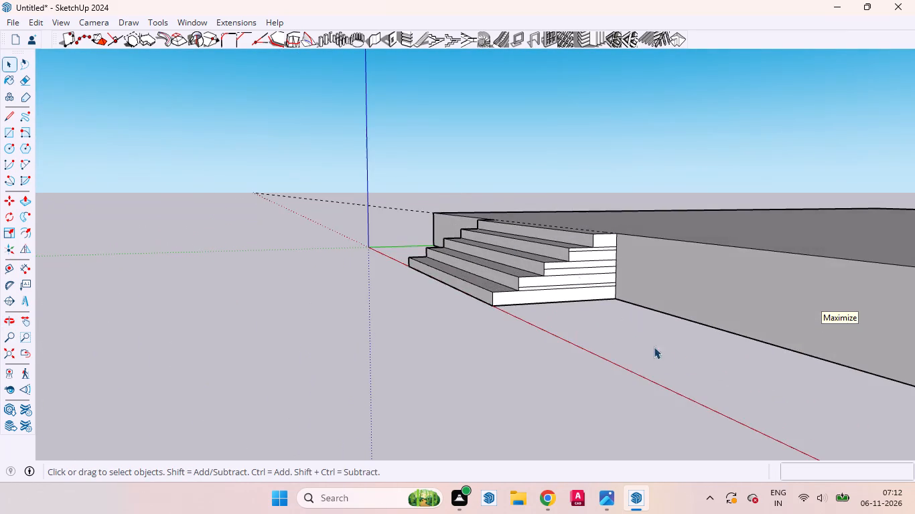
scroll(665, 358, up, 12)
click(579, 197)
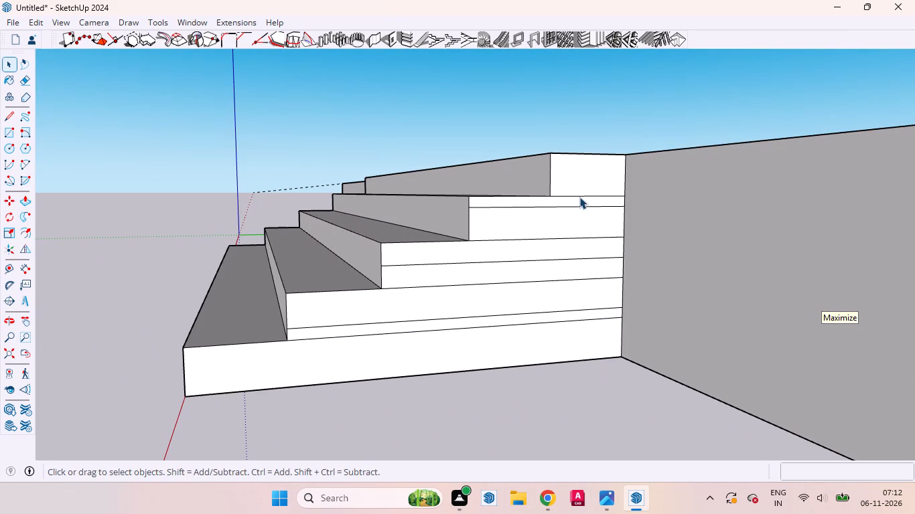
click(26, 80)
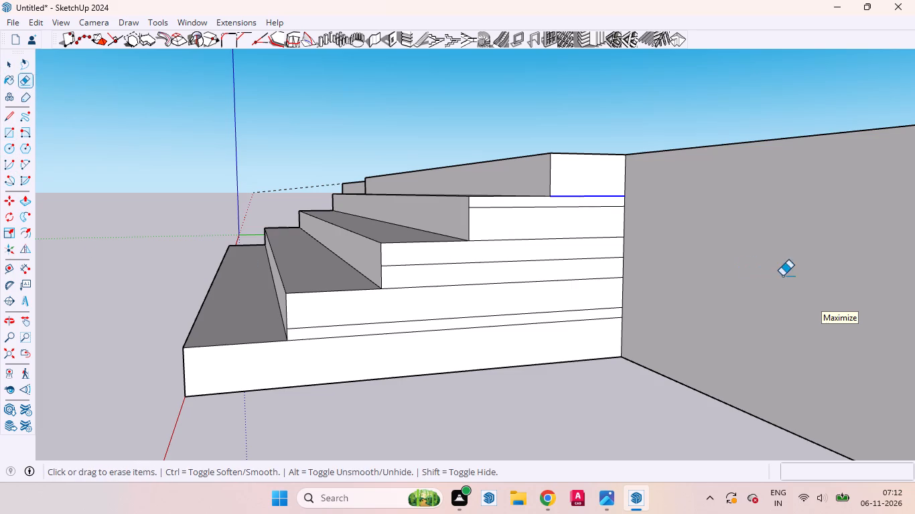
drag(580, 175, 580, 213)
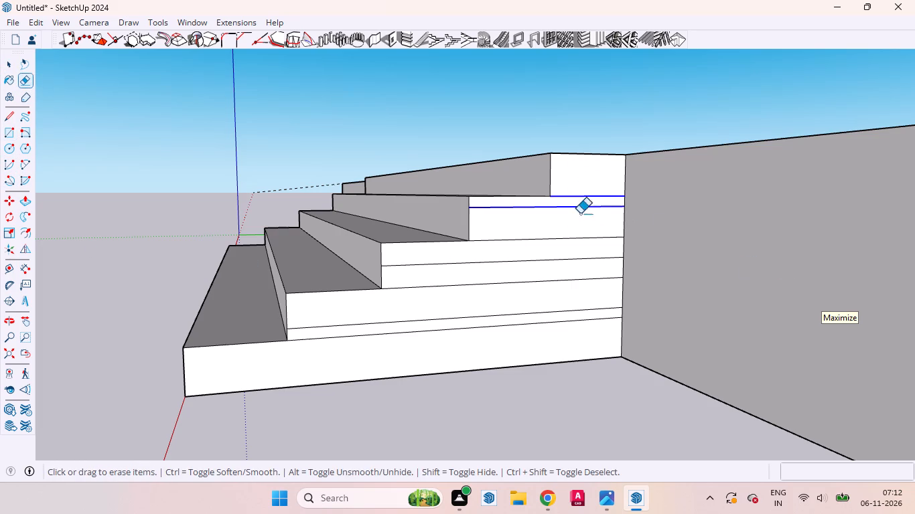
drag(580, 213, 547, 327)
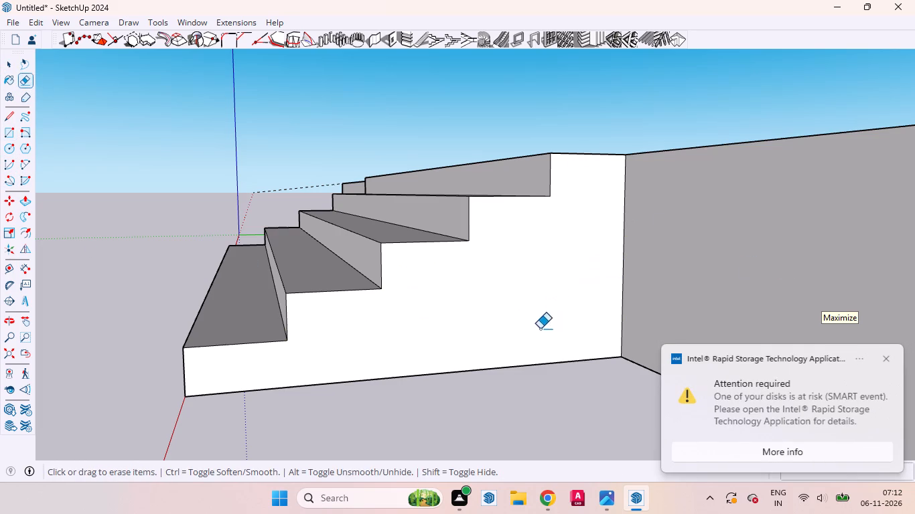
Erase the leftover horizontal lines on the steps' side face nearest the origin.
middle_drag(403, 349, 662, 415)
scroll(657, 412, up, 1)
scroll(637, 375, down, 5)
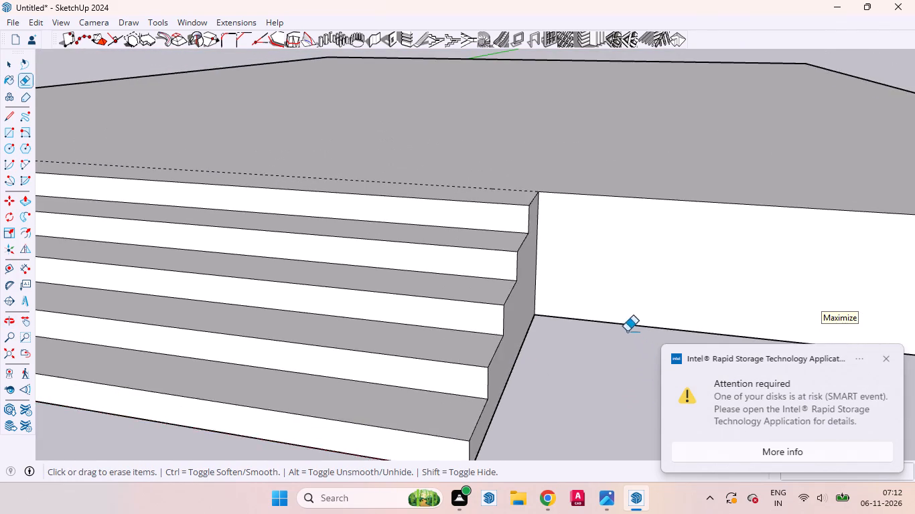
scroll(627, 331, down, 7)
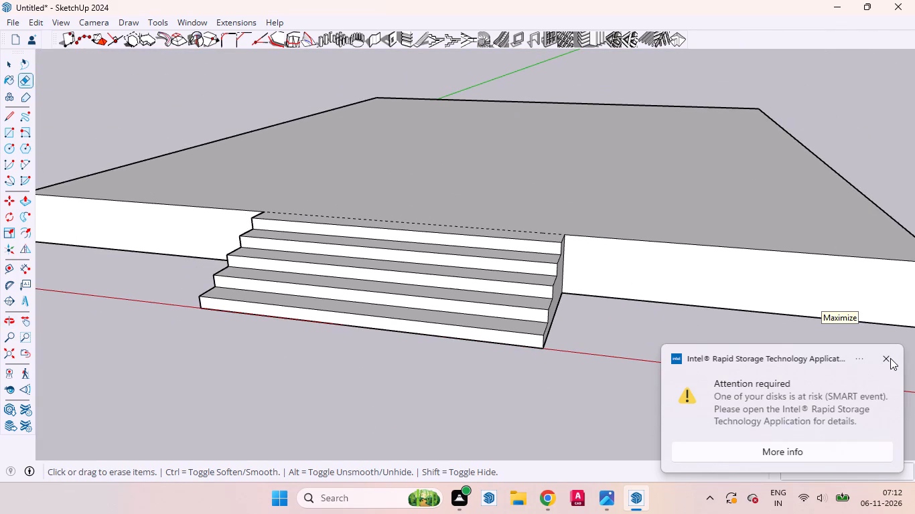
click(886, 360)
scroll(367, 312, down, 1)
middle_drag(387, 313, 528, 337)
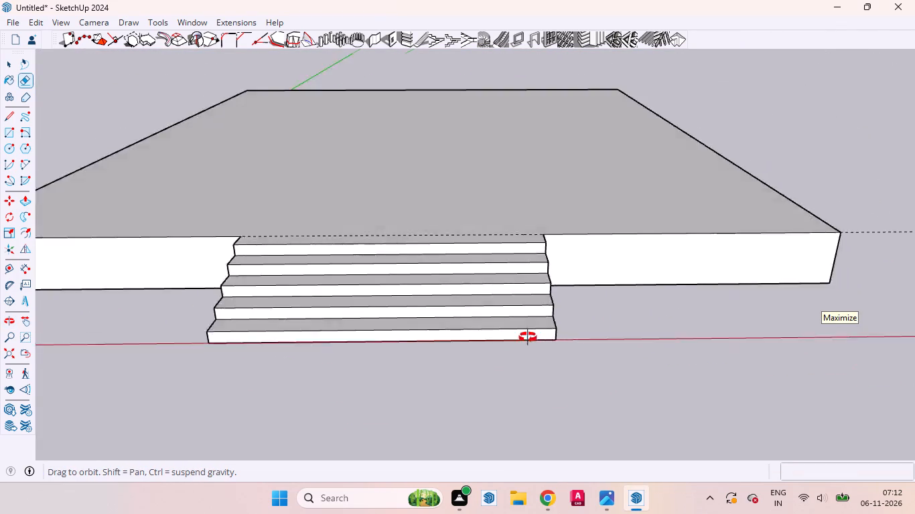
middle_drag(528, 337, 773, 239)
scroll(337, 316, up, 5)
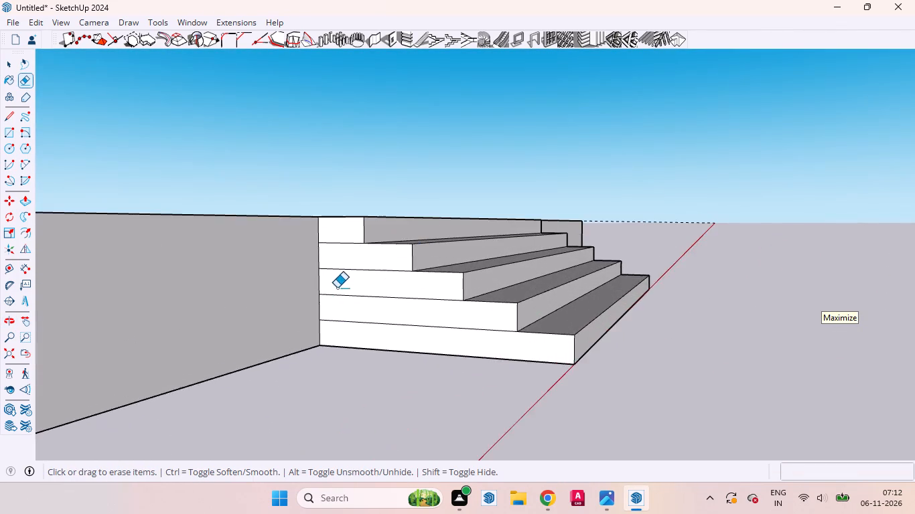
scroll(337, 288, up, 2)
drag(348, 211, 364, 343)
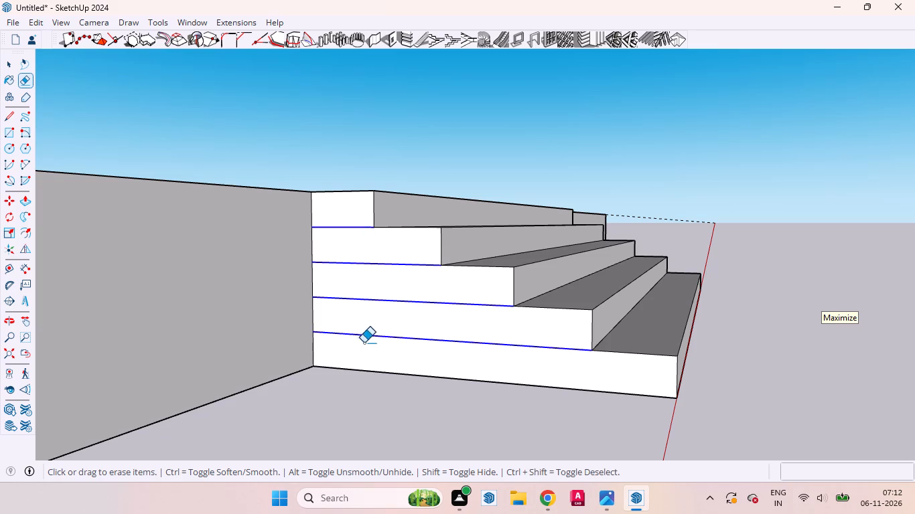
drag(364, 343, 365, 347)
Erase the dashed guide line running along the slab's front top edge above the steps.
middle_drag(416, 368, 234, 400)
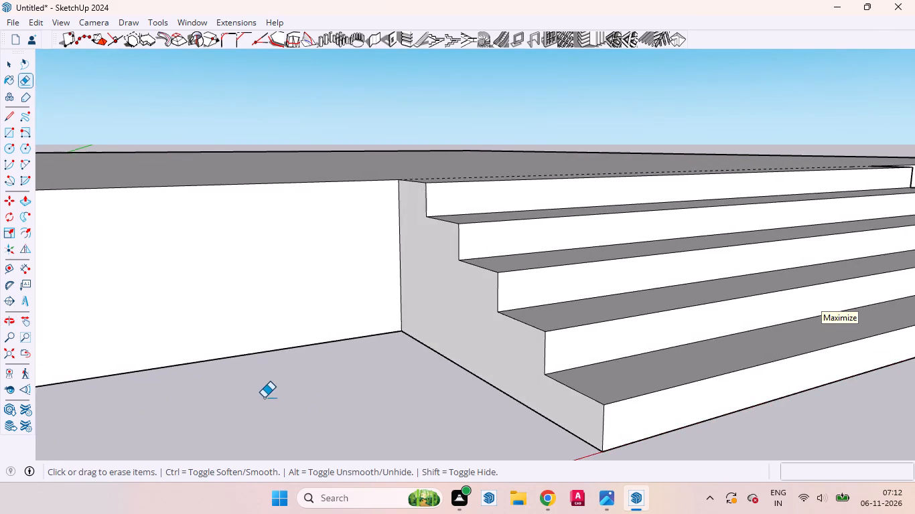
scroll(264, 398, down, 10)
middle_drag(453, 257, 380, 421)
scroll(401, 250, up, 4)
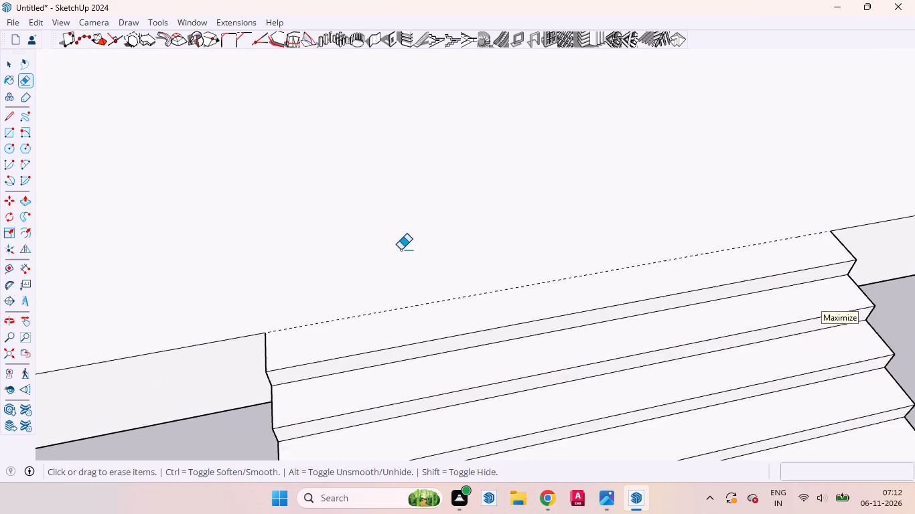
scroll(401, 250, up, 5)
drag(391, 365, 371, 242)
scroll(409, 179, down, 2)
scroll(409, 178, up, 1)
scroll(409, 177, down, 3)
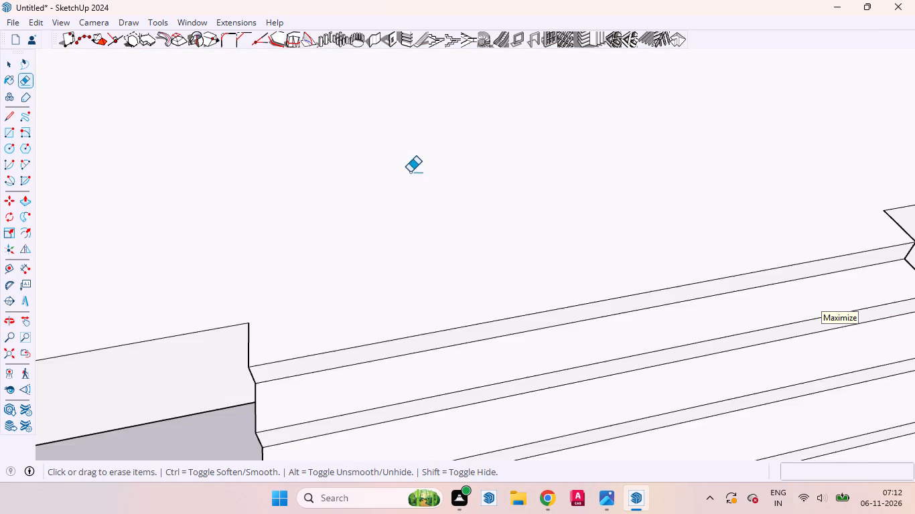
scroll(410, 172, down, 12)
middle_drag(502, 282, 407, 112)
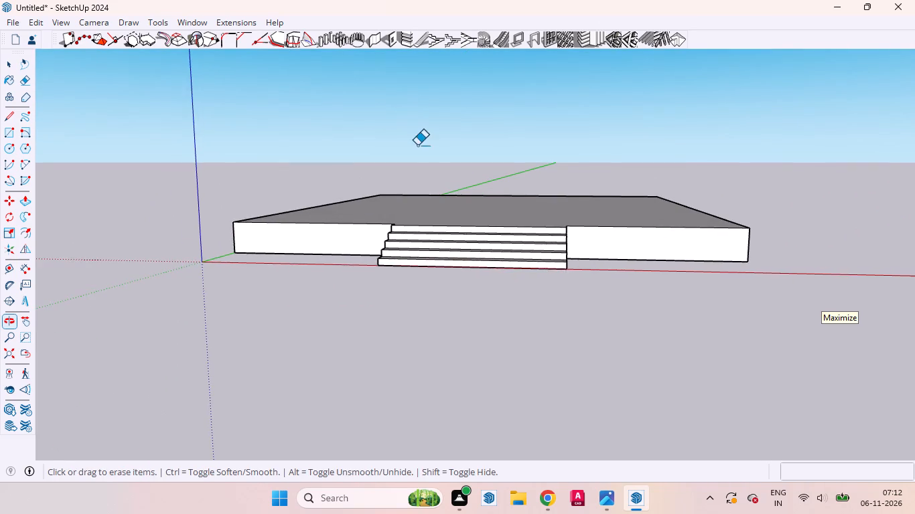
scroll(424, 176, up, 3)
key(space)
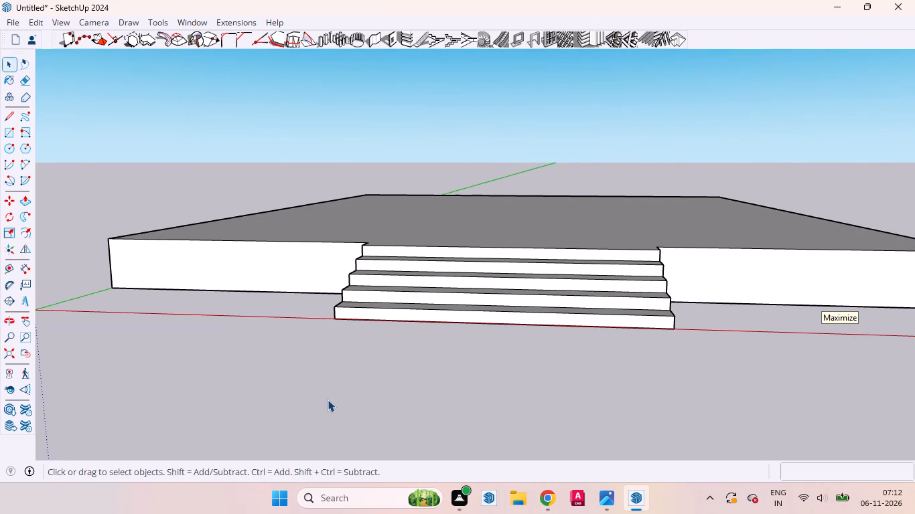
Examine the base slab and entrance steps from the front, sides, underside and above.
scroll(334, 406, down, 1)
middle_drag(409, 428, 401, 418)
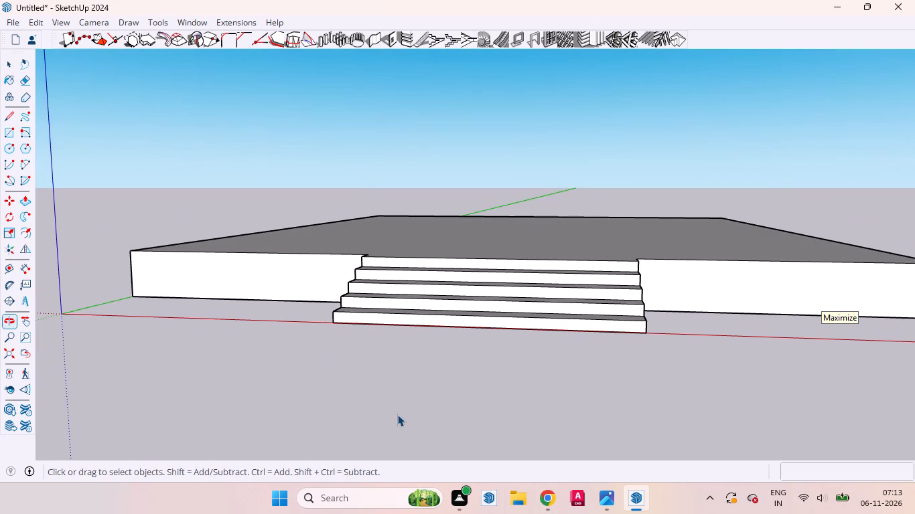
scroll(633, 313, up, 4)
middle_drag(701, 306, 334, 325)
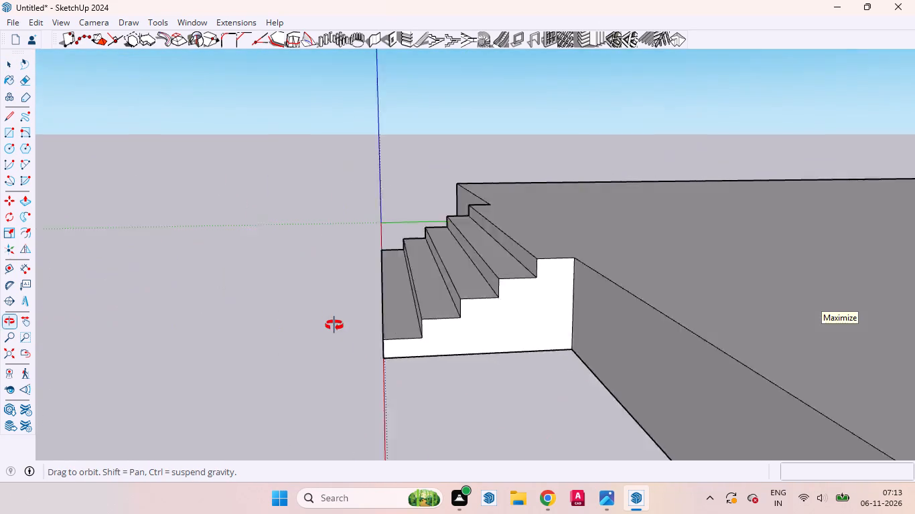
middle_drag(334, 325, 260, 159)
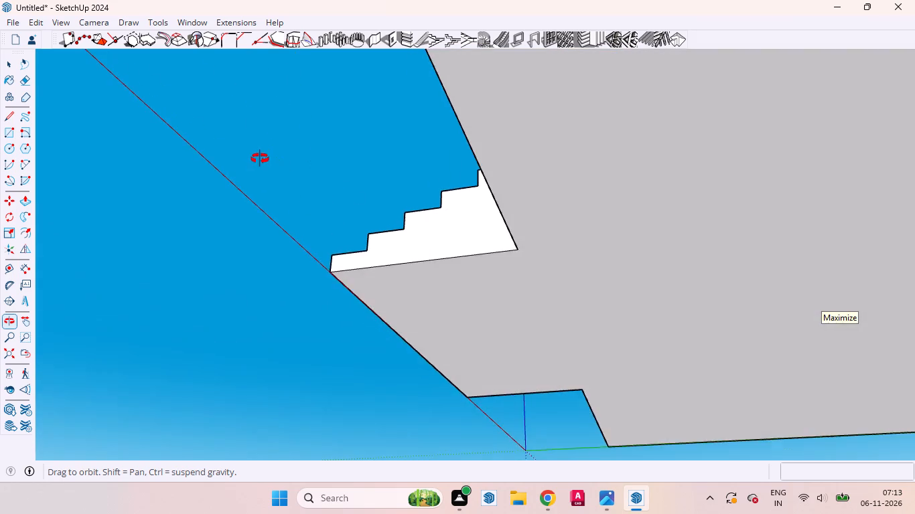
middle_drag(260, 159, 706, 513)
scroll(592, 339, down, 5)
scroll(589, 323, up, 1)
scroll(587, 319, down, 7)
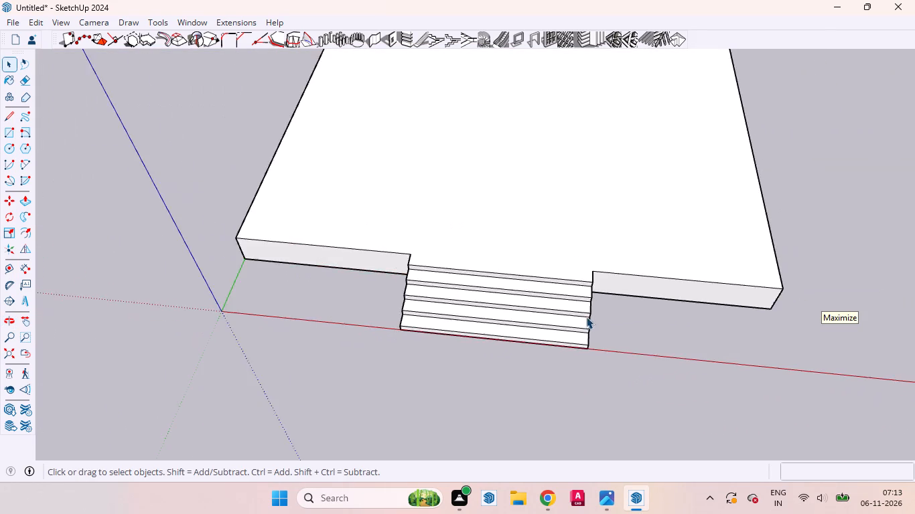
scroll(586, 317, down, 2)
scroll(531, 375, down, 6)
middle_drag(534, 386, 524, 224)
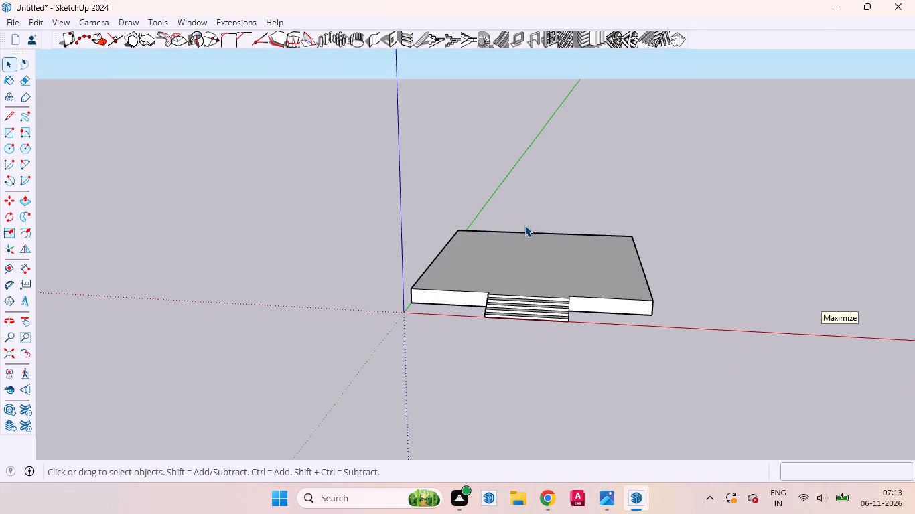
scroll(522, 230, down, 2)
middle_drag(496, 341, 521, 284)
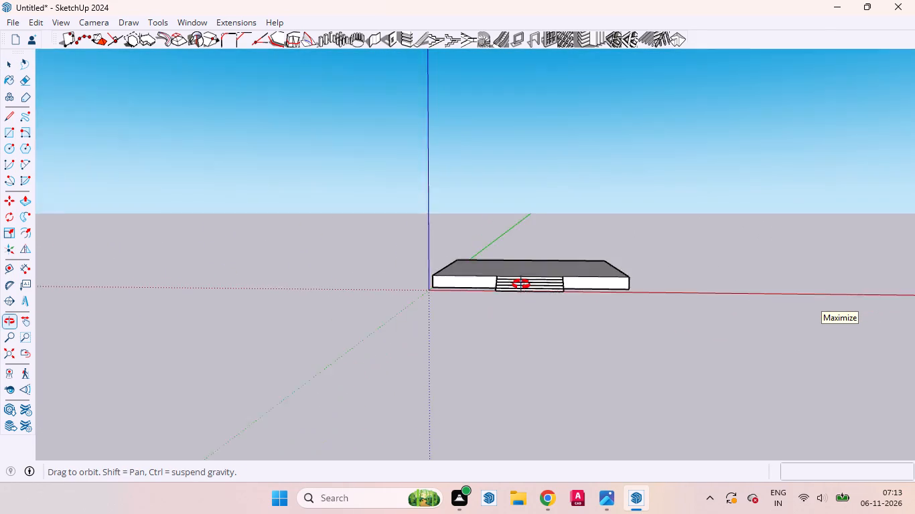
middle_drag(521, 284, 880, 462)
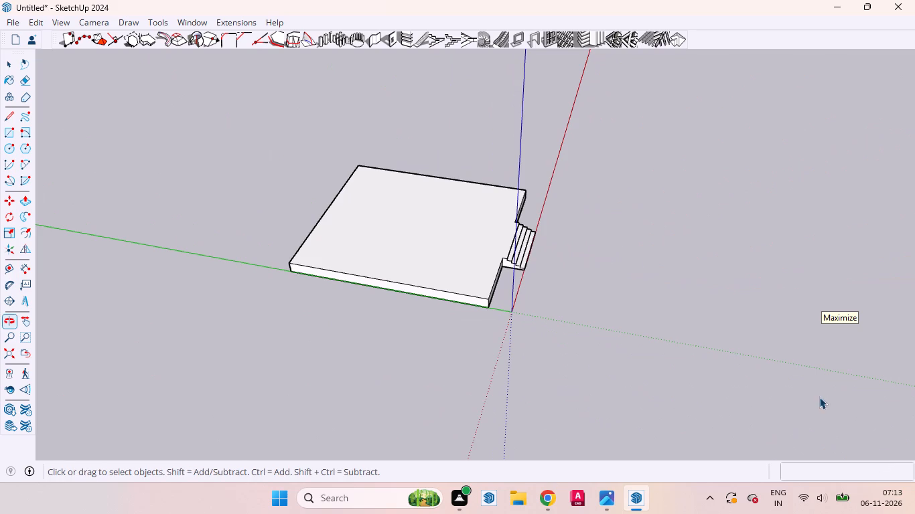
scroll(484, 239, up, 8)
middle_drag(573, 296, 228, 254)
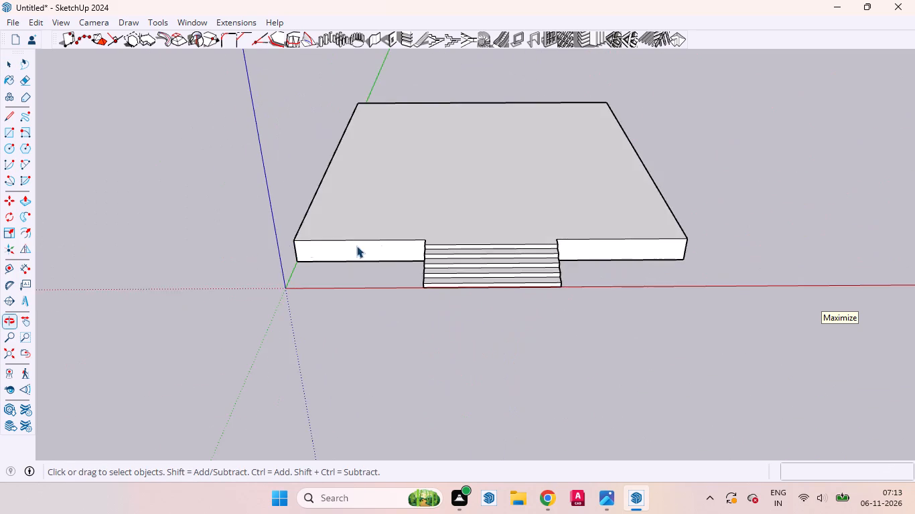
scroll(388, 250, up, 6)
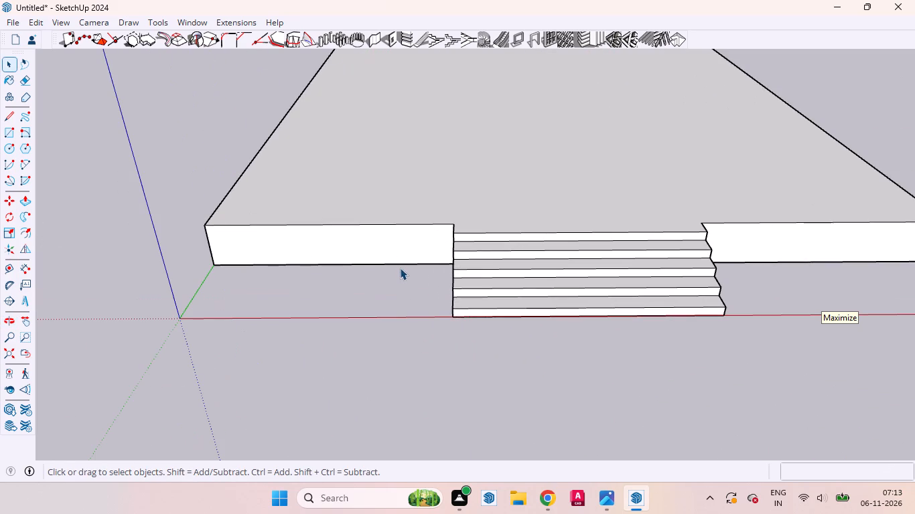
scroll(400, 268, down, 4)
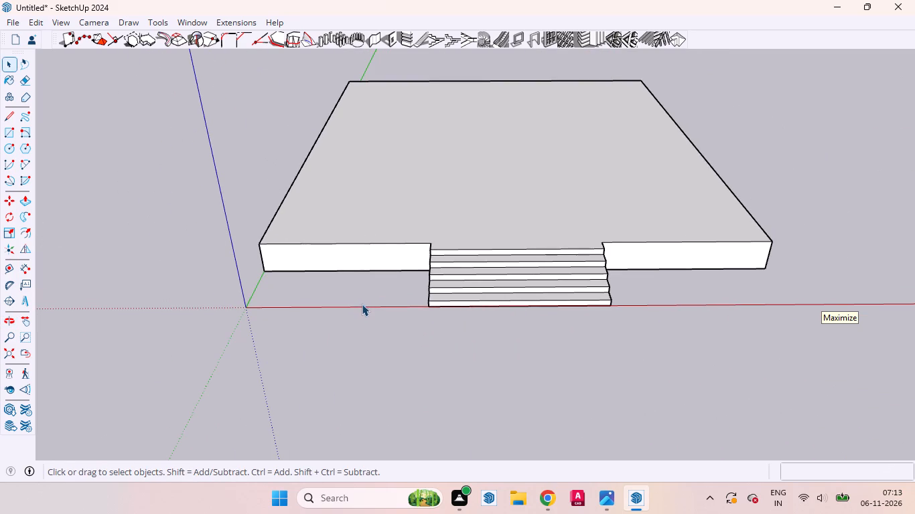
middle_drag(419, 306, 399, 292)
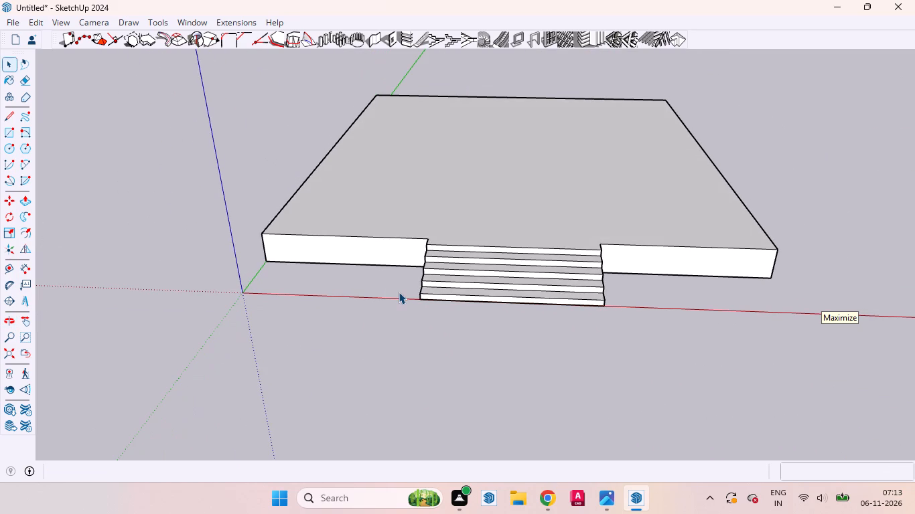
Draw a 40' by 5' rectangle on the ground from the slab's far front bottom corner to the origin.
key(r)
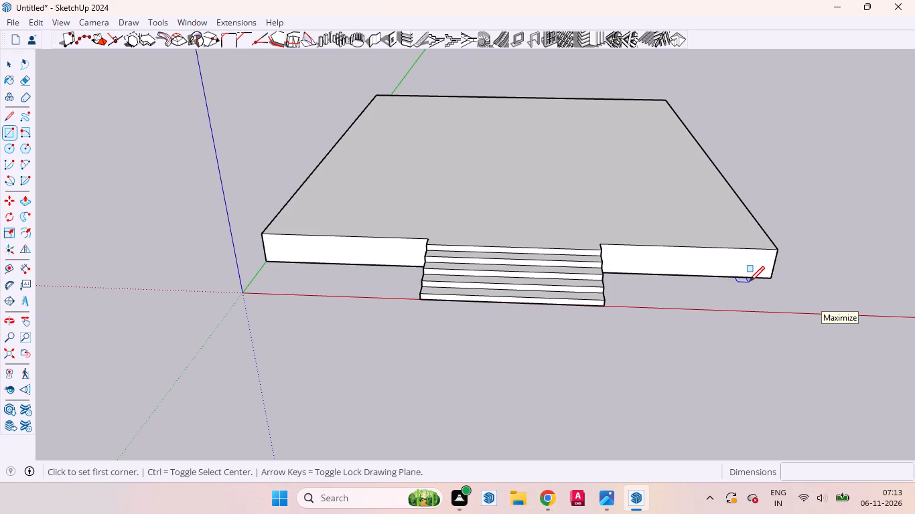
click(767, 281)
click(244, 292)
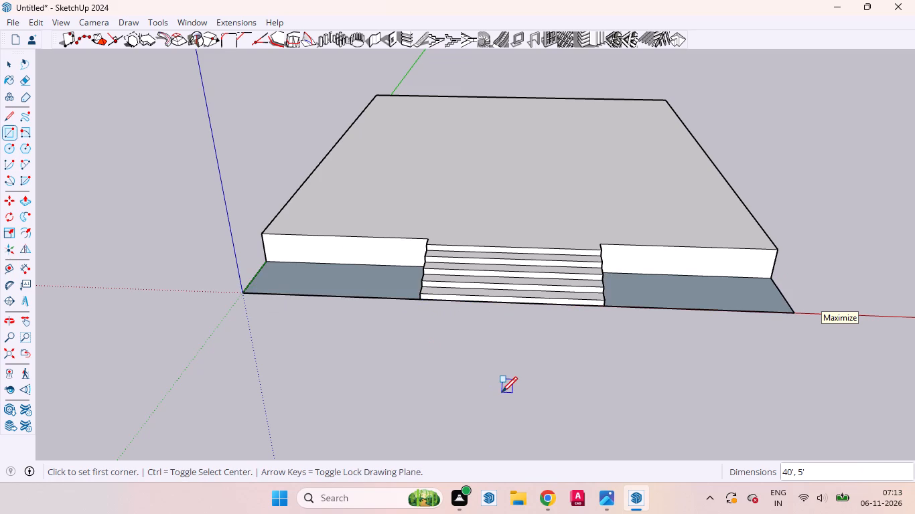
Reverse the two ground faces on either side of the entrance steps.
key(space)
right_click(384, 290)
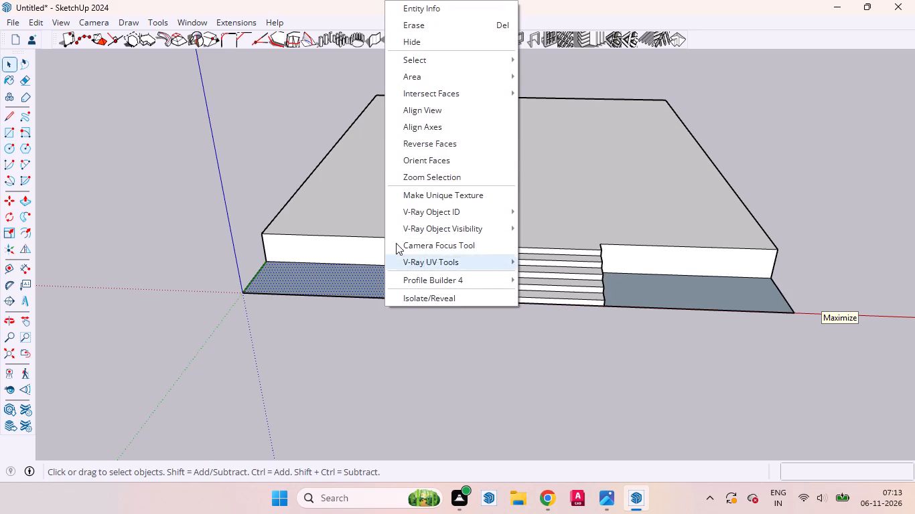
click(424, 151)
click(674, 292)
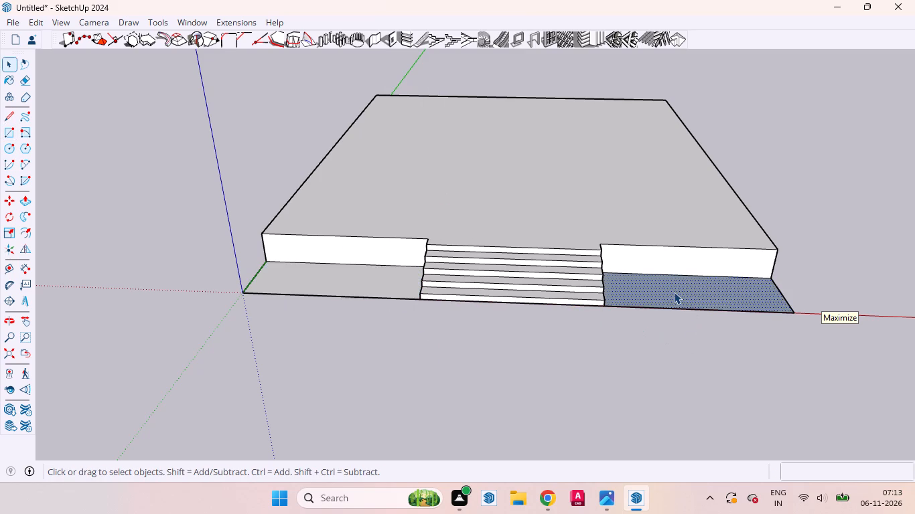
right_click(673, 292)
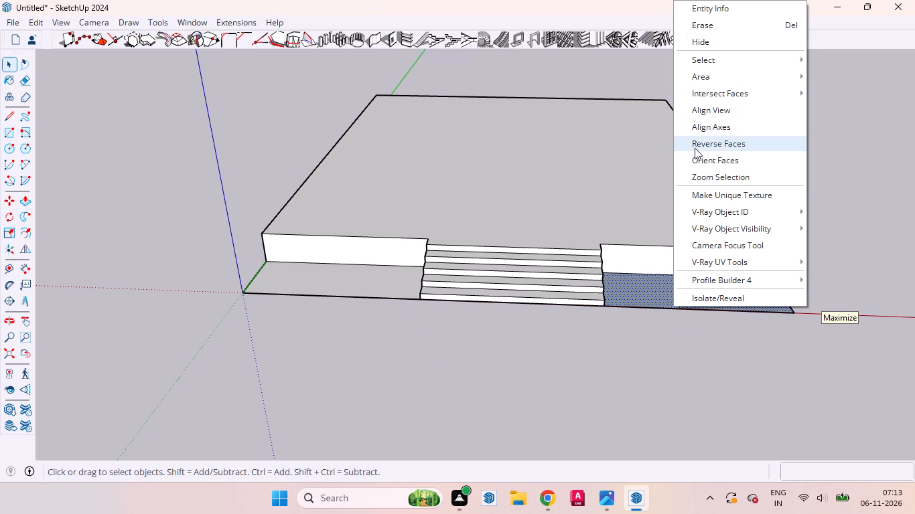
click(695, 148)
Examine the base slab, the steps and the ground strip from the front, side and above.
middle_drag(622, 332, 358, 396)
click(357, 394)
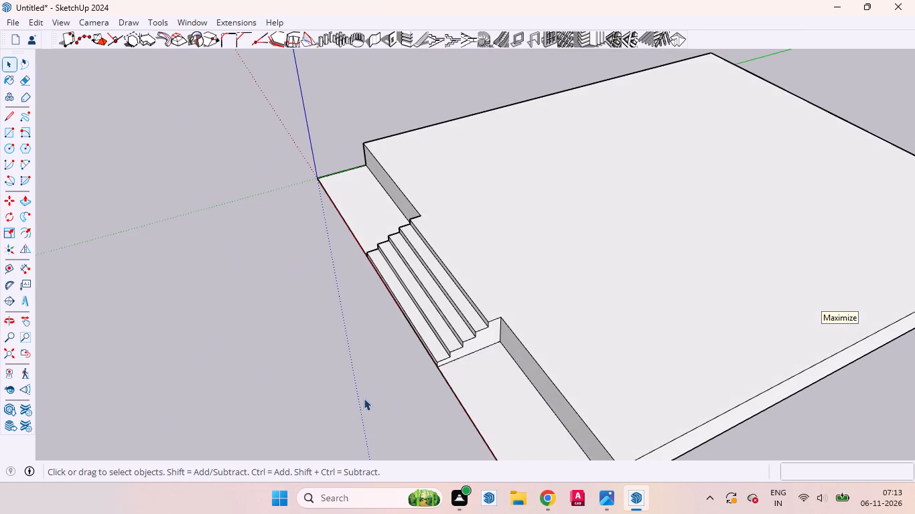
middle_drag(409, 398, 671, 267)
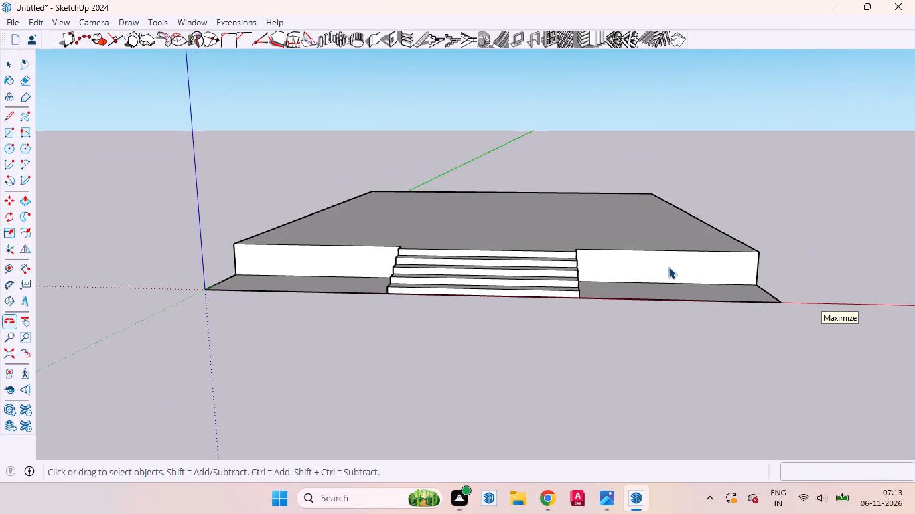
scroll(624, 386, down, 3)
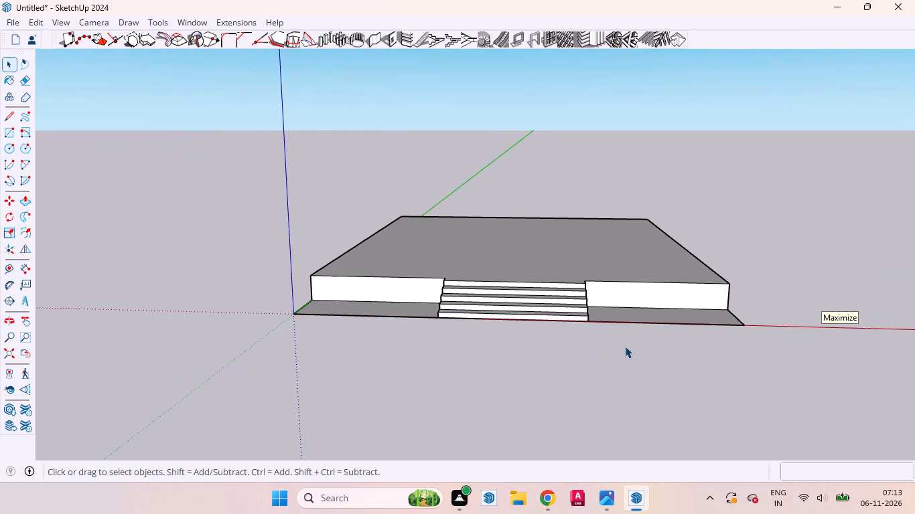
middle_drag(625, 346, 510, 365)
triple_click(541, 273)
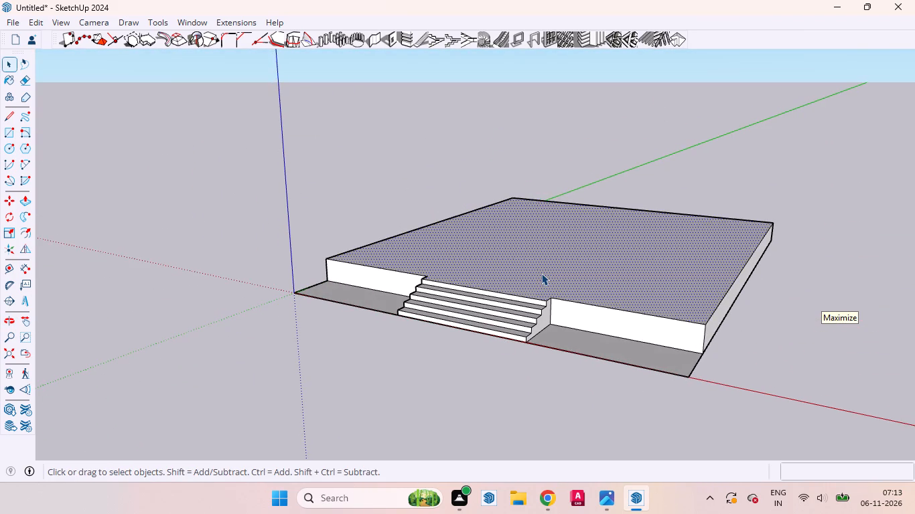
double_click(550, 272)
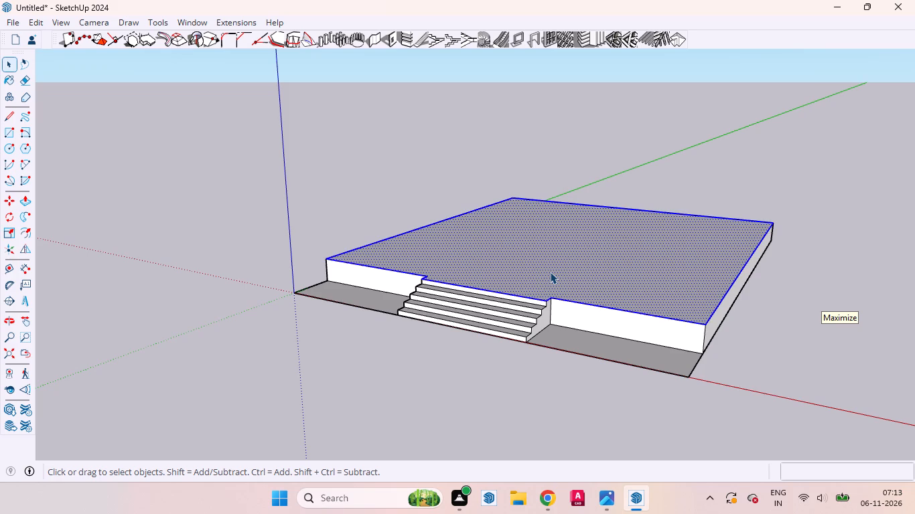
click(377, 408)
middle_drag(565, 404, 252, 448)
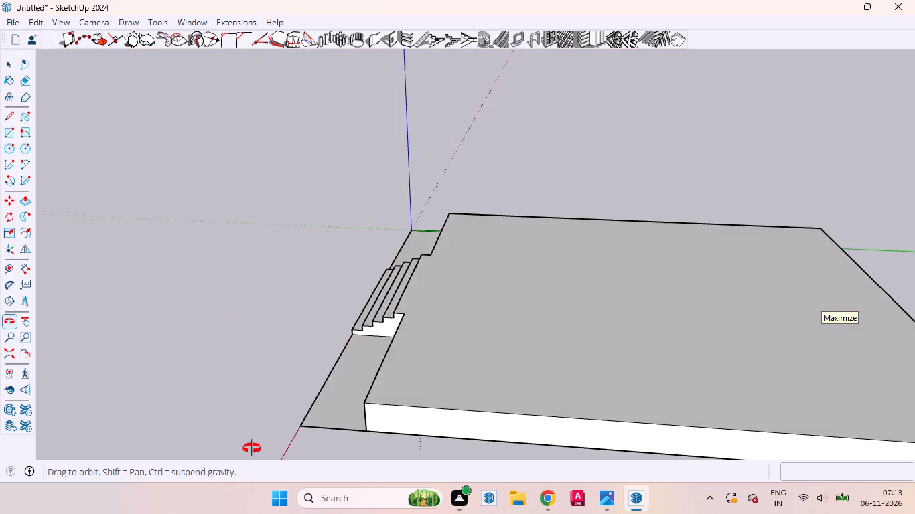
middle_drag(252, 448, 376, 446)
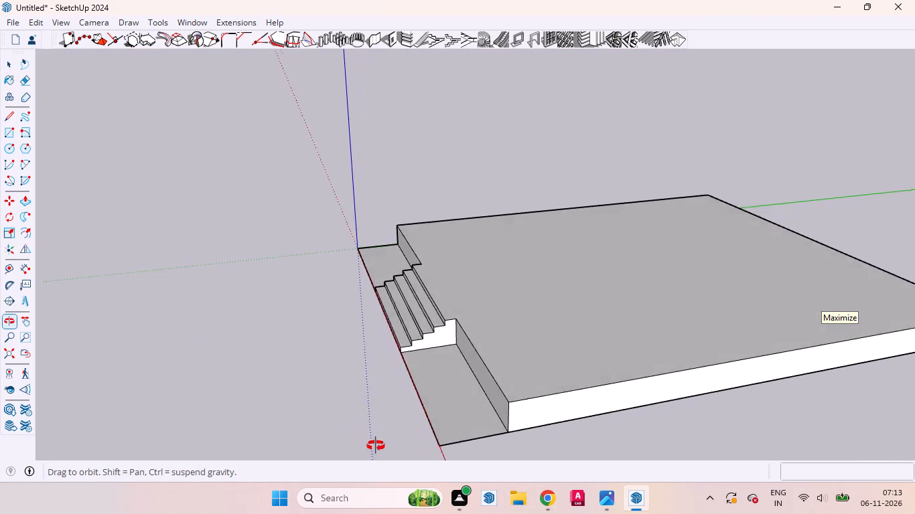
middle_drag(376, 446, 264, 513)
scroll(421, 231, up, 4)
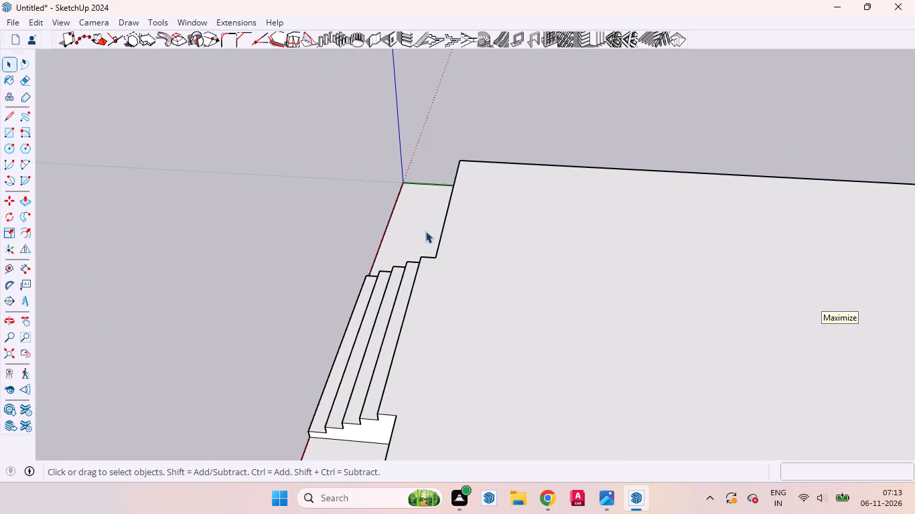
scroll(443, 241, down, 4)
Place a guide line 30" in from the slab's front top edge, parallel to it.
key(t)
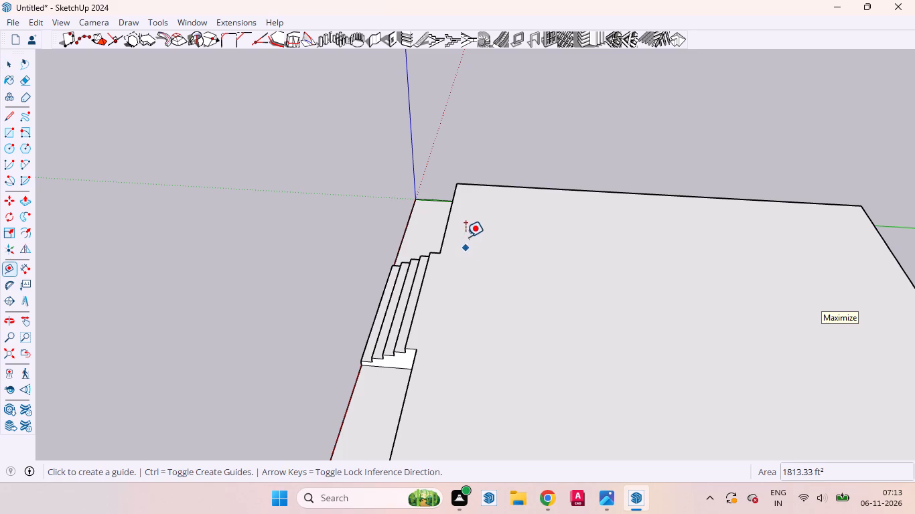
click(451, 224)
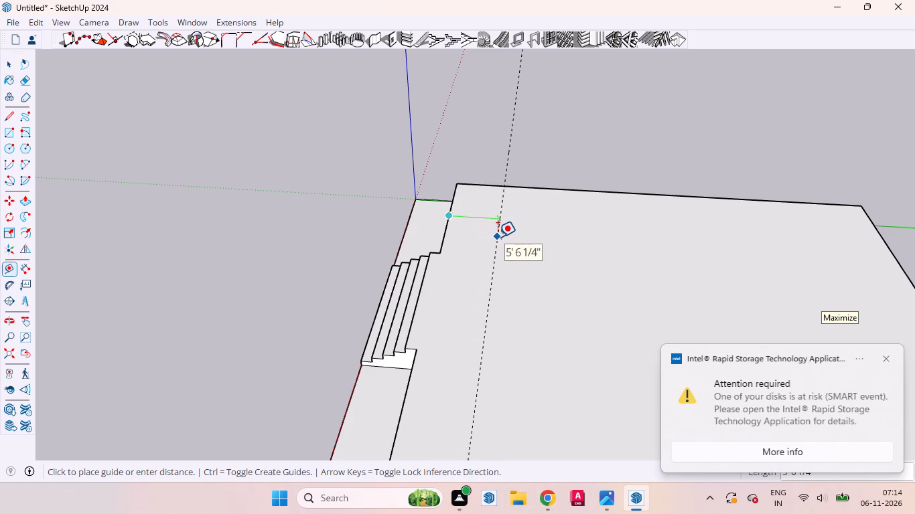
text(30)
key(Return)
key(space)
Create a new empty group to hold the geometry drawn on top of the slab.
middle_drag(470, 329, 914, 260)
scroll(648, 274, up, 6)
middle_drag(392, 284, 549, 365)
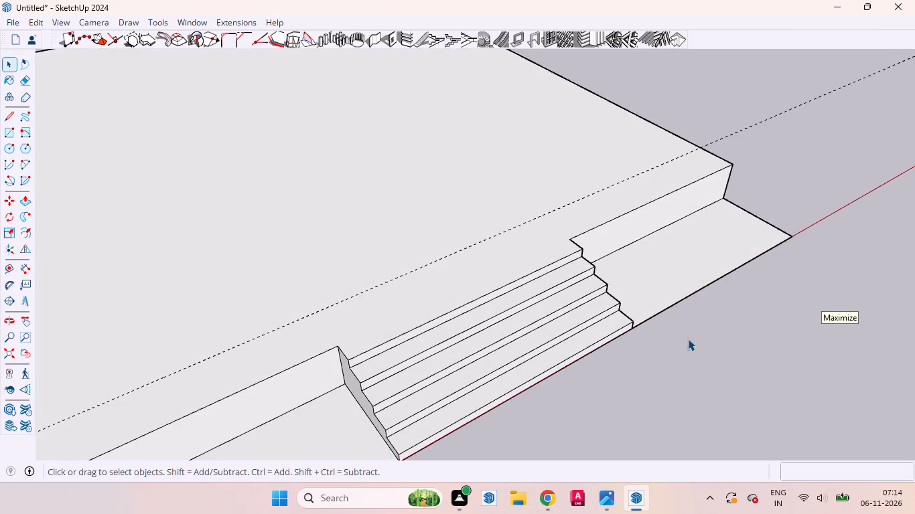
scroll(703, 338, down, 11)
scroll(527, 288, up, 5)
click(513, 293)
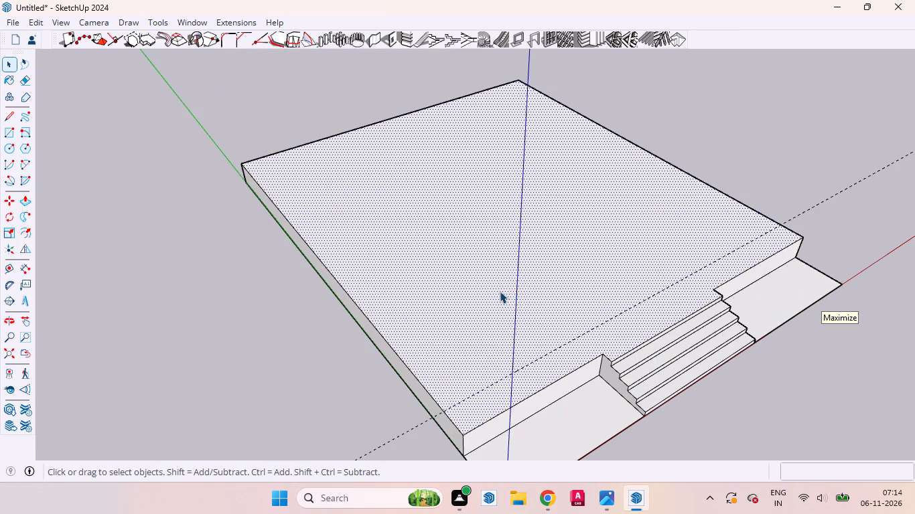
right_drag(737, 193, 770, 174)
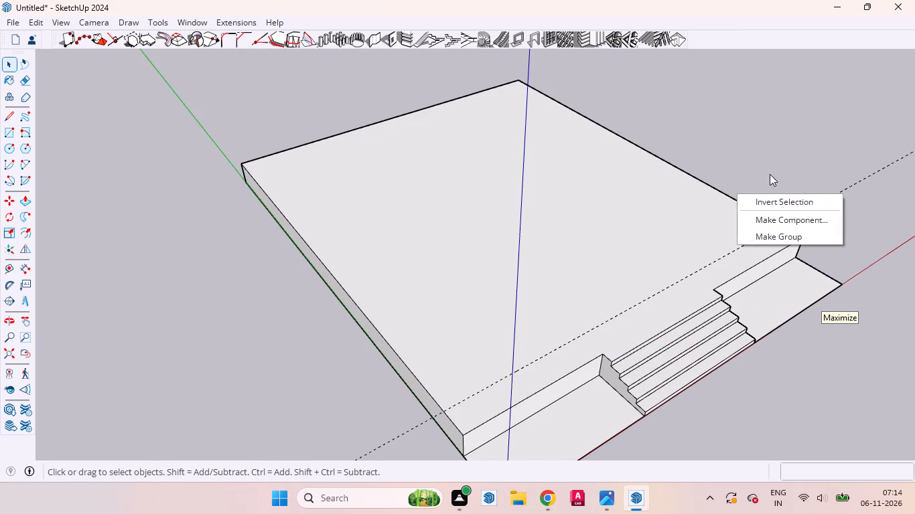
right_drag(770, 174, 727, 151)
click(184, 379)
right_click(184, 383)
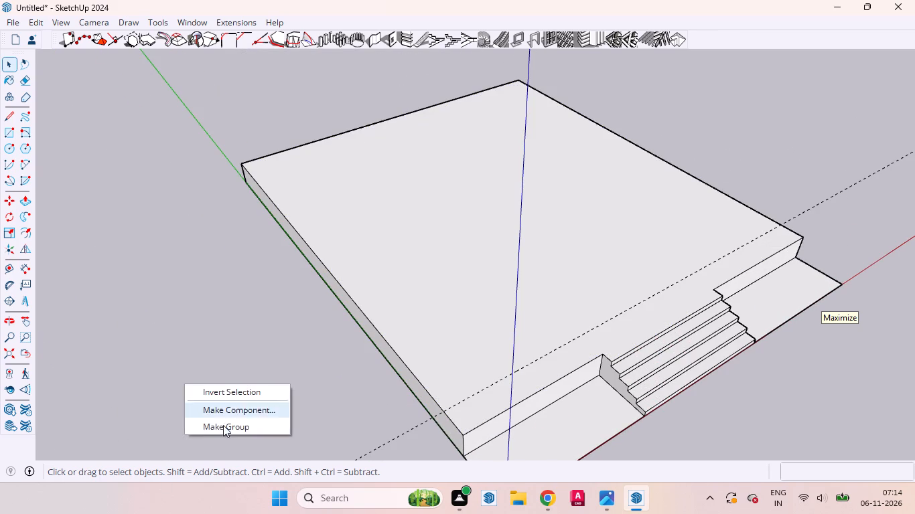
click(232, 432)
Draw a 40' wide rectangle in the group from the slab's rear top corner to the guide's intersection with the opposite side edge.
key(r)
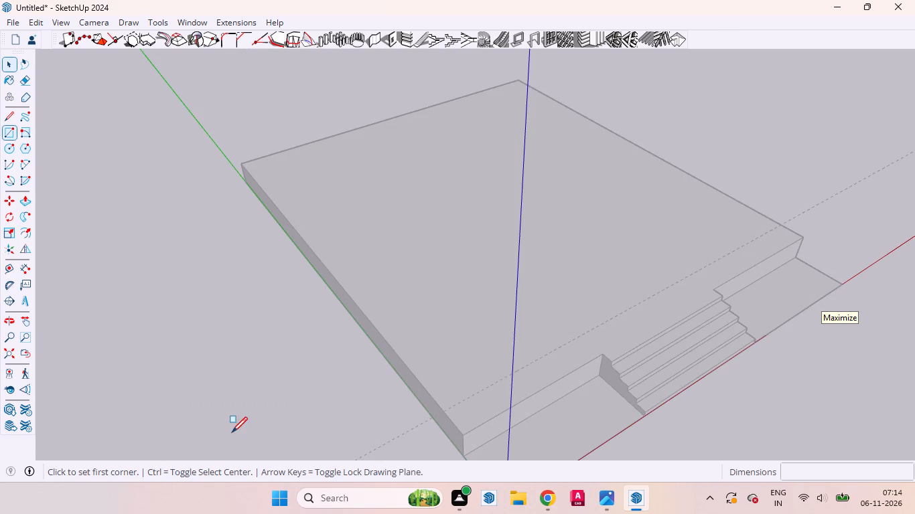
click(516, 83)
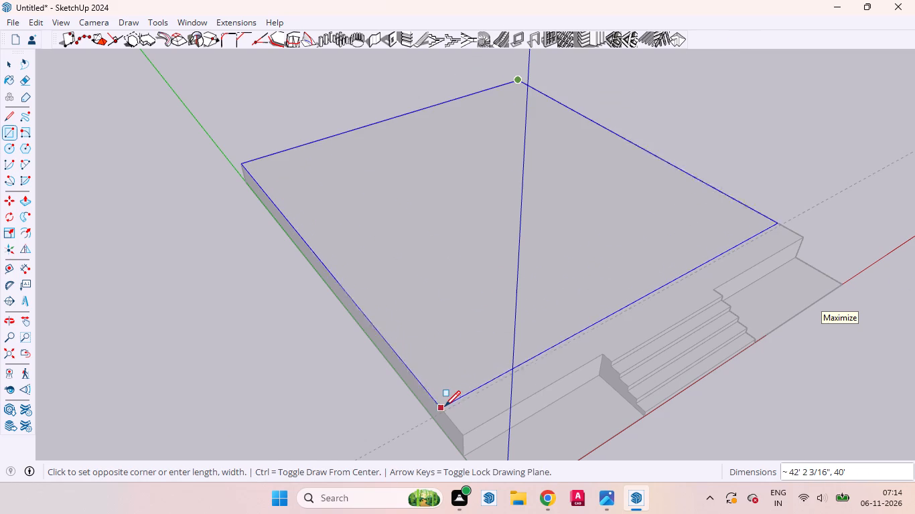
click(445, 406)
key(space)
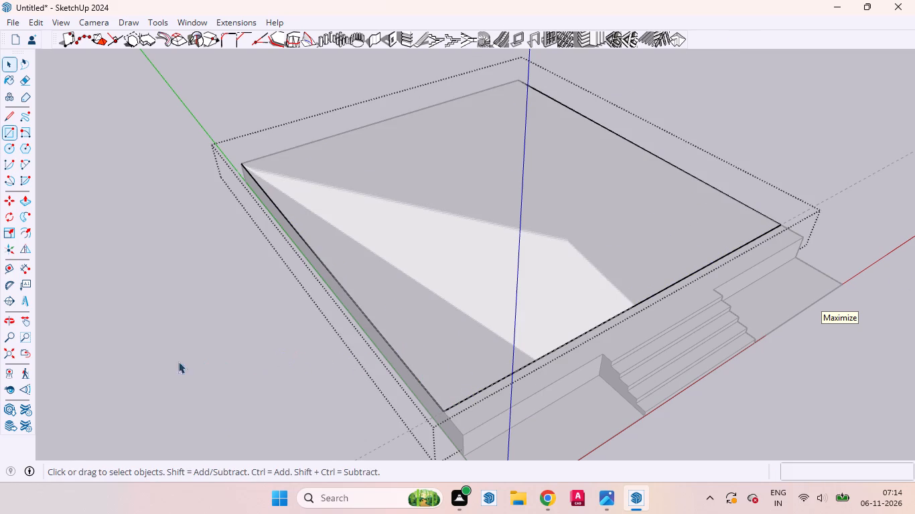
Examine the new rectangle on the slab top and its front corner at the guide line from several angles.
middle_drag(214, 394, 84, 283)
scroll(75, 295, down, 4)
scroll(81, 311, up, 1)
scroll(85, 315, down, 2)
middle_drag(585, 292, 435, 349)
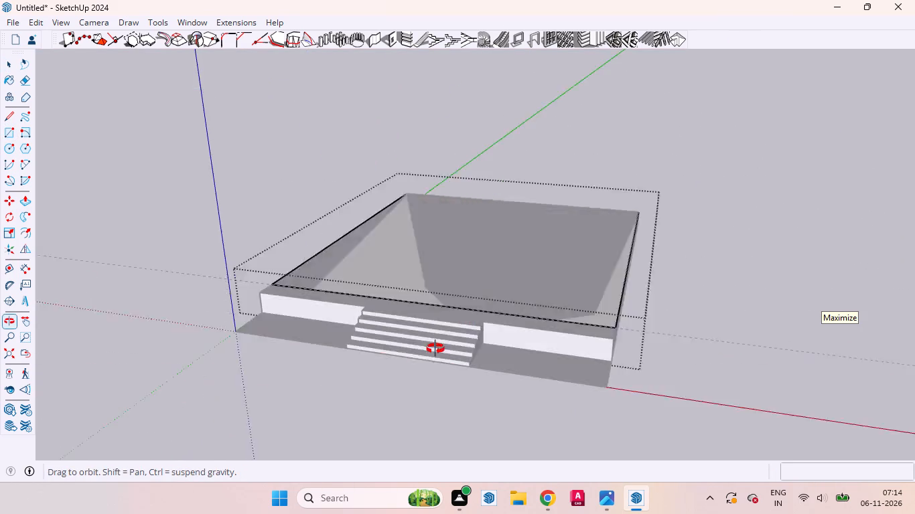
middle_drag(435, 349, 342, 378)
scroll(563, 348, up, 1)
scroll(564, 349, down, 1)
scroll(570, 354, up, 12)
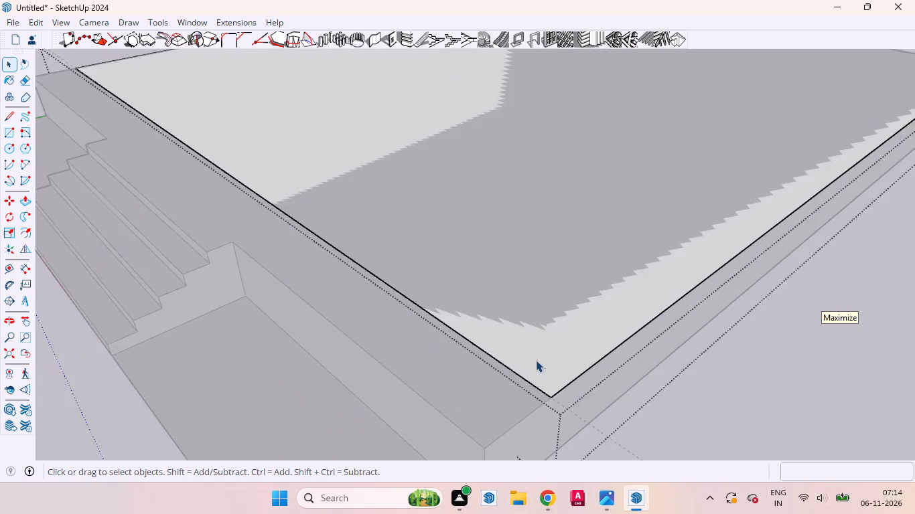
scroll(536, 360, up, 4)
middle_drag(492, 402, 441, 236)
scroll(494, 401, up, 1)
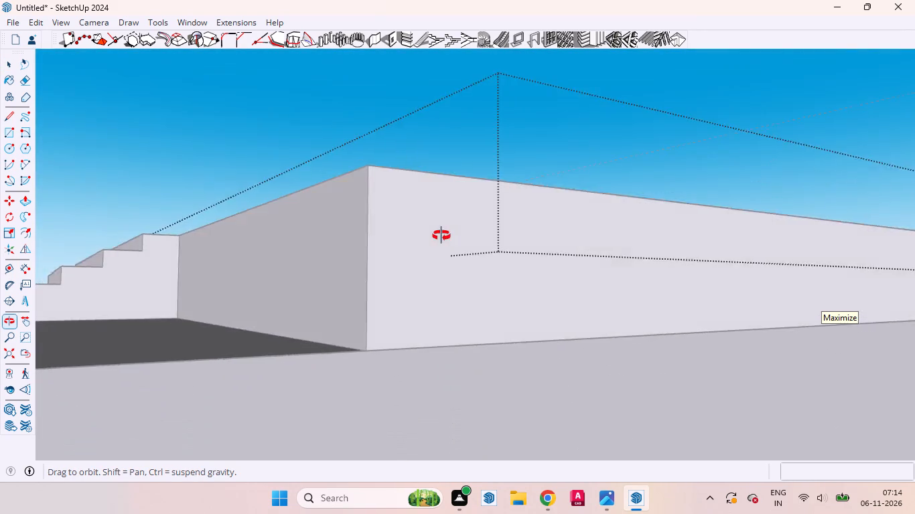
middle_drag(441, 236, 608, 410)
scroll(635, 383, down, 4)
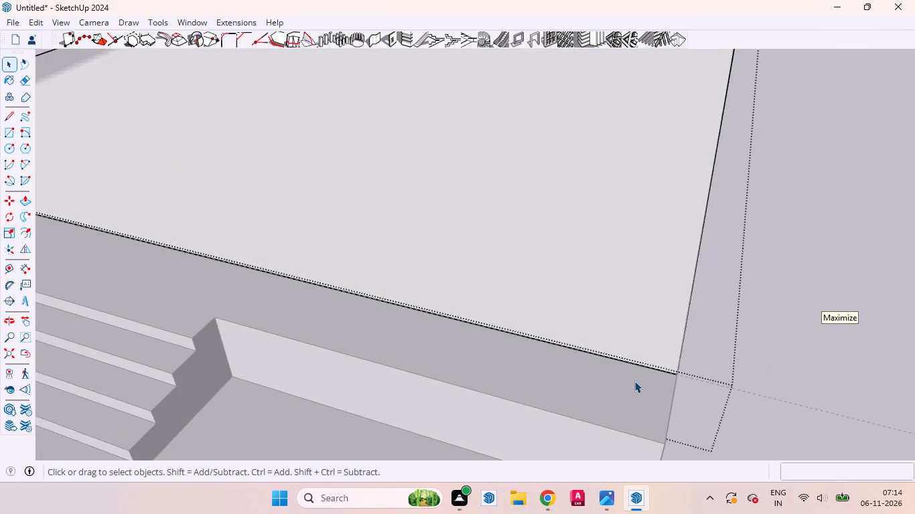
scroll(634, 381, down, 3)
middle_drag(721, 383, 770, 376)
scroll(776, 369, down, 8)
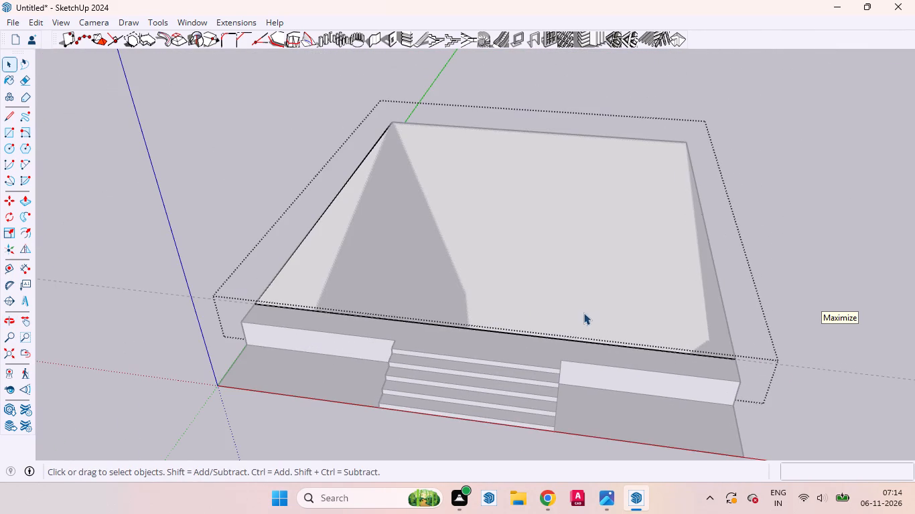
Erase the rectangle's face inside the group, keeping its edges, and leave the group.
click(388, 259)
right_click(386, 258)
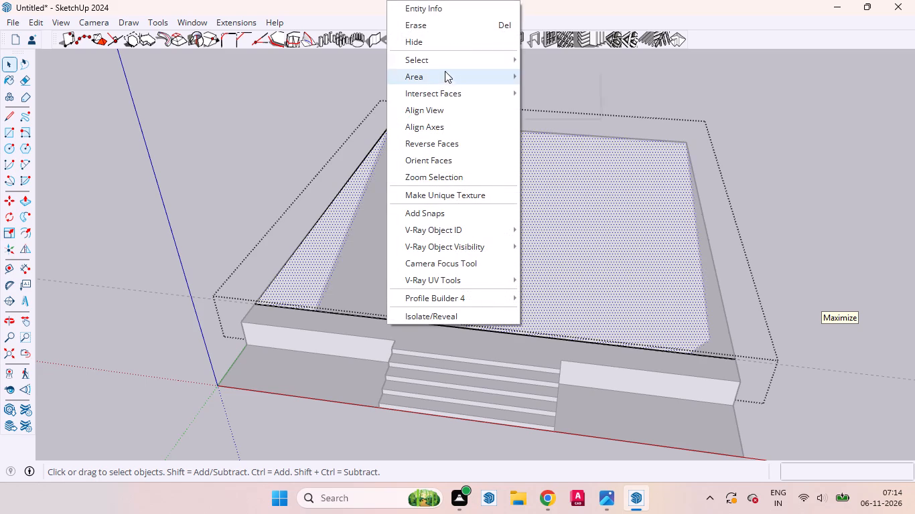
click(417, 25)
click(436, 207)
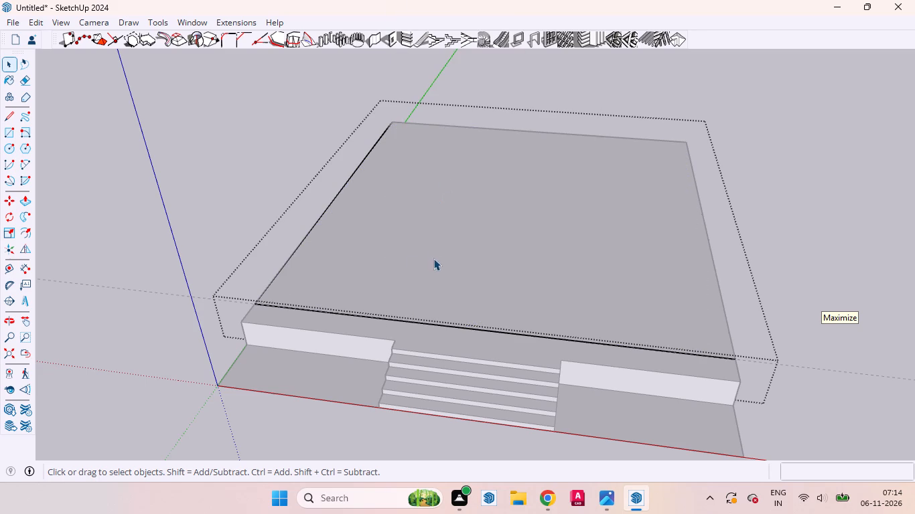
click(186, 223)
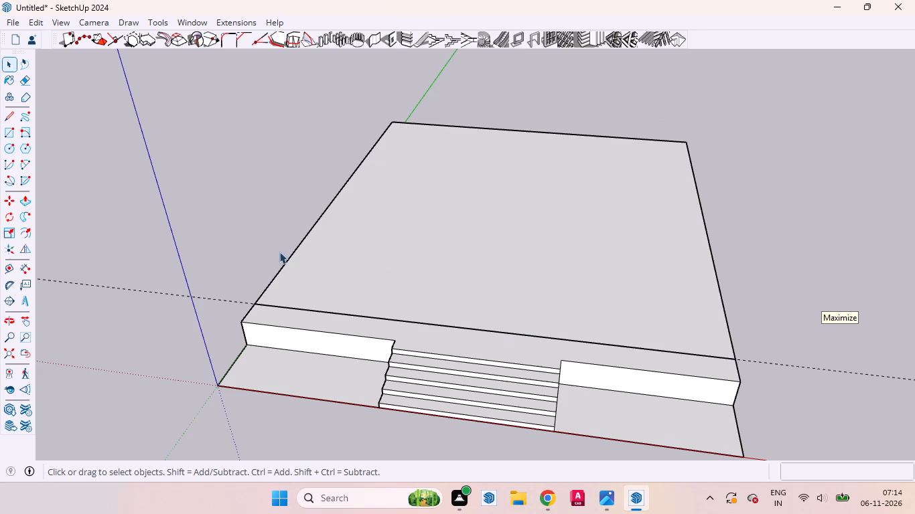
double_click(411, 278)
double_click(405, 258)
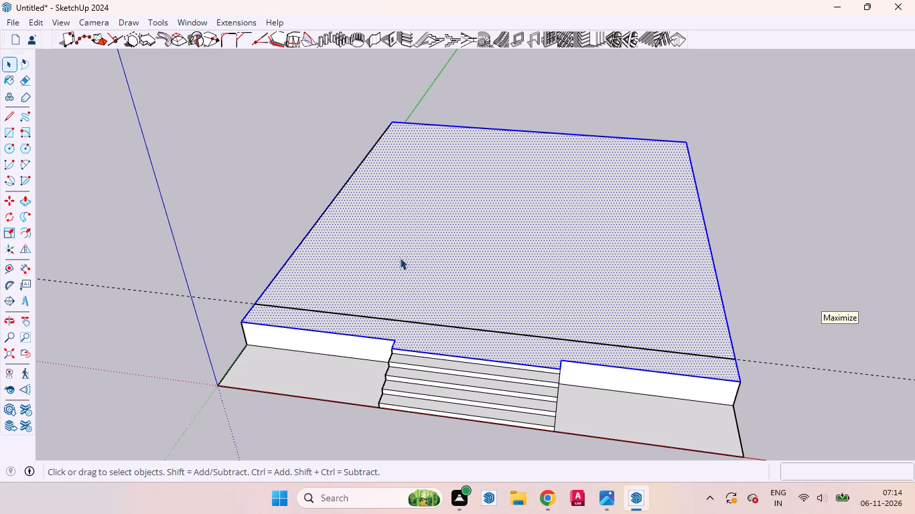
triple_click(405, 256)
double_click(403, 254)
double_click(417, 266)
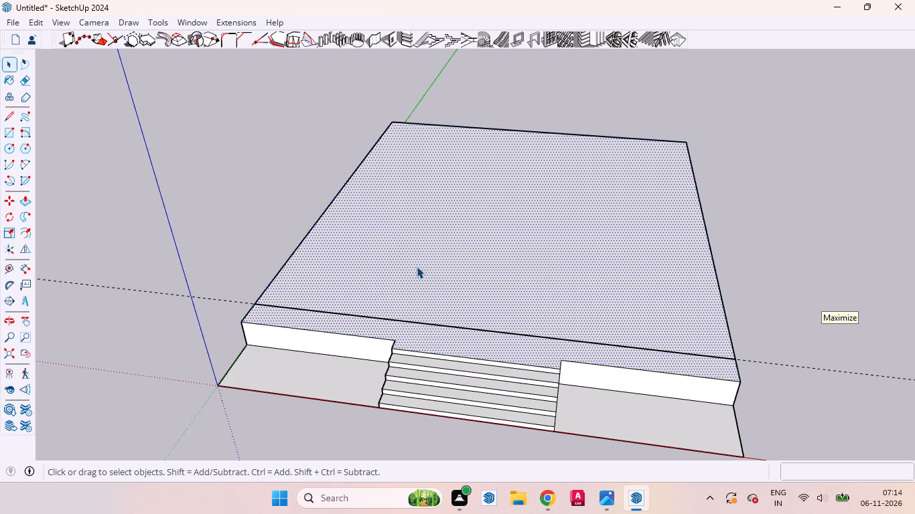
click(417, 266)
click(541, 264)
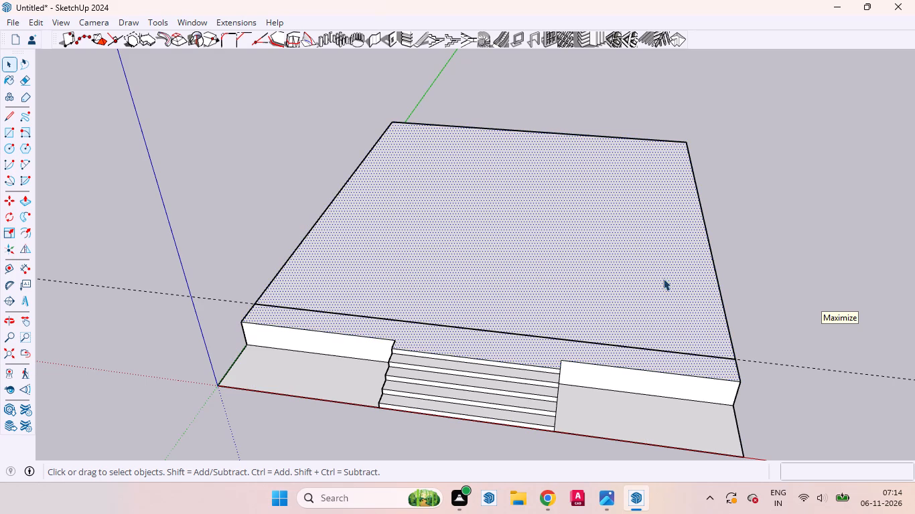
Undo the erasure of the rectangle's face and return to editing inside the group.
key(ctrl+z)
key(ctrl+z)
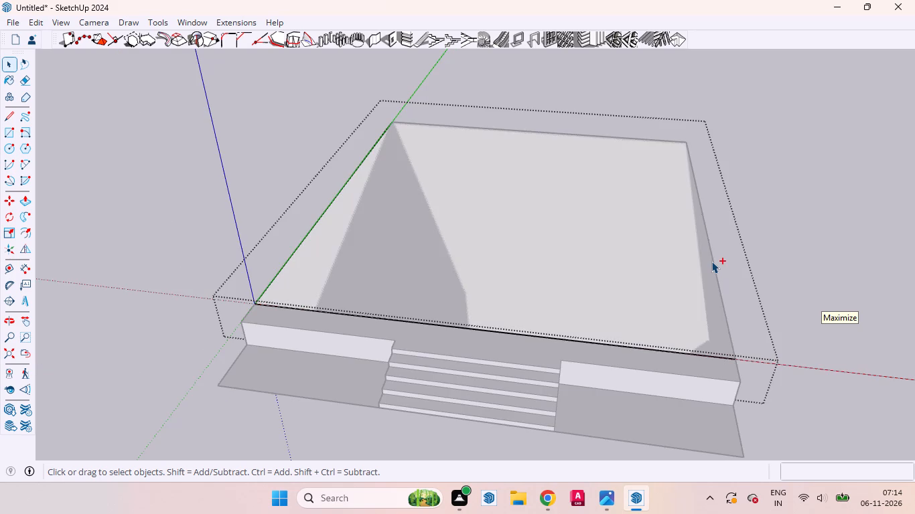
Undo the rectangle drawn on the slab top and leave the group.
key(ctrl+z)
click(818, 305)
In a new group, draw a 42' 6" by 40' rectangle from the guide's intersection with the slab's side edge to the opposite rear corner.
middle_drag(745, 311, 532, 335)
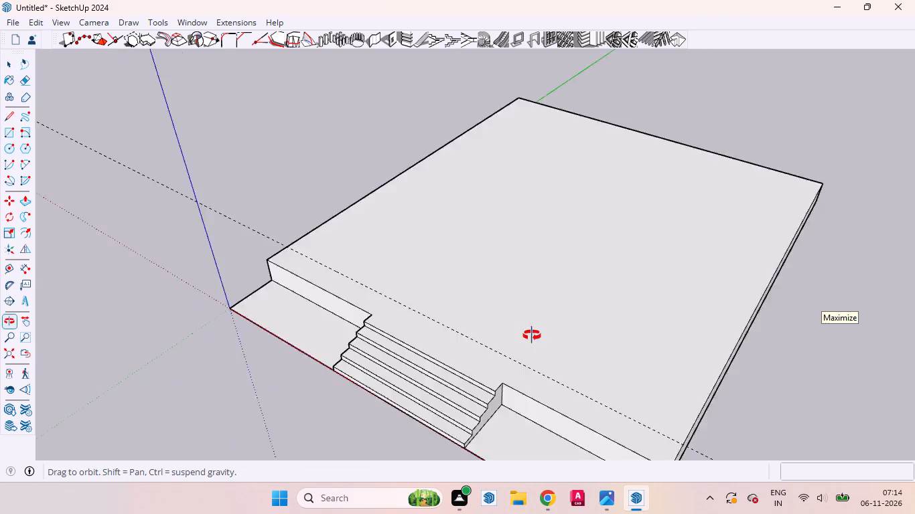
middle_drag(532, 335, 371, 335)
scroll(361, 329, down, 2)
scroll(320, 257, up, 2)
scroll(320, 254, down, 3)
right_click(202, 235)
click(228, 280)
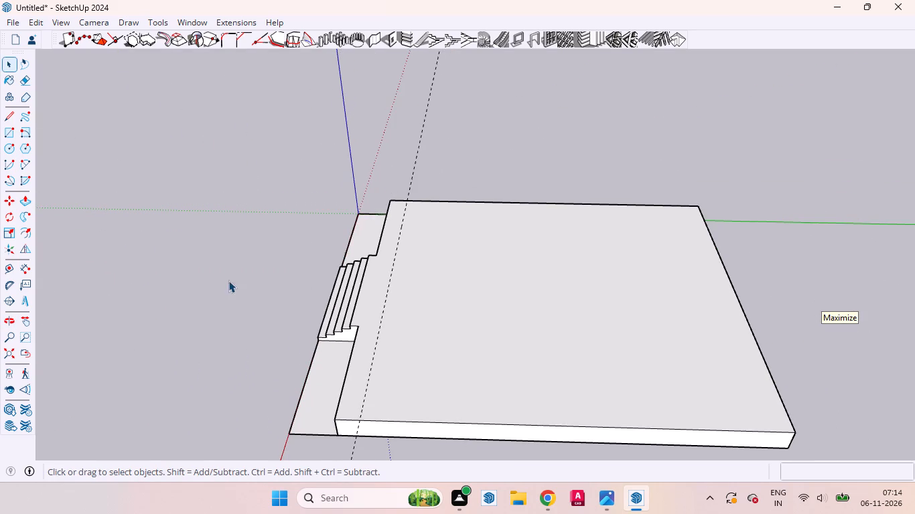
key(r)
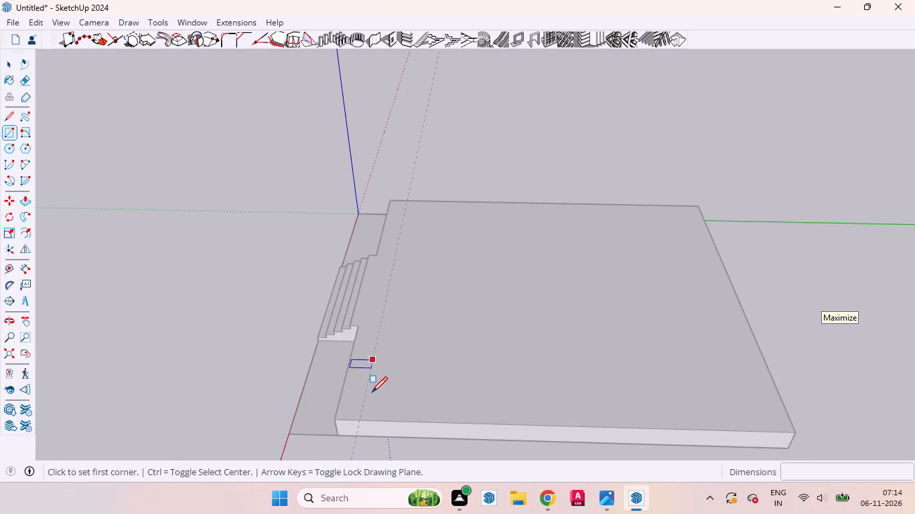
click(361, 420)
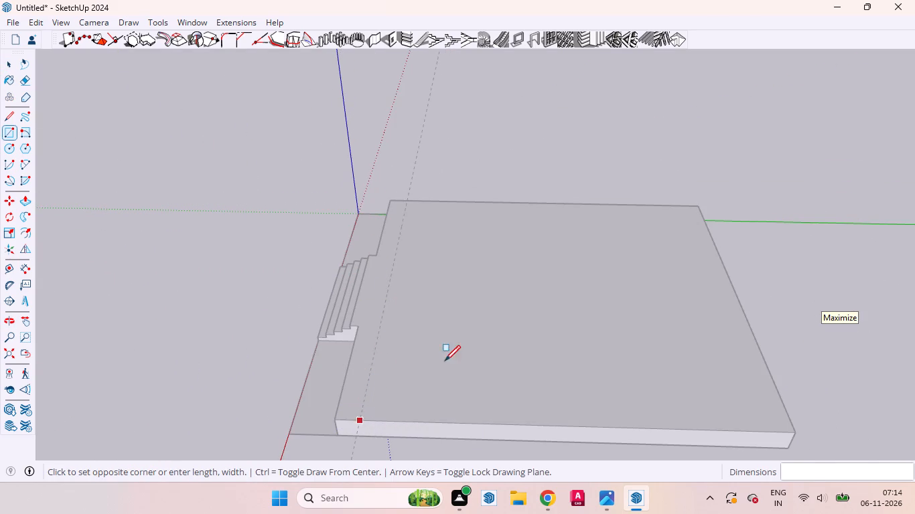
click(701, 206)
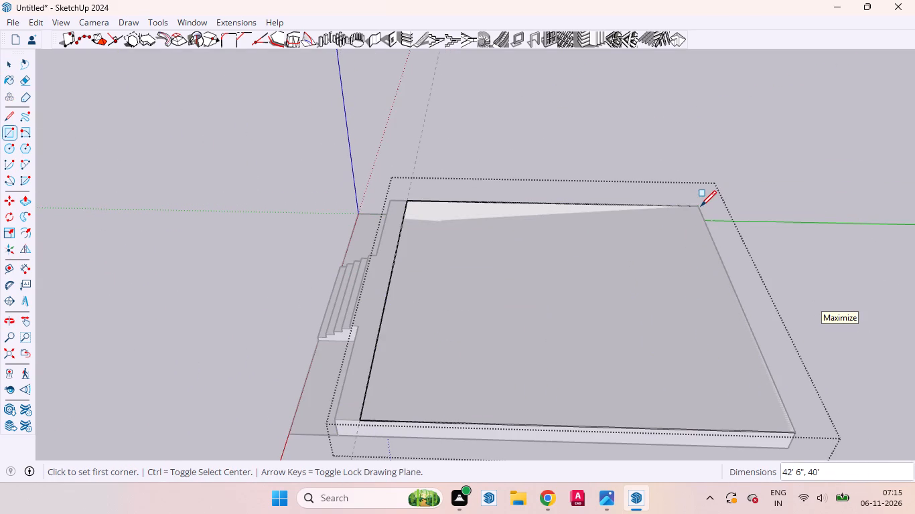
key(space)
Push/Pull the rectangle on the slab up 10' to form the ground-floor volume.
middle_drag(182, 330, 597, 252)
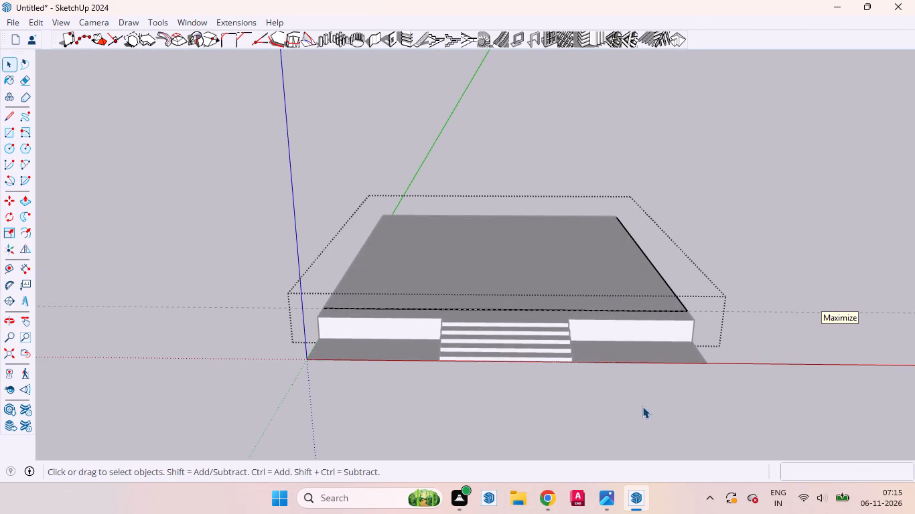
middle_drag(639, 406, 515, 424)
scroll(513, 423, up, 1)
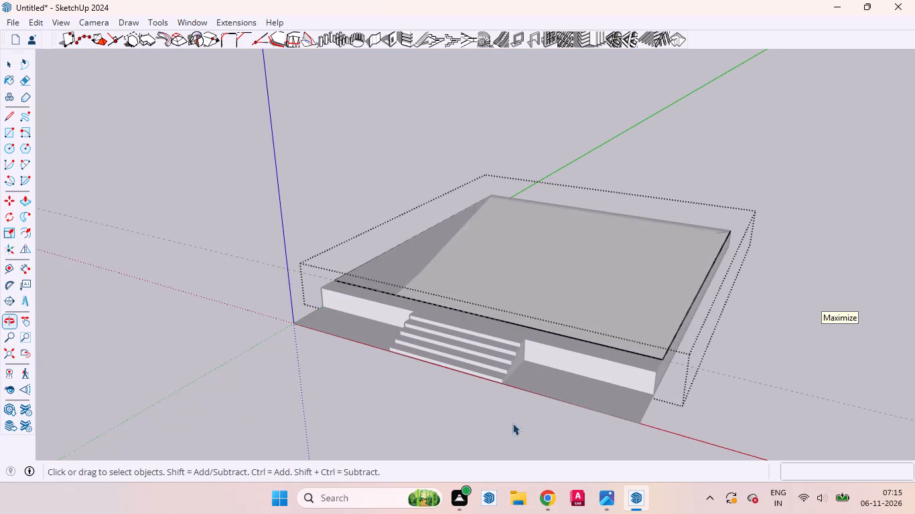
key(p)
drag(583, 298, 583, 298)
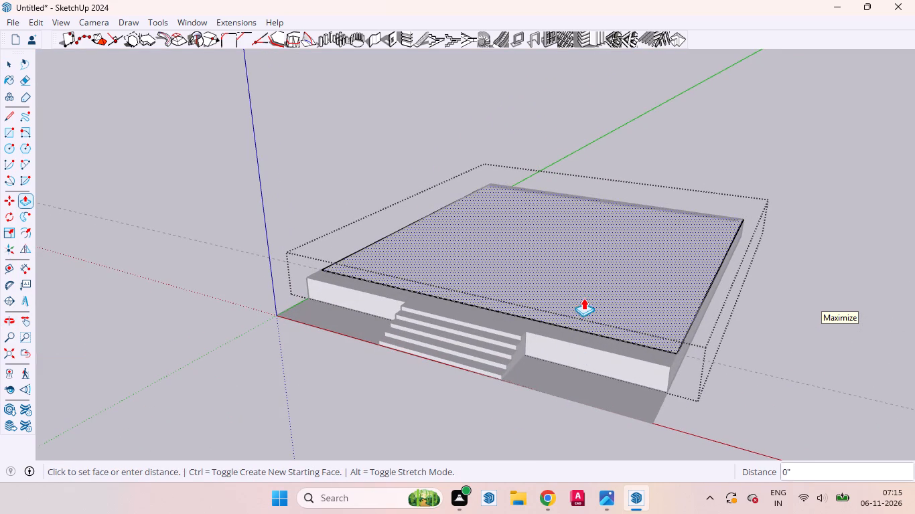
drag(583, 298, 583, 280)
text(10')
key(Return)
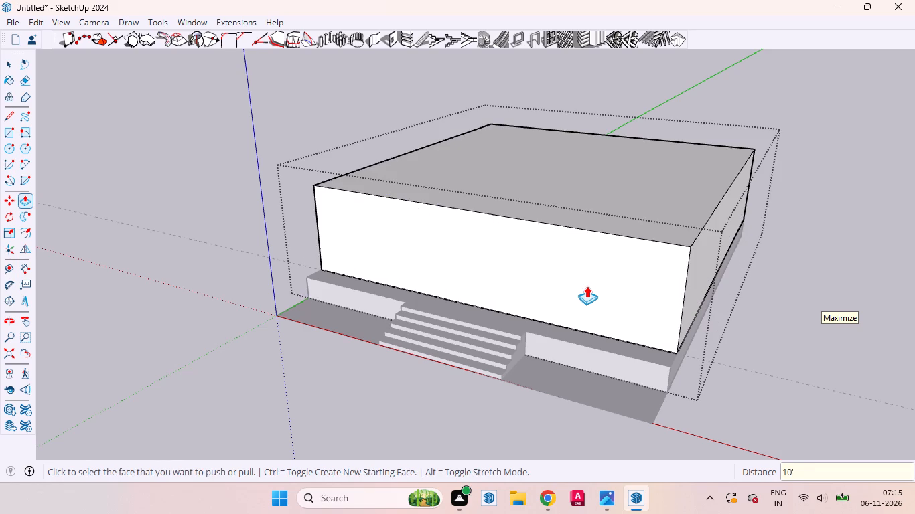
Push/Pull the volume's top face up 9" from a new starting face to form a floor slab band.
middle_drag(620, 254, 762, 172)
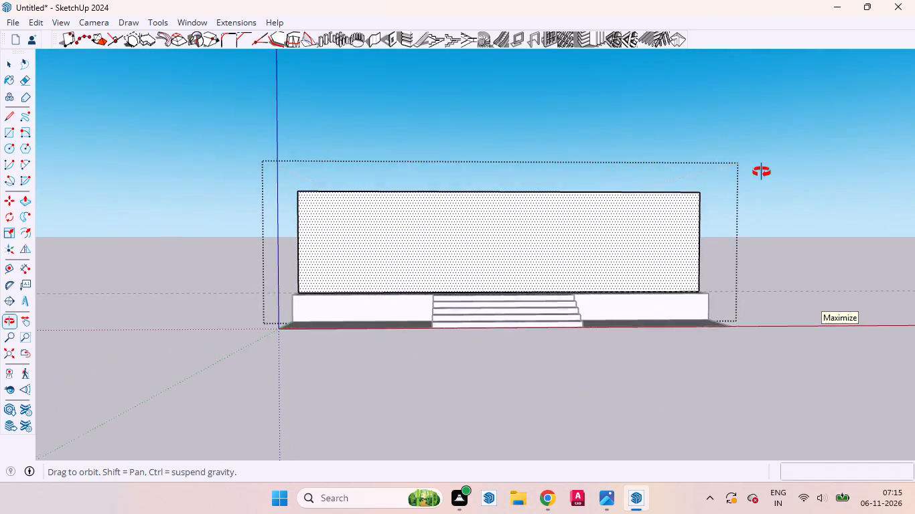
middle_drag(762, 172, 742, 180)
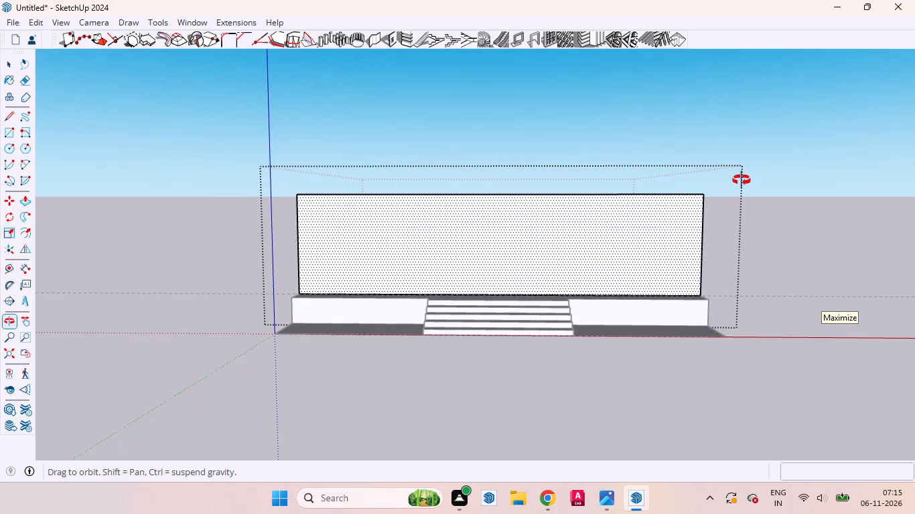
middle_drag(742, 180, 735, 187)
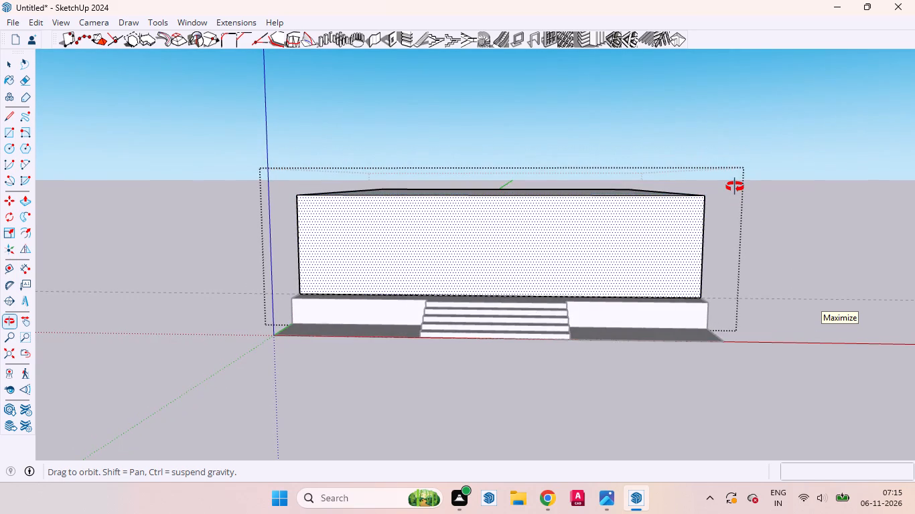
middle_drag(735, 187, 494, 265)
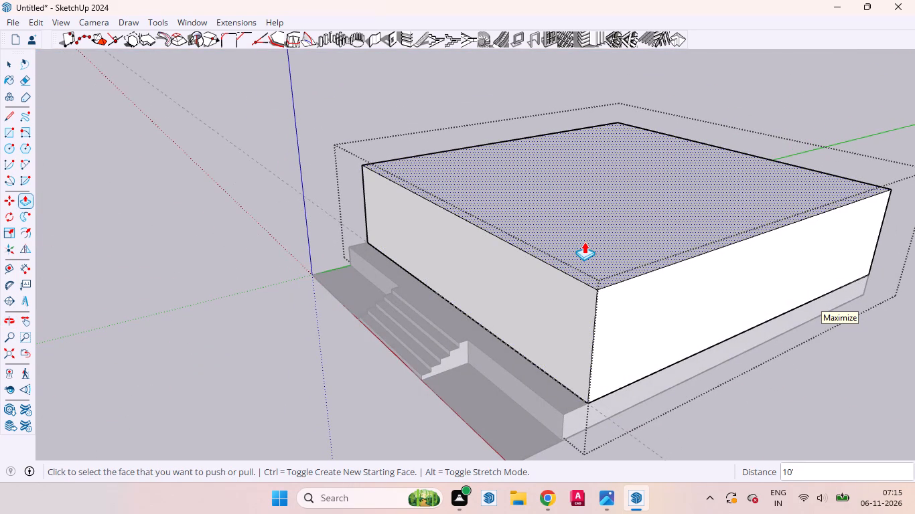
drag(584, 242, 584, 241)
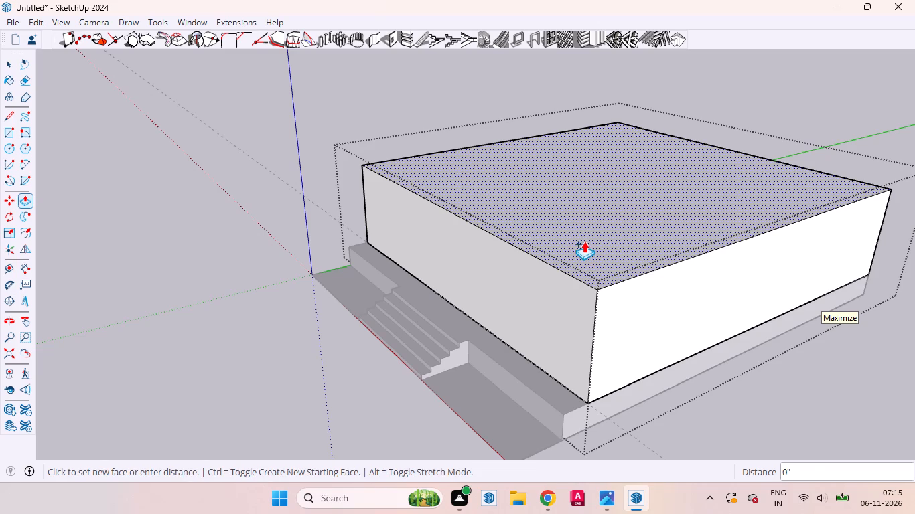
drag(584, 241, 584, 223)
key(9)
key(Return)
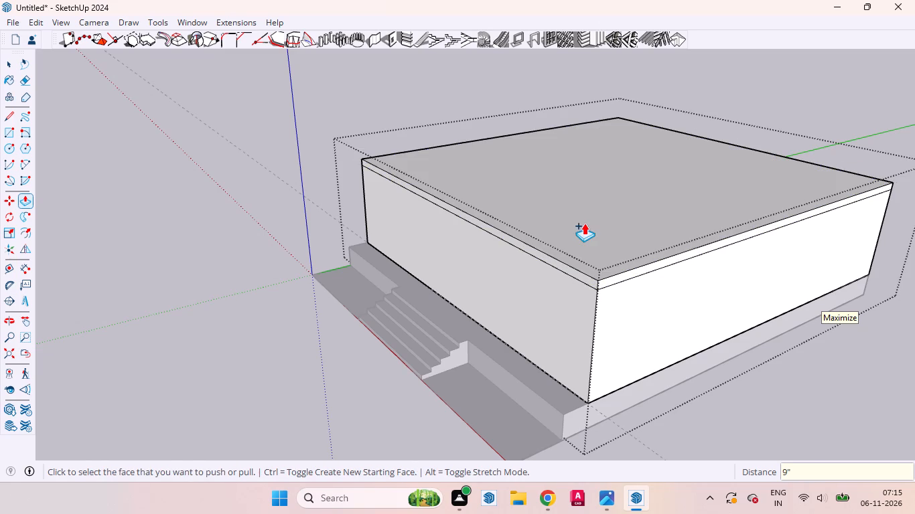
Push/Pull the top face up another 10' from a new starting face to form the upper storey.
drag(595, 238, 596, 226)
text(10')
key(Return)
Push/Pull the top face of the upper storey up 30" from a new starting face to form the parapet band.
middle_drag(546, 264, 760, 203)
scroll(760, 202, up, 1)
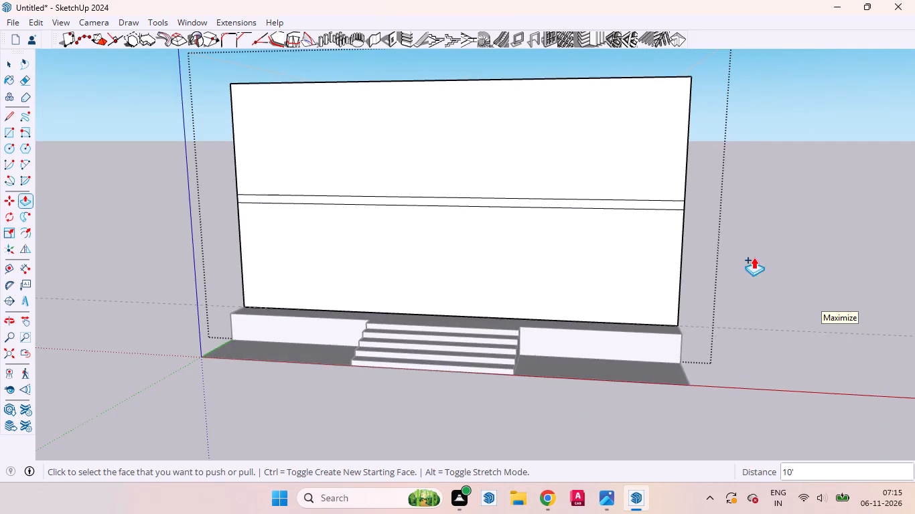
scroll(754, 305, down, 3)
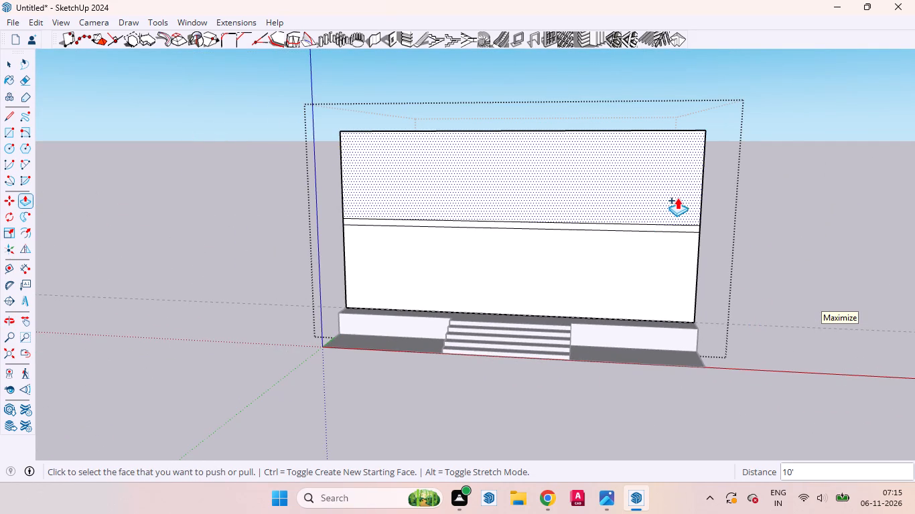
middle_drag(663, 213, 348, 338)
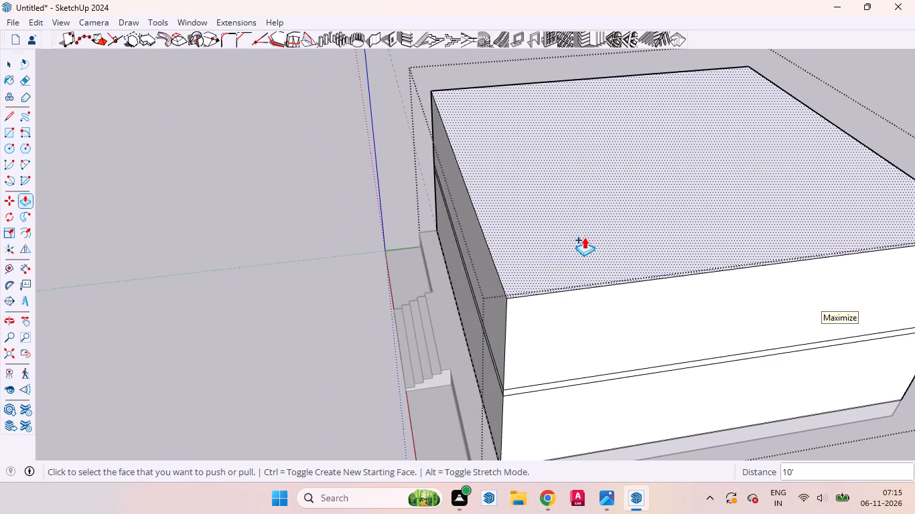
drag(584, 237, 591, 215)
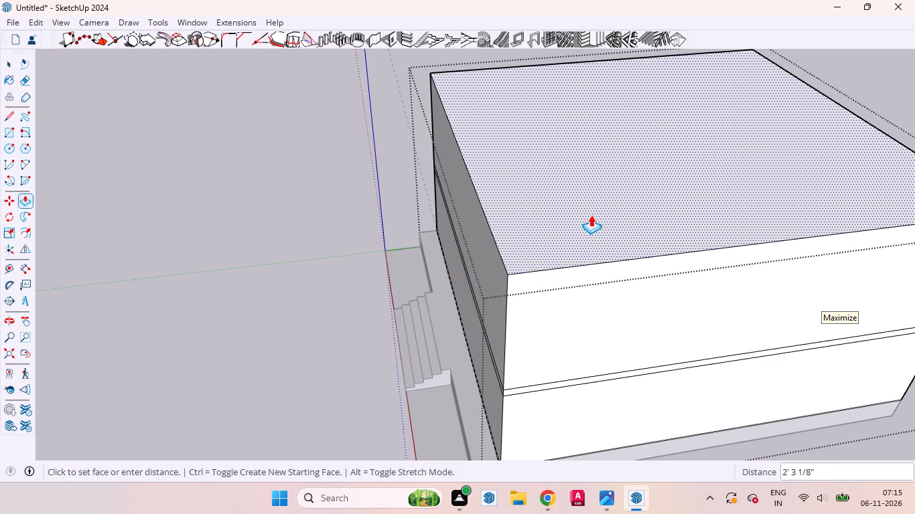
drag(591, 215, 592, 207)
text(30)
key(Return)
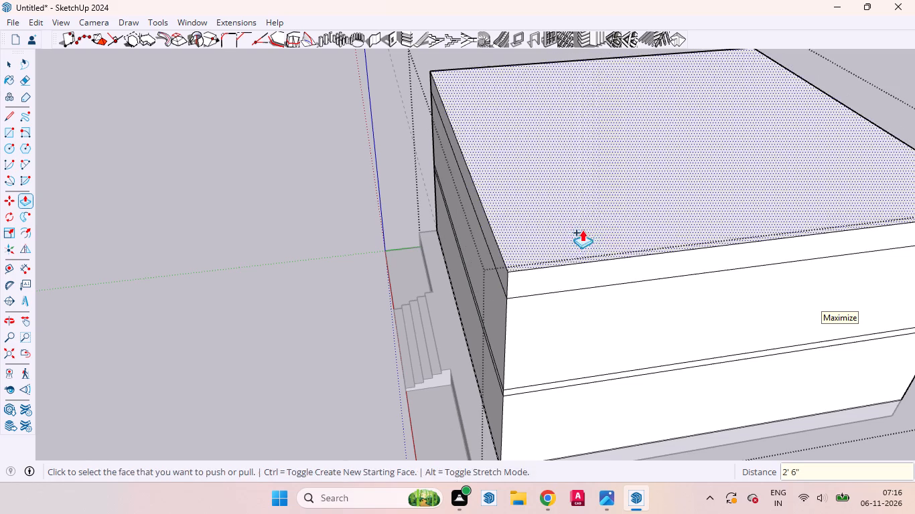
key(space)
Check the front faces of the stacked storeys, leave the group, and examine the facade's base around the entrance steps.
middle_drag(465, 300, 863, 254)
scroll(857, 242, up, 1)
click(630, 178)
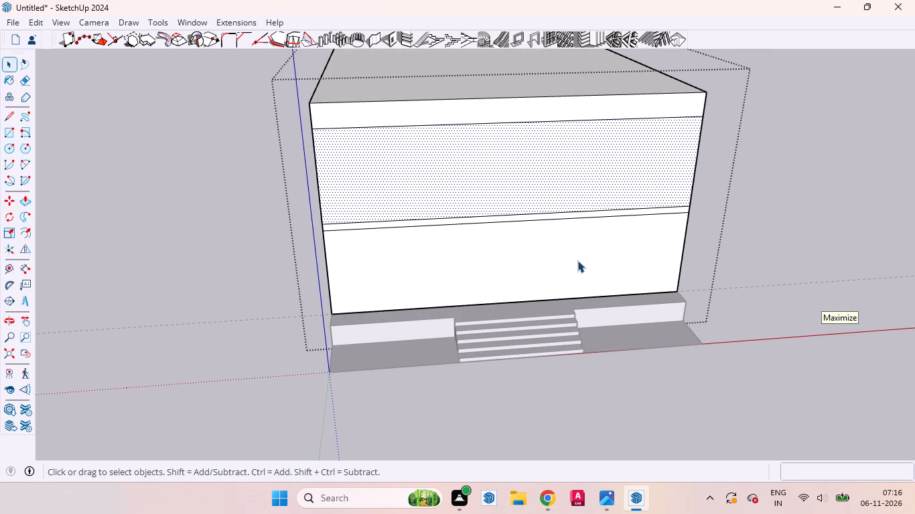
click(577, 261)
middle_drag(506, 294, 494, 216)
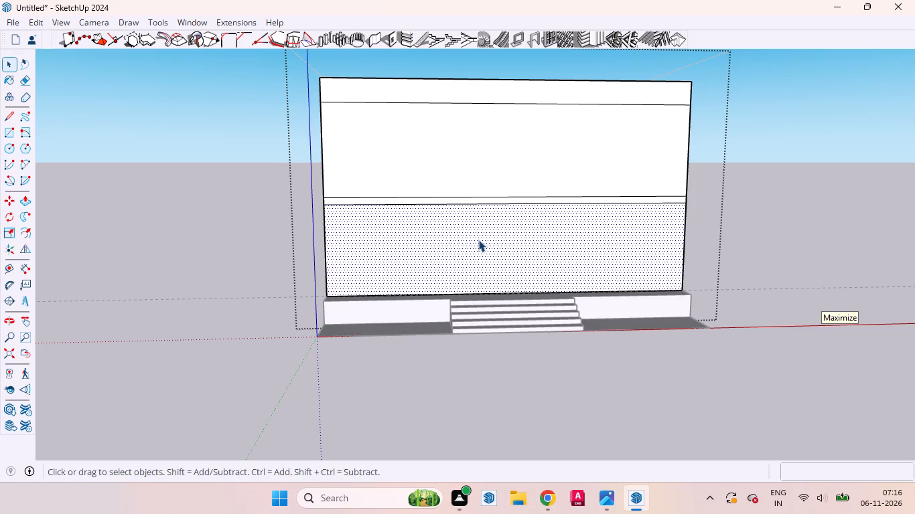
click(401, 378)
scroll(434, 264, up, 3)
scroll(434, 264, down, 1)
scroll(434, 264, up, 1)
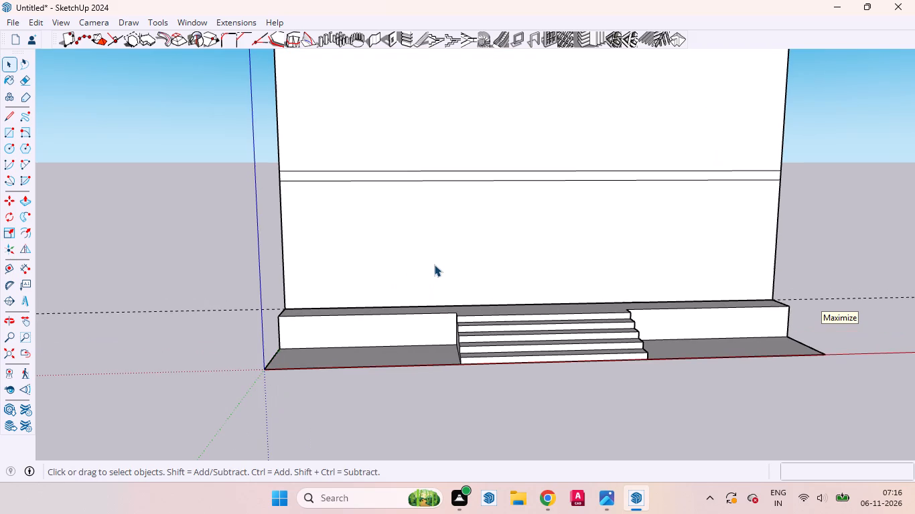
scroll(432, 268, down, 1)
scroll(432, 268, up, 1)
scroll(432, 268, down, 2)
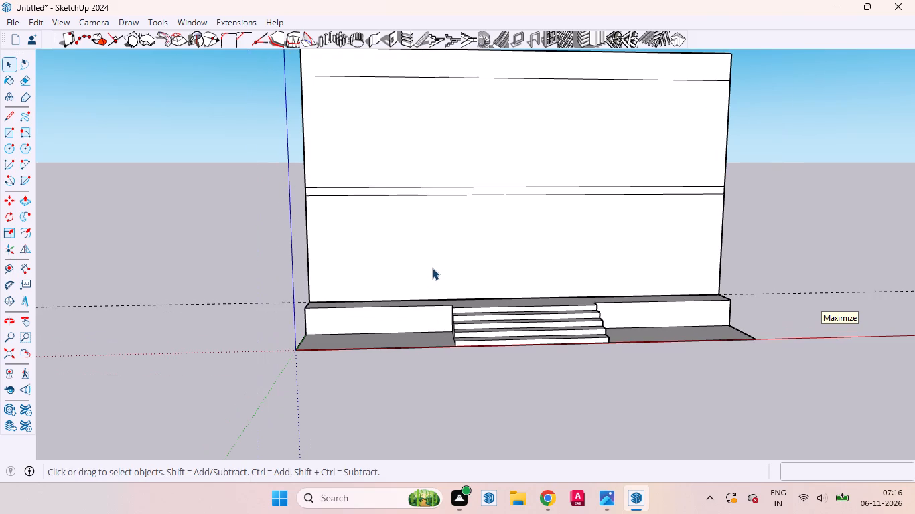
scroll(432, 268, up, 3)
middle_drag(432, 268, 423, 314)
scroll(423, 314, up, 1)
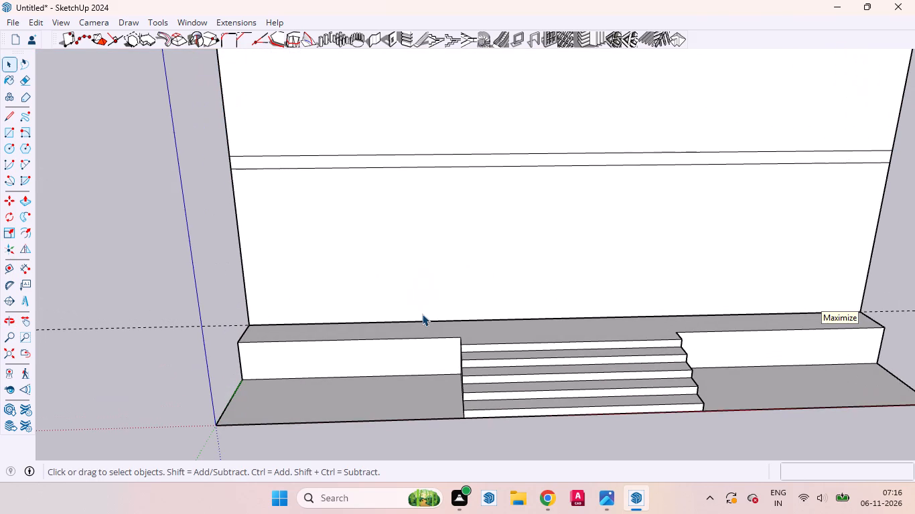
scroll(420, 310, down, 2)
middle_drag(448, 327, 397, 341)
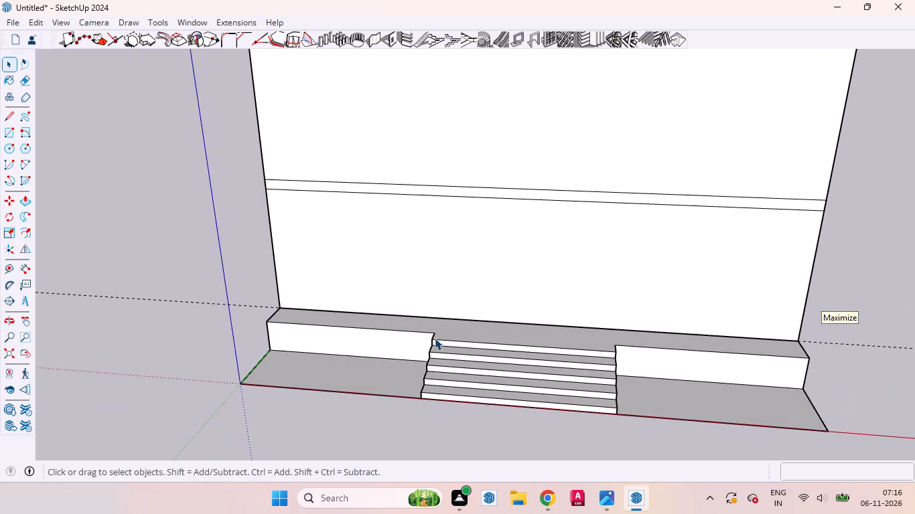
scroll(437, 337, up, 7)
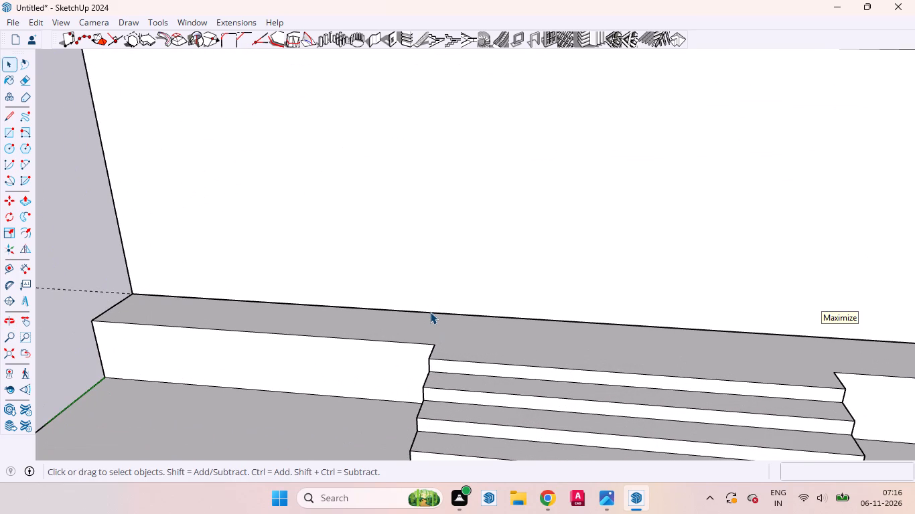
Open the building group and divide the front wall's bottom edge into 3 equal segments.
click(430, 312)
right_click(430, 313)
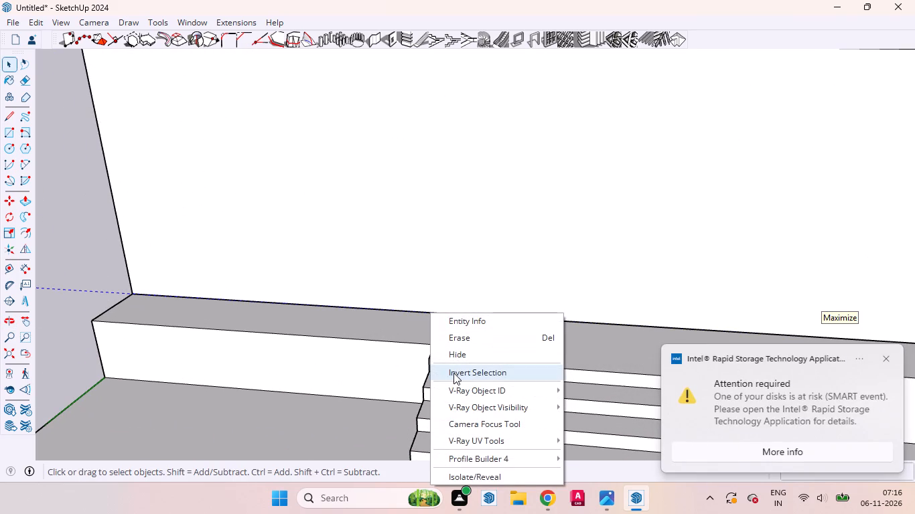
double_click(418, 312)
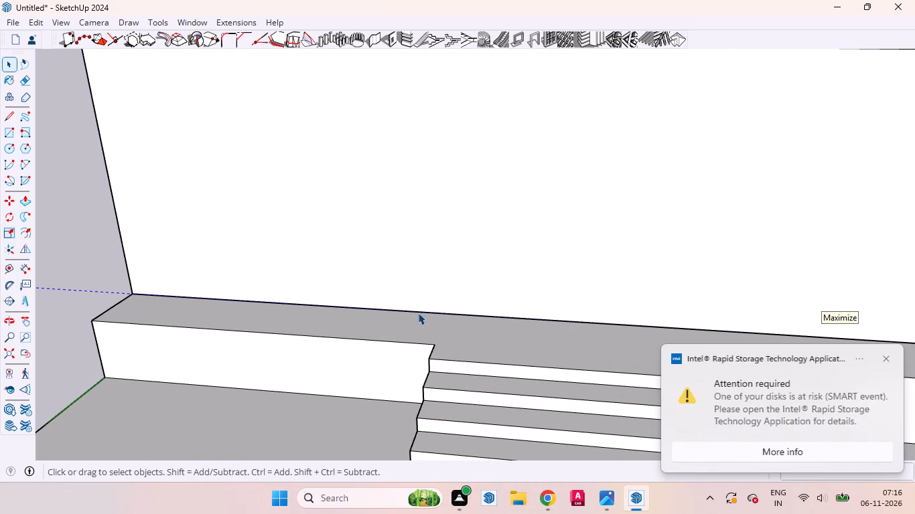
double_click(417, 313)
click(417, 313)
double_click(411, 257)
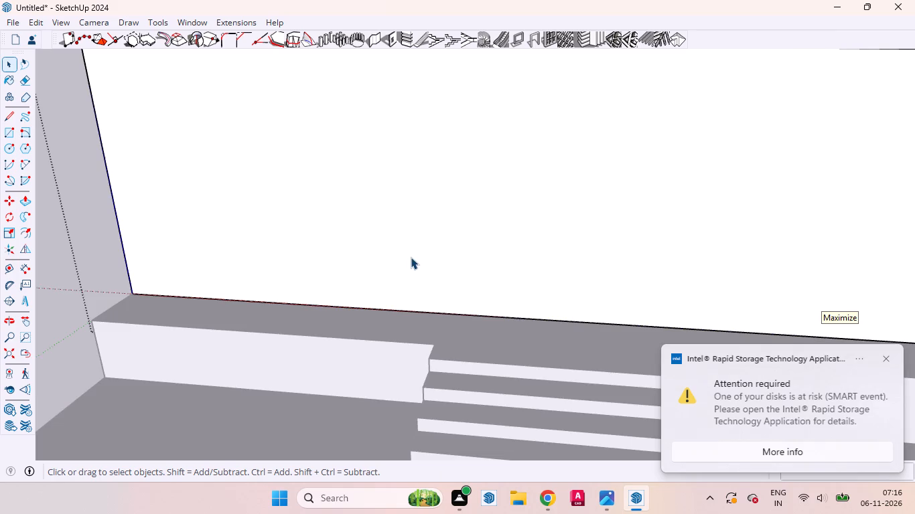
click(400, 311)
right_click(400, 311)
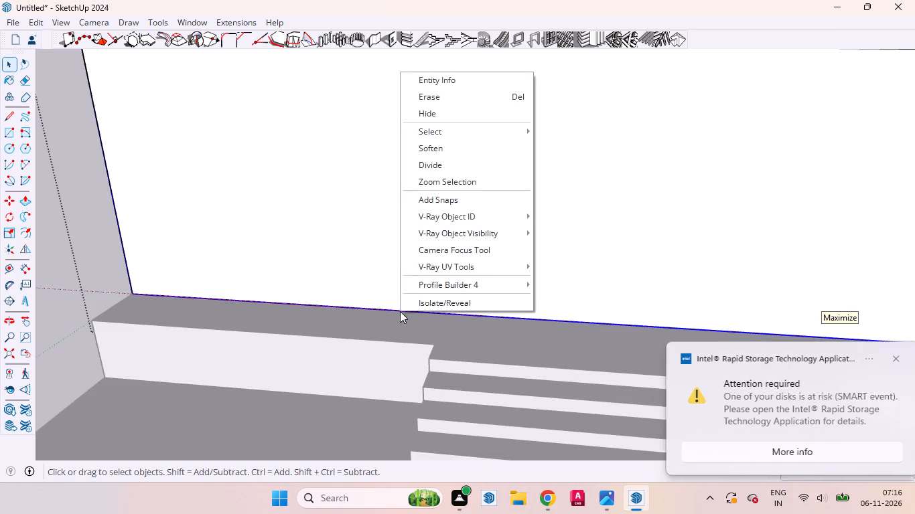
click(442, 163)
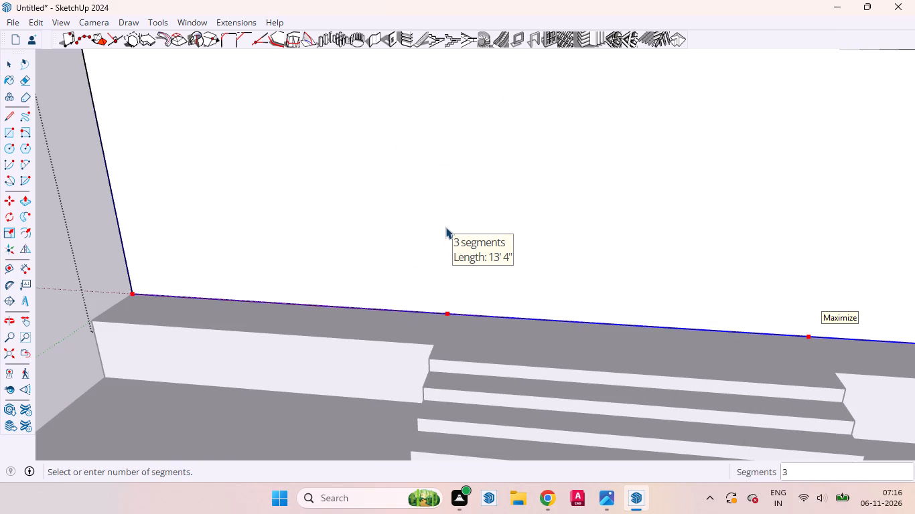
click(445, 227)
Draw a 10' 9" vertical line from the front wall's first bottom division point to the upper edge of the floor band.
key(l)
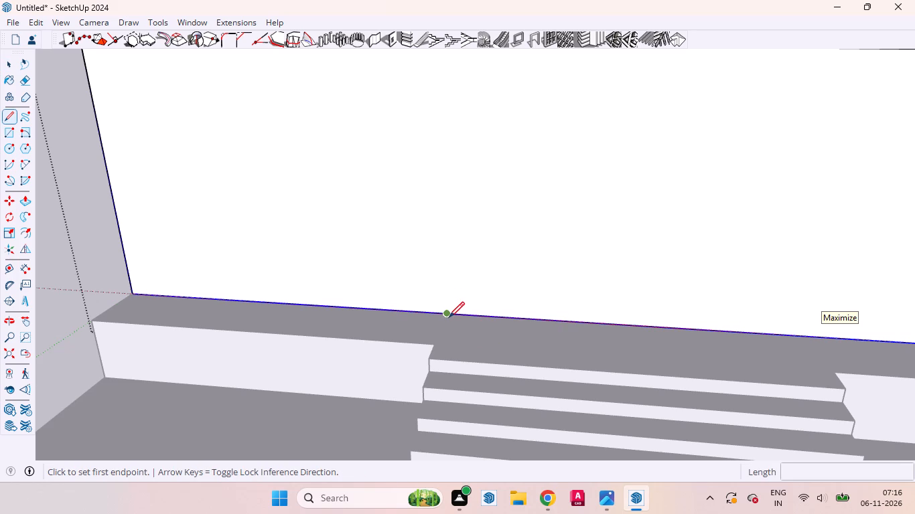
click(449, 317)
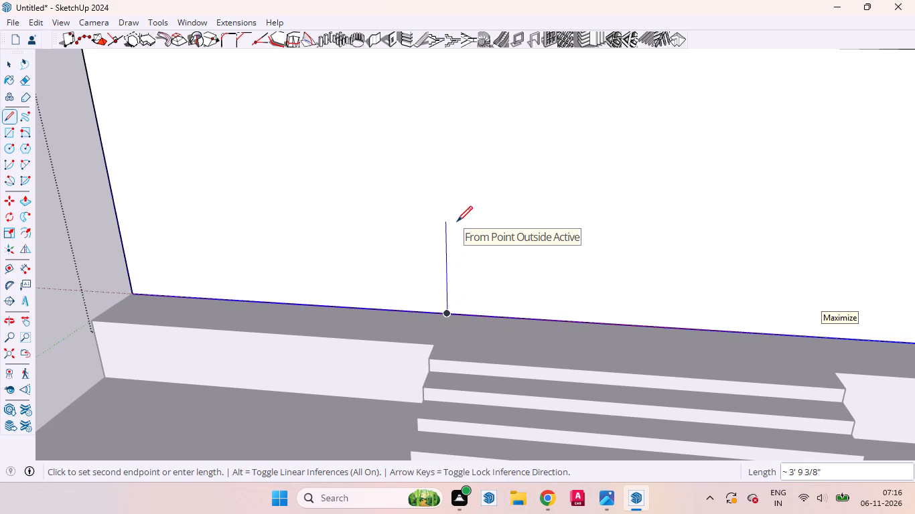
scroll(457, 222, down, 4)
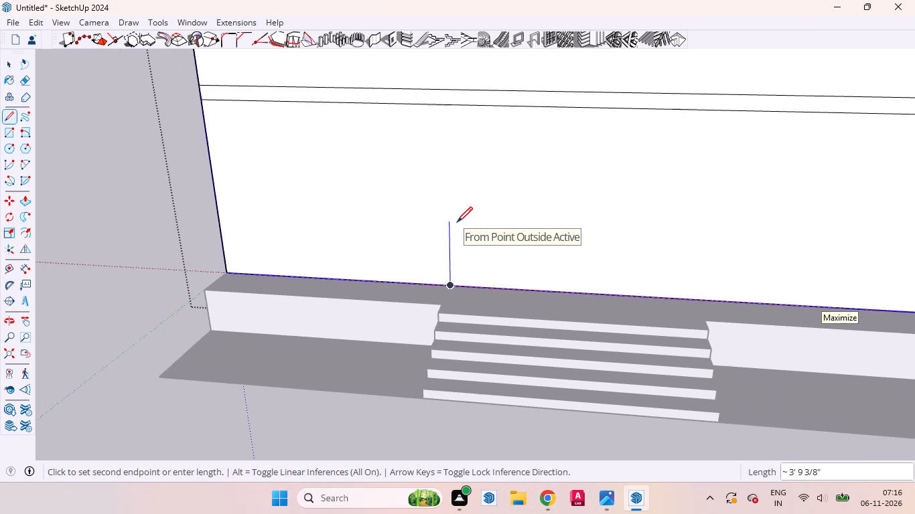
scroll(457, 222, down, 1)
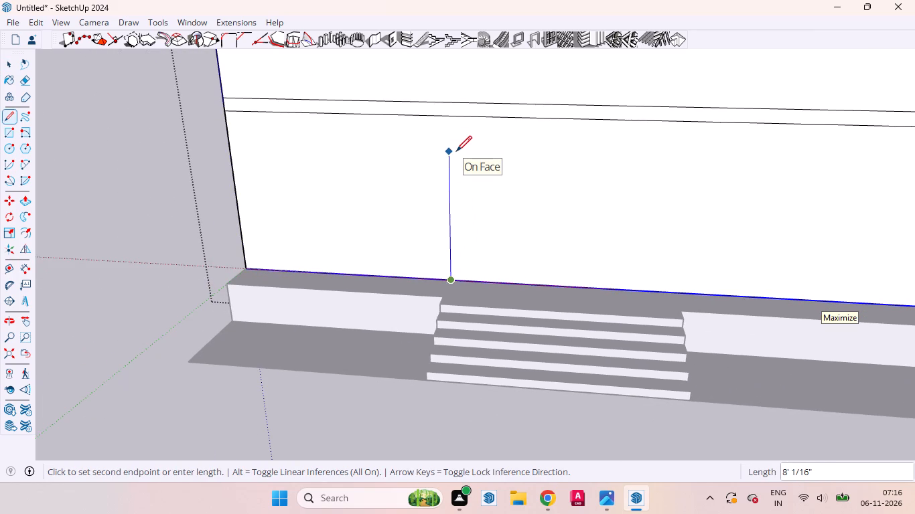
click(446, 103)
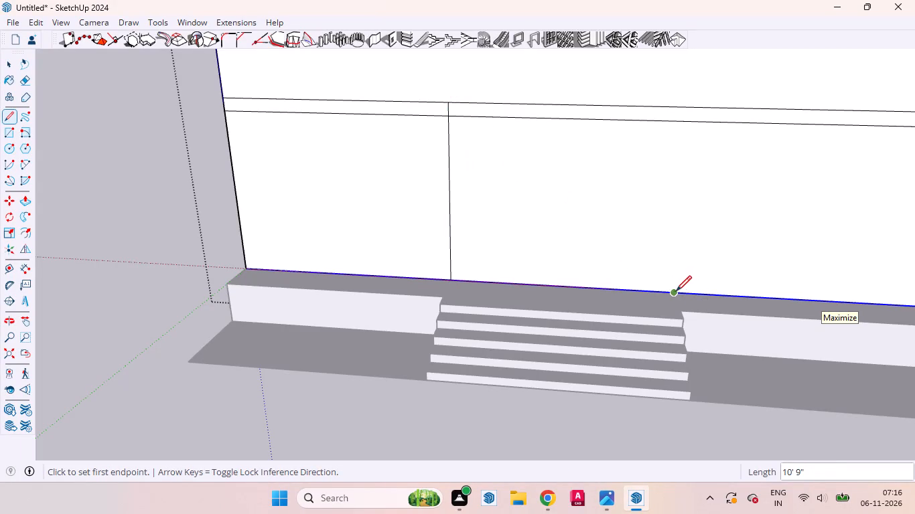
Draw a second 10' 9" vertical line from the other bottom division point to the floor band's upper edge, then check the bay faces.
scroll(673, 291, down, 2)
scroll(673, 291, up, 1)
scroll(673, 291, down, 5)
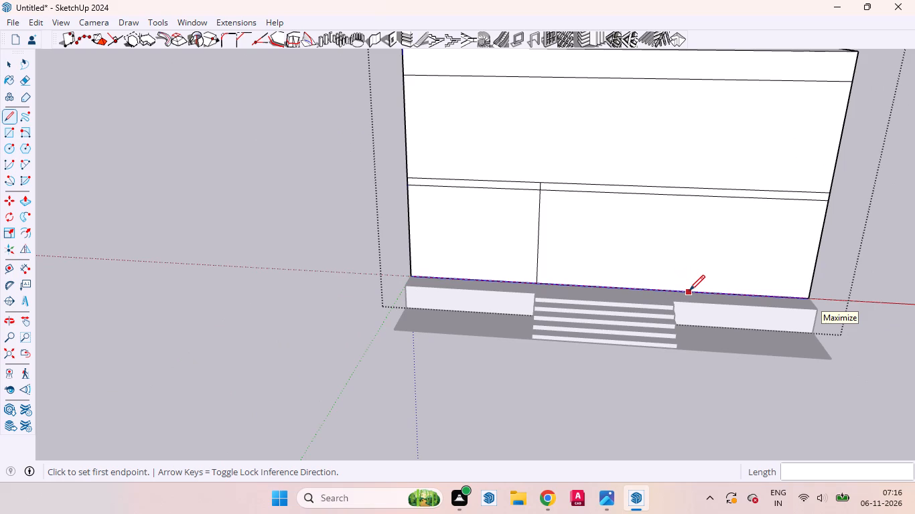
click(689, 290)
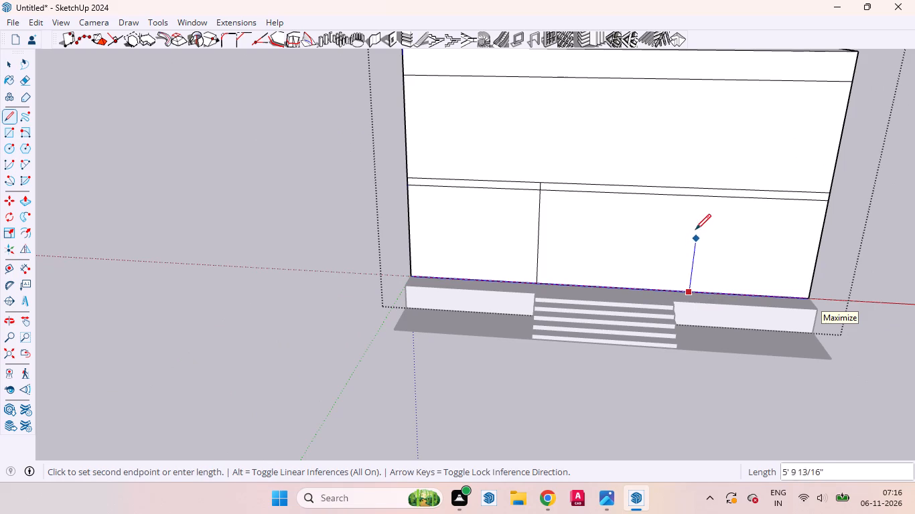
click(702, 189)
key(space)
click(624, 232)
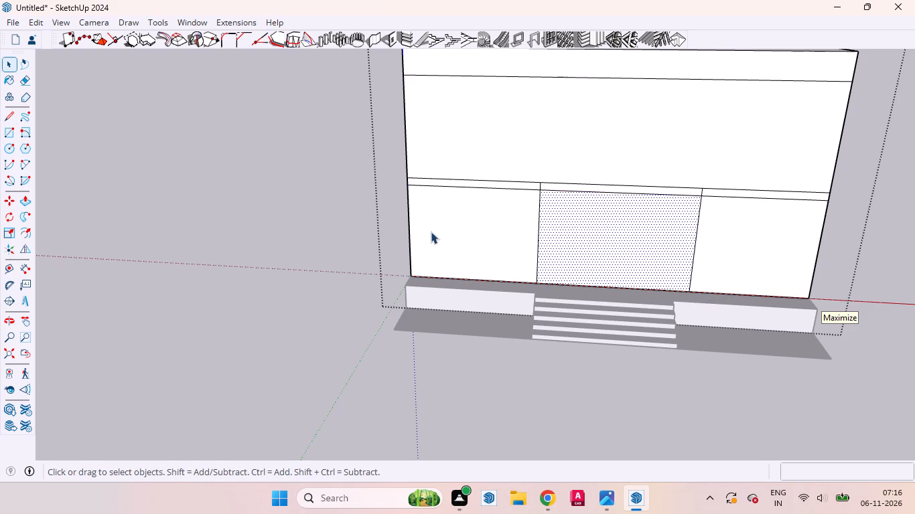
click(505, 212)
Draw a 10' vertical line near the middle of the upper storey's front, from the floor band up to the parapet band.
middle_drag(519, 253, 529, 208)
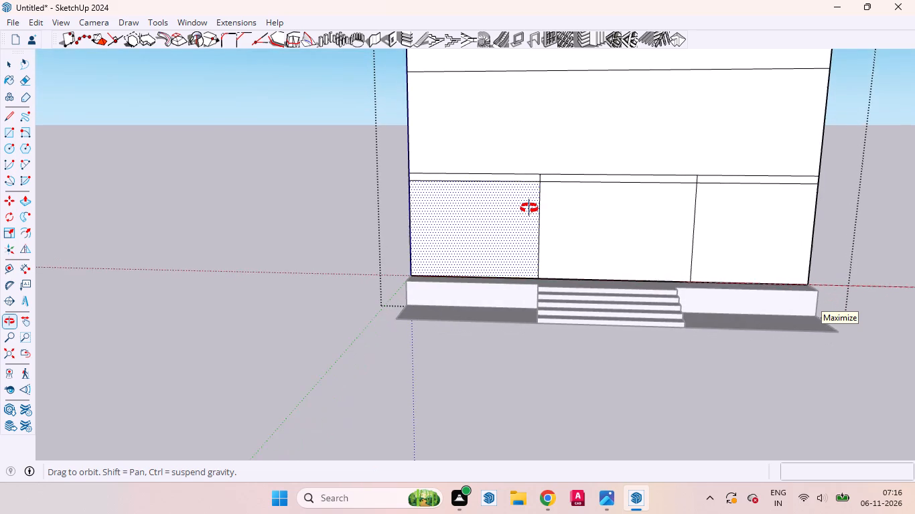
middle_drag(529, 208, 529, 208)
scroll(541, 312, down, 4)
scroll(541, 335, up, 1)
scroll(541, 337, down, 2)
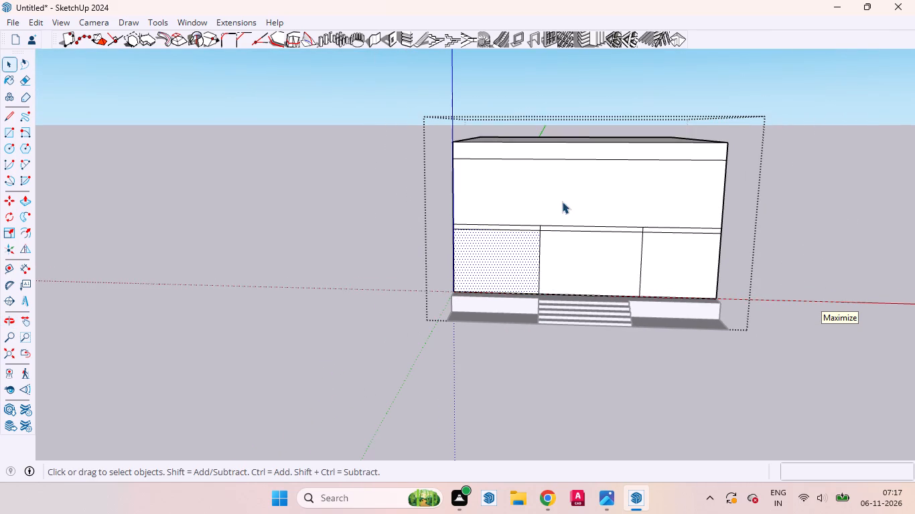
scroll(595, 185, up, 3)
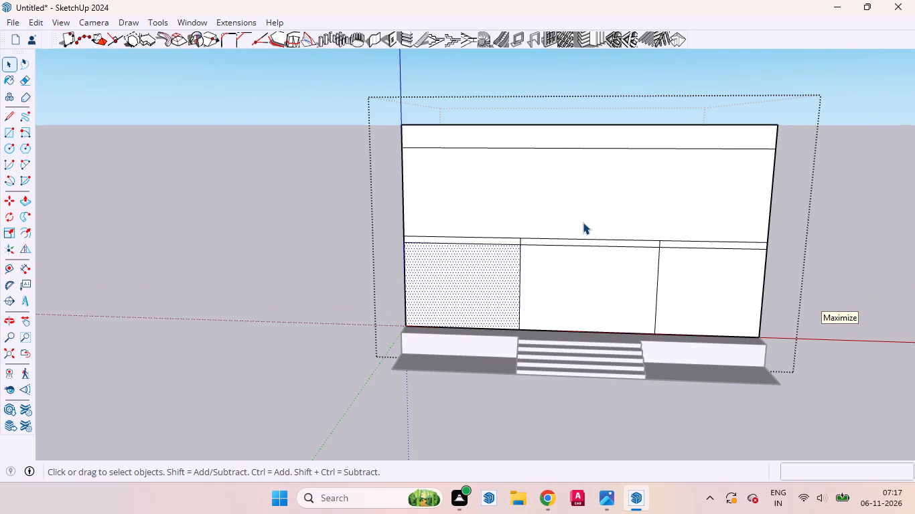
key(l)
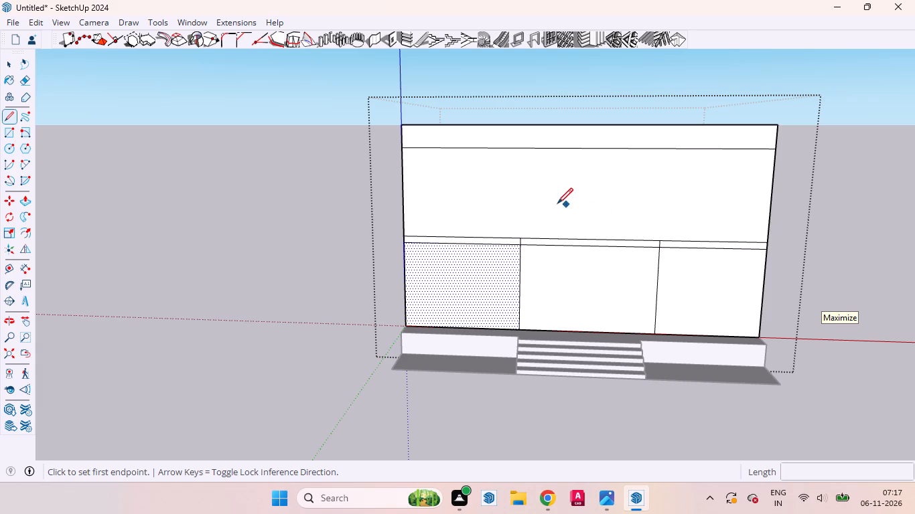
click(570, 237)
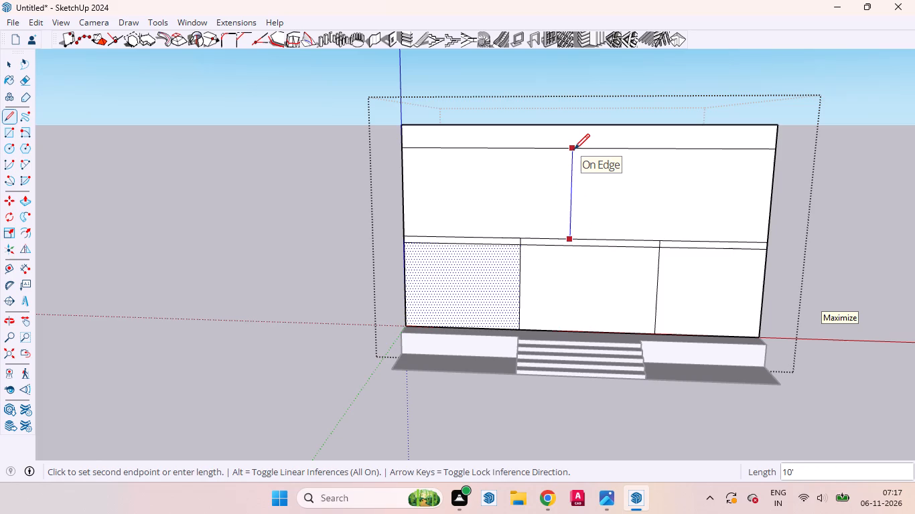
click(574, 149)
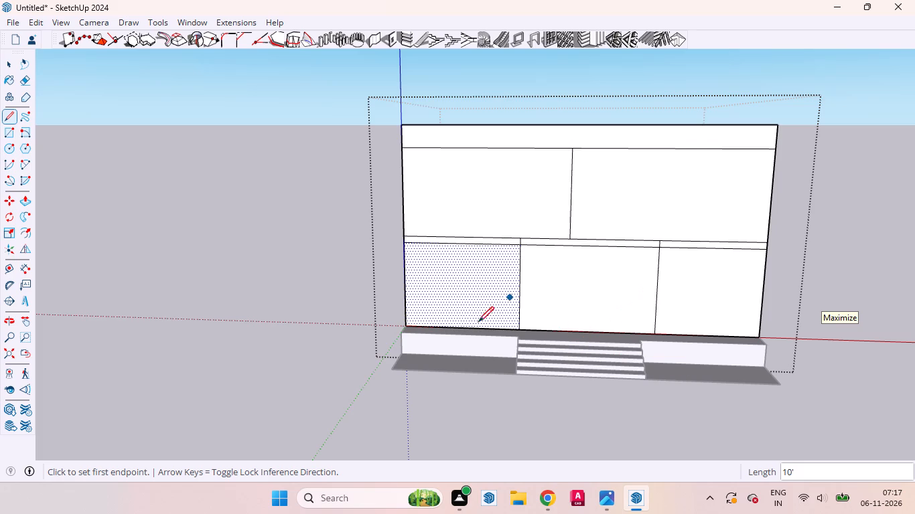
key(space)
click(532, 218)
click(623, 209)
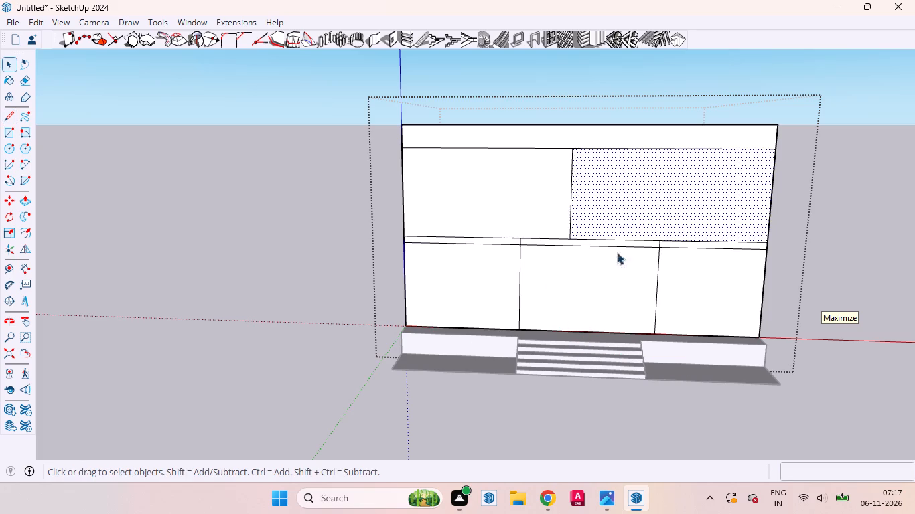
click(602, 274)
click(689, 279)
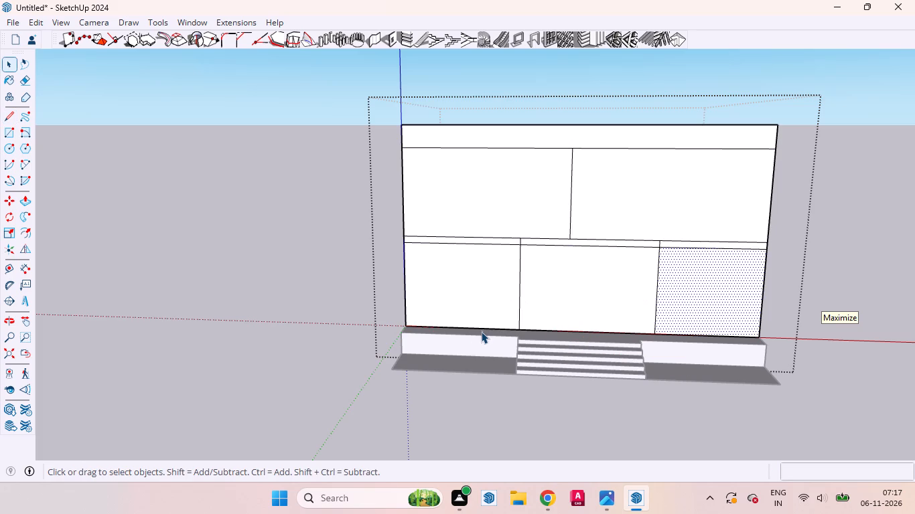
Examine the divided front facade from several angles and check the parapet band's front face.
middle_drag(485, 329, 490, 398)
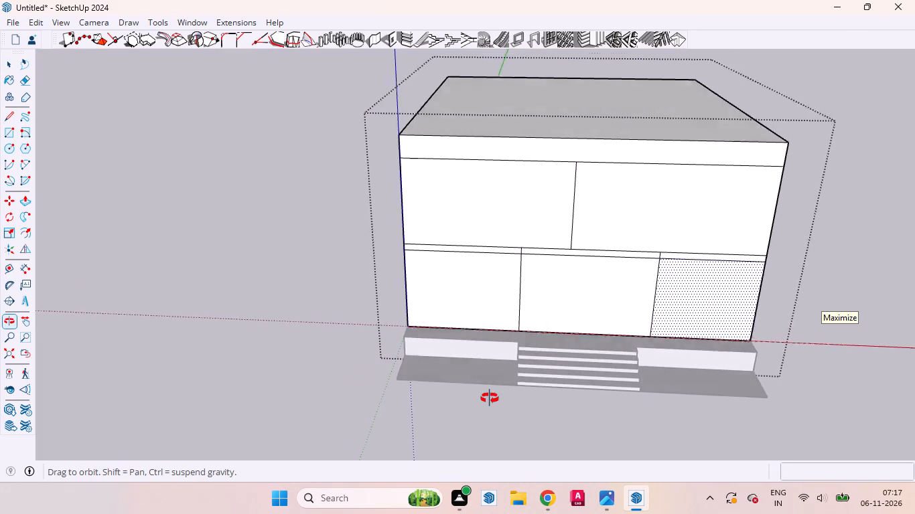
middle_drag(490, 398, 490, 408)
scroll(488, 404, up, 1)
scroll(464, 331, up, 5)
scroll(439, 318, down, 4)
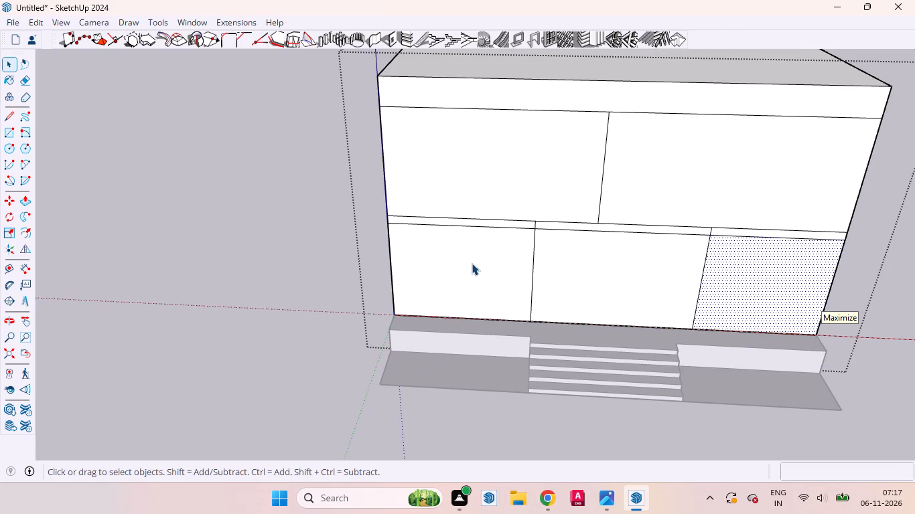
middle_drag(464, 256, 484, 201)
scroll(438, 203, up, 1)
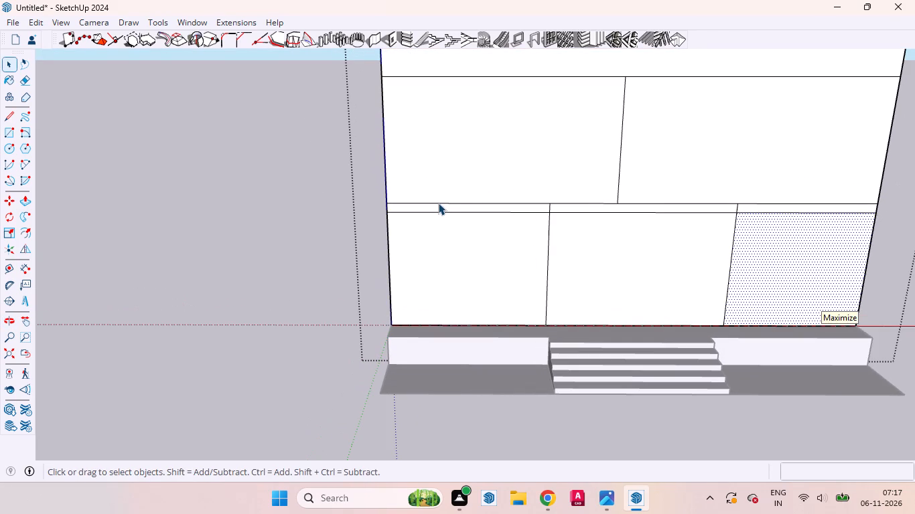
scroll(430, 230, down, 2)
scroll(442, 173, down, 1)
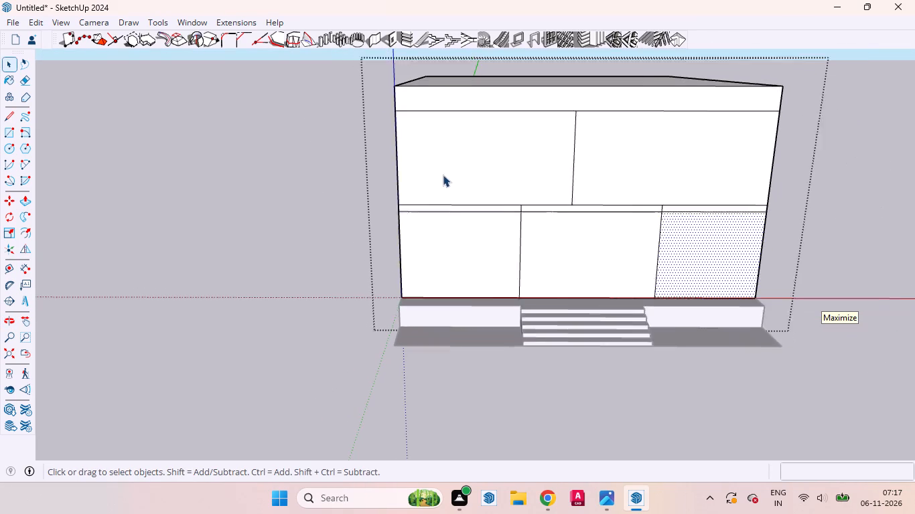
scroll(443, 175, down, 1)
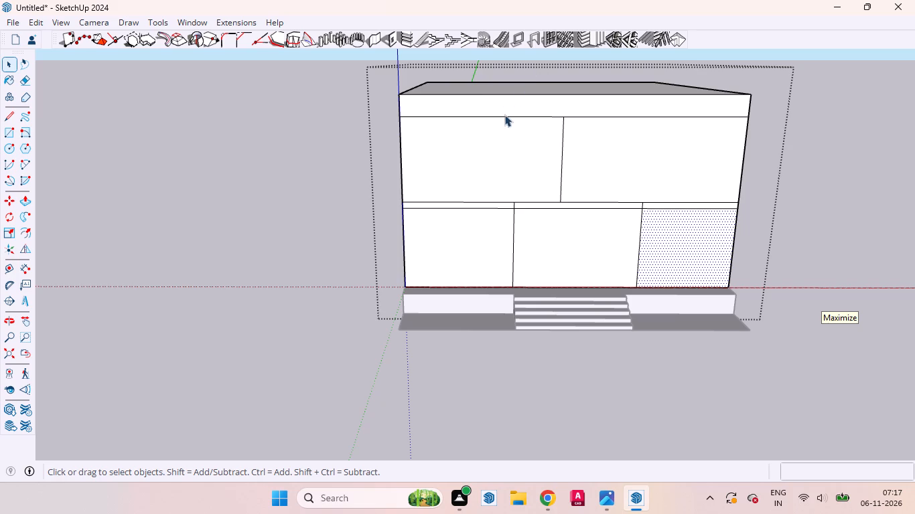
click(502, 104)
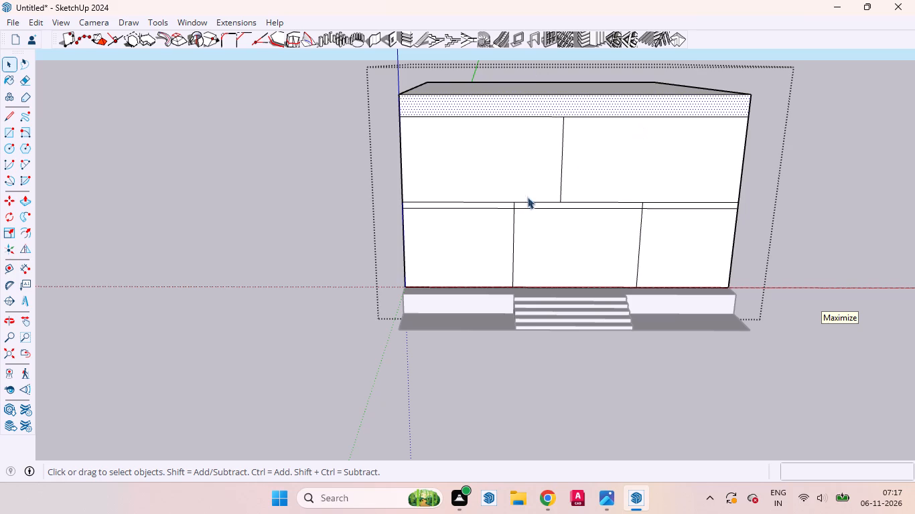
Extend the upper storey's dividing line 2' 6" up through the parapet band to the roof edge.
scroll(516, 205, down, 2)
scroll(537, 126, up, 5)
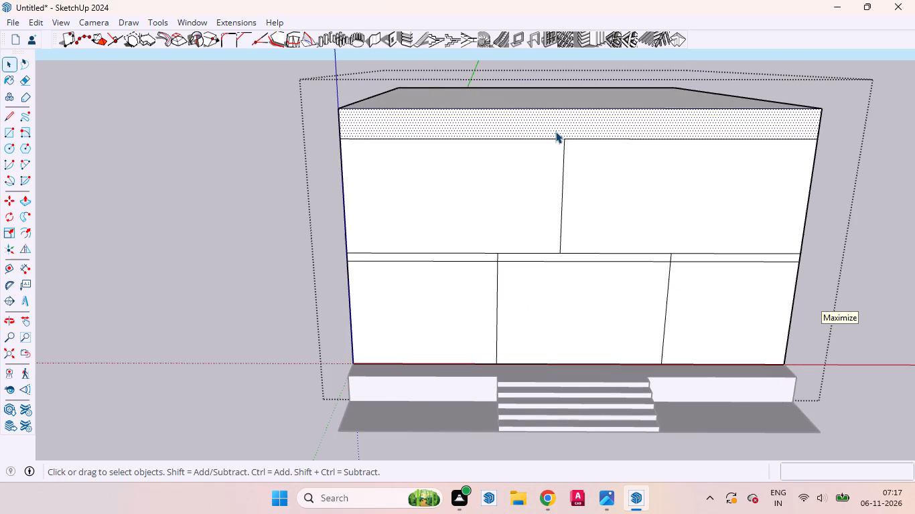
key(l)
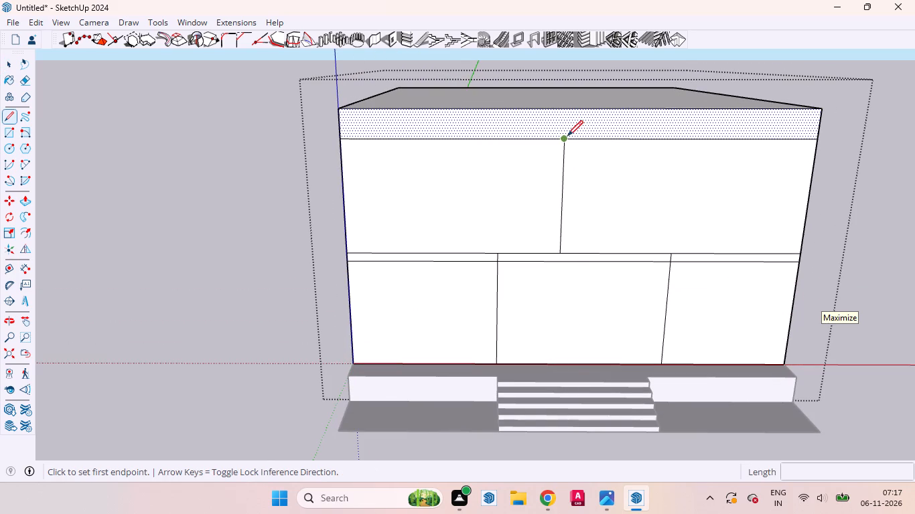
click(567, 136)
click(567, 112)
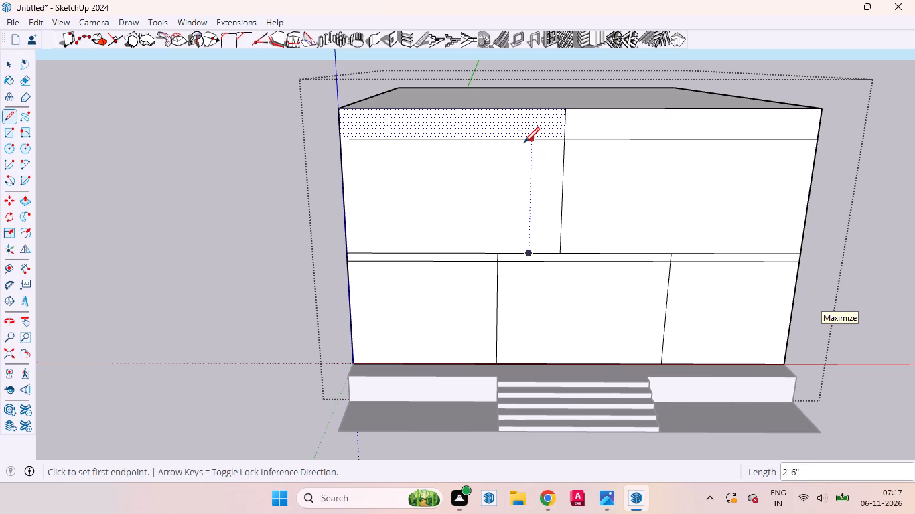
key(space)
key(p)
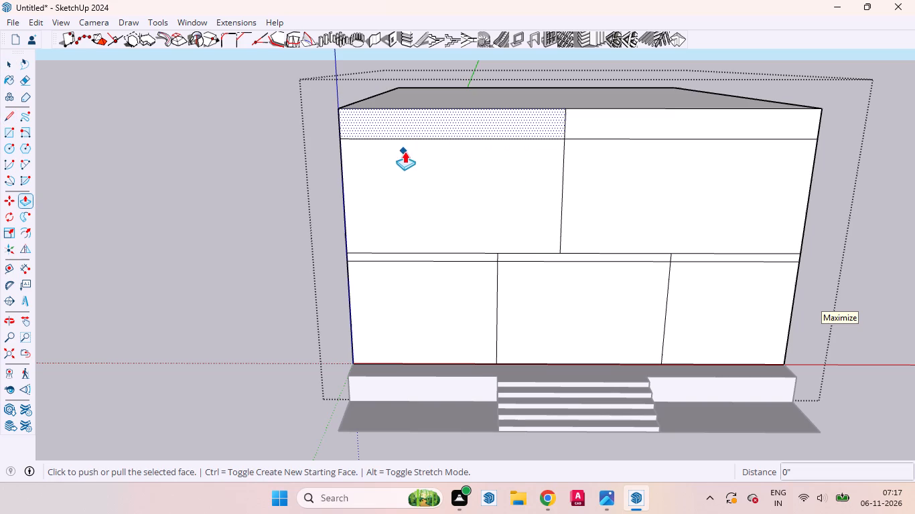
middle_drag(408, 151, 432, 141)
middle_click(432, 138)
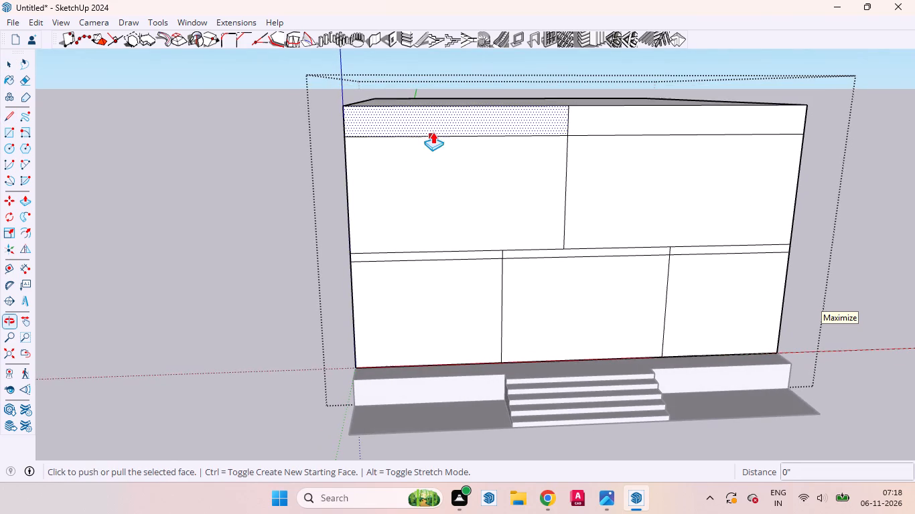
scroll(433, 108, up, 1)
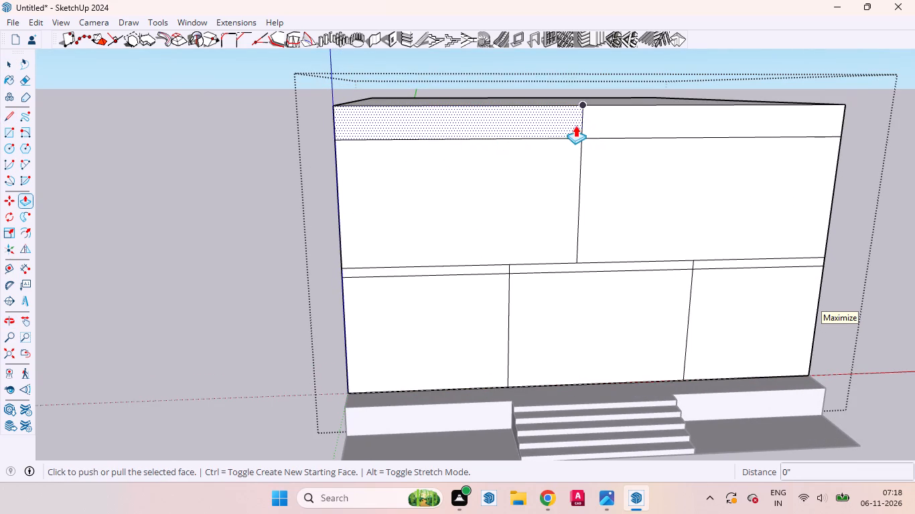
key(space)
Push/Pull the roof's top face down about 1' 8" to reduce the parapet band's height.
middle_drag(567, 132, 540, 268)
scroll(531, 248, up, 1)
click(512, 121)
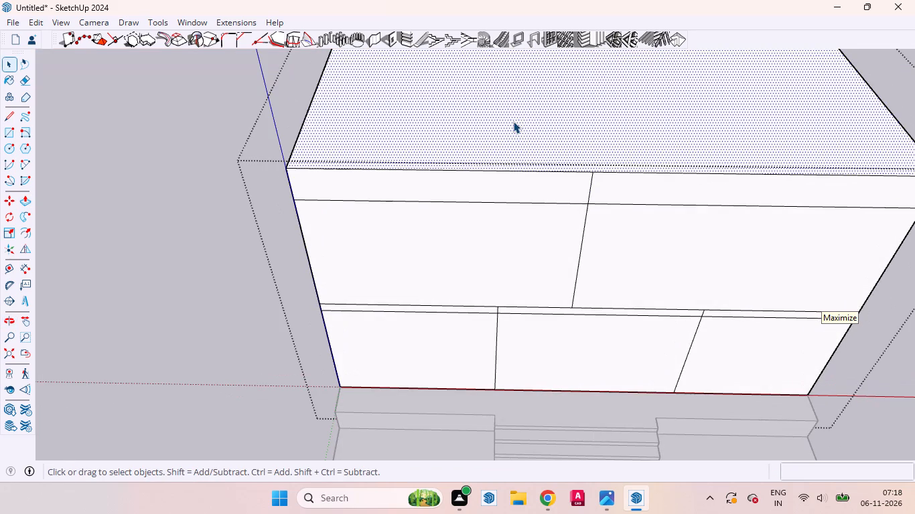
key(p)
drag(513, 122, 513, 125)
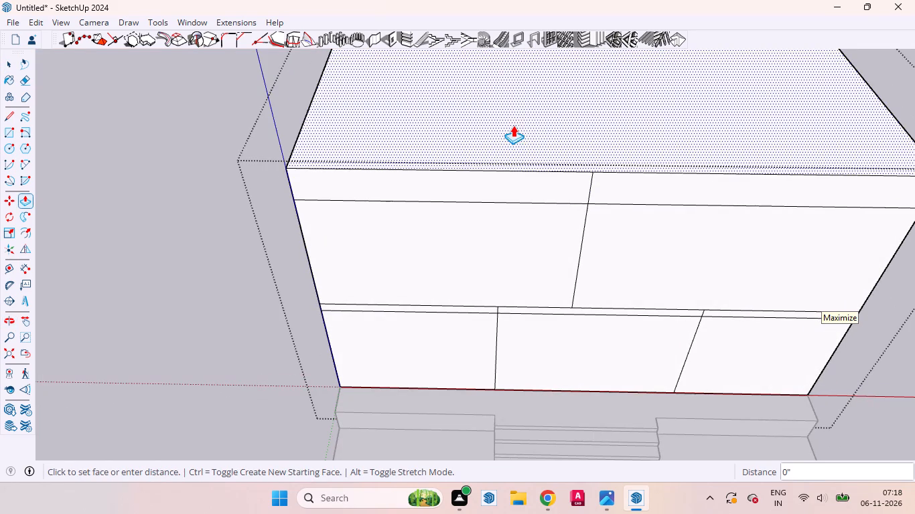
drag(513, 125, 512, 143)
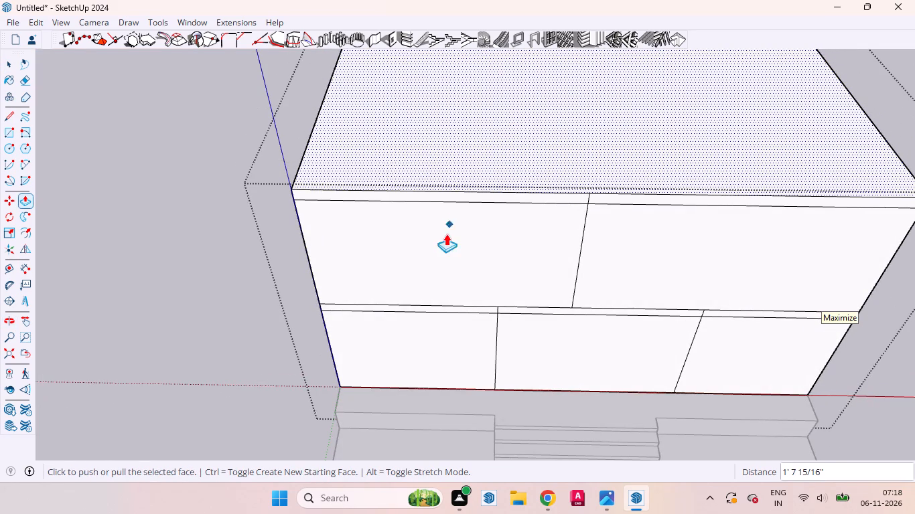
Push/Pull the roof's top face down another 1 3/4" and leave the building group.
middle_drag(446, 234, 433, 64)
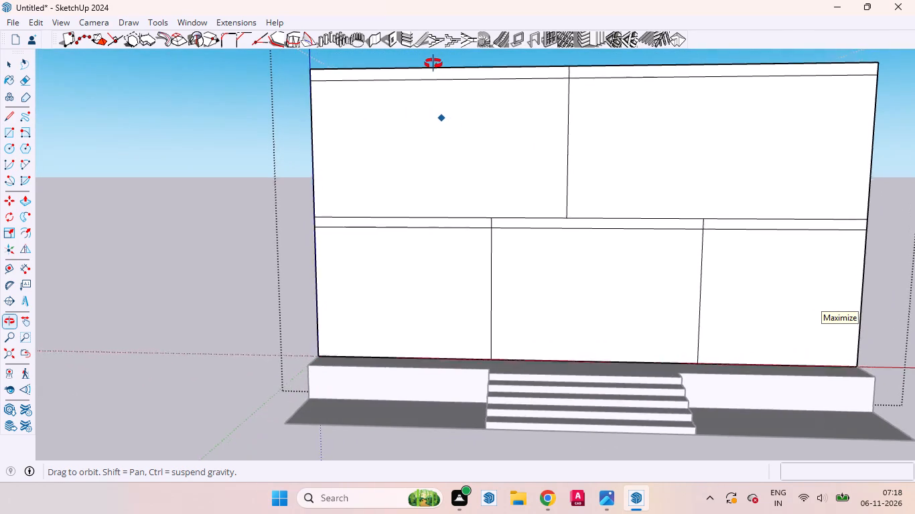
middle_drag(433, 64, 443, 84)
scroll(435, 56, up, 3)
scroll(435, 66, down, 2)
scroll(435, 66, up, 4)
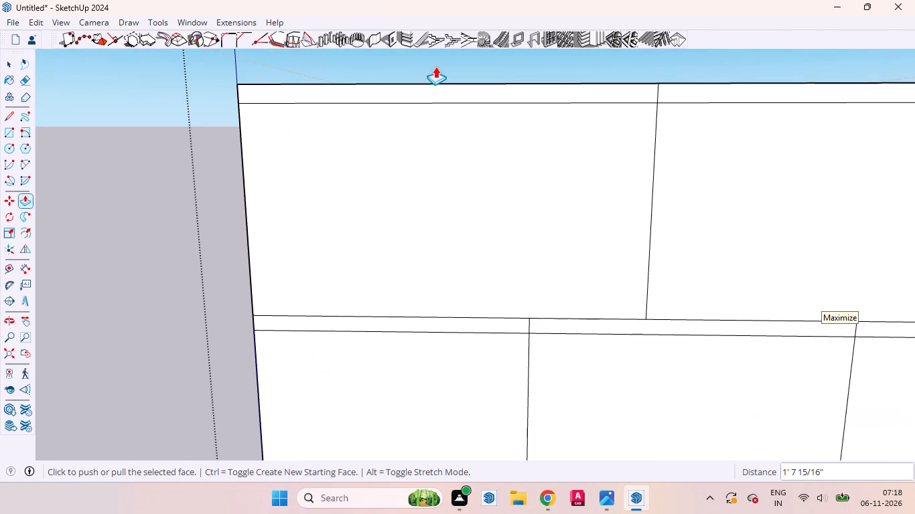
click(435, 66)
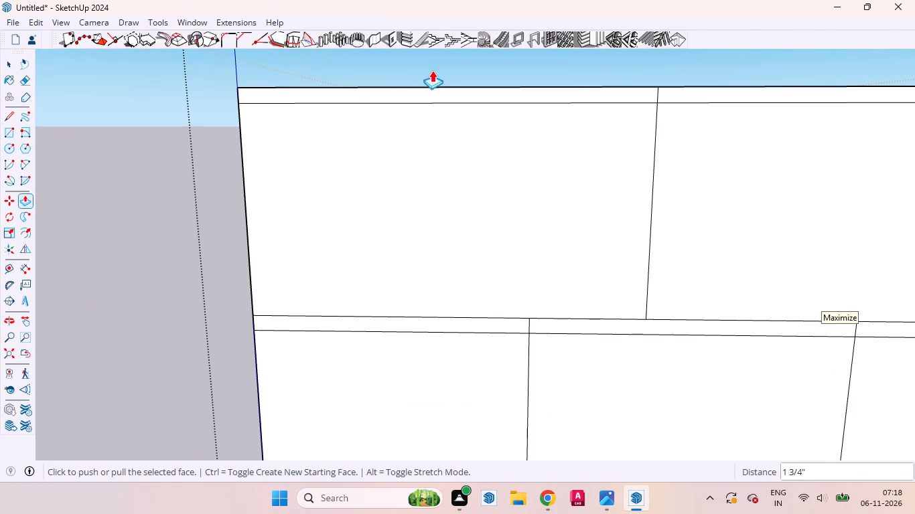
key(space)
click(174, 185)
middle_drag(470, 173, 505, 136)
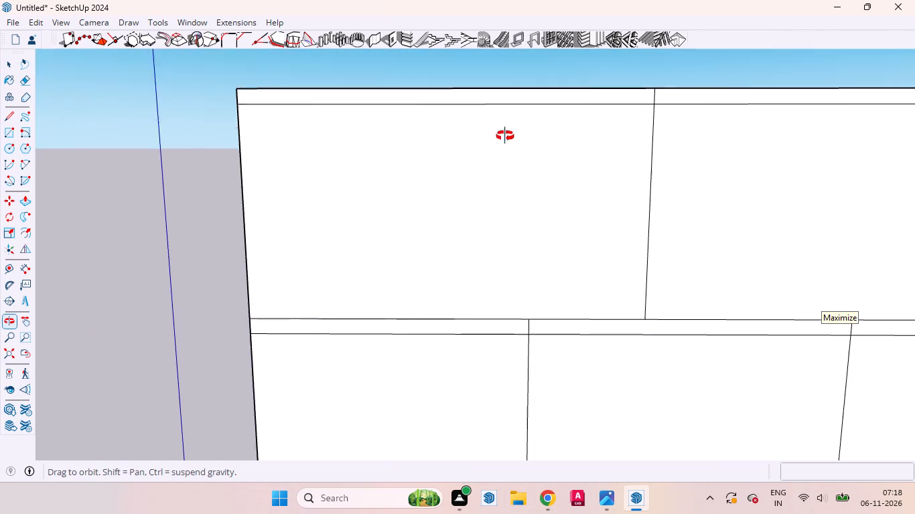
Open the building group for editing and select the front face of the upper storey's left bay.
middle_drag(505, 136, 598, 213)
scroll(518, 107, up, 6)
scroll(486, 219, down, 8)
scroll(486, 237, up, 1)
scroll(486, 237, down, 3)
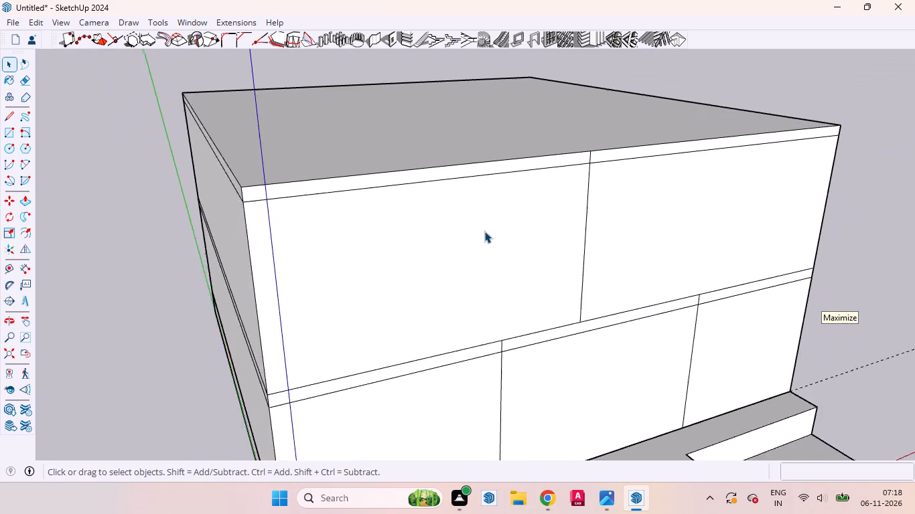
scroll(512, 165, up, 8)
click(537, 181)
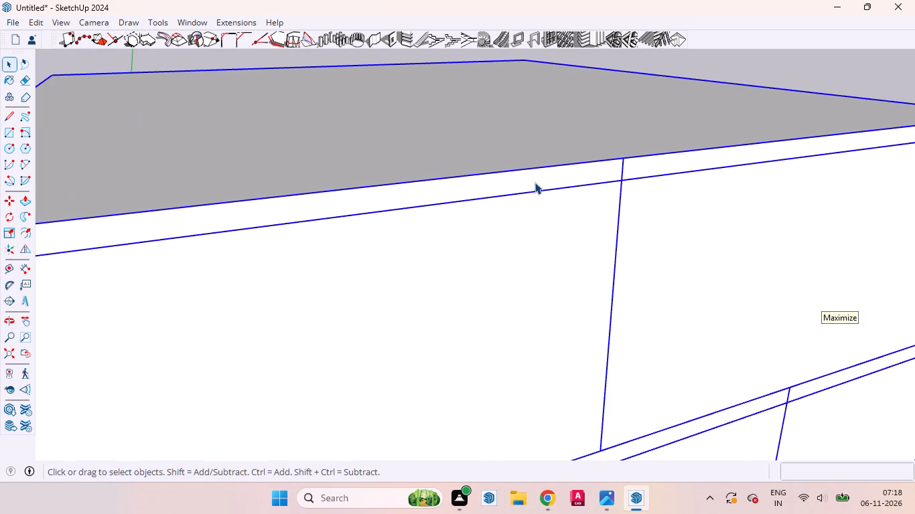
double_click(494, 125)
double_click(494, 230)
Place a vertical Tape Measure guide 12" in from the facade's left edge.
scroll(421, 228, down, 4)
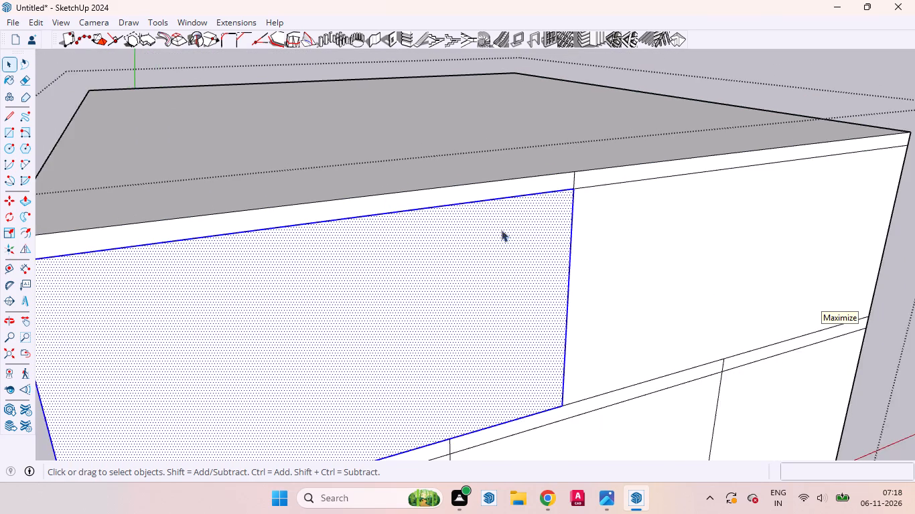
middle_drag(527, 238, 437, 203)
click(612, 231)
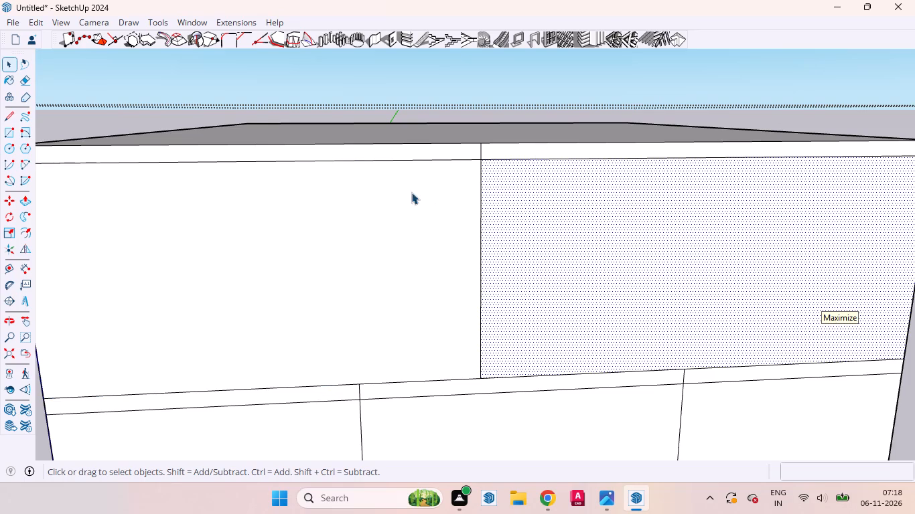
scroll(583, 161, down, 11)
middle_drag(491, 236, 464, 191)
scroll(464, 191, up, 1)
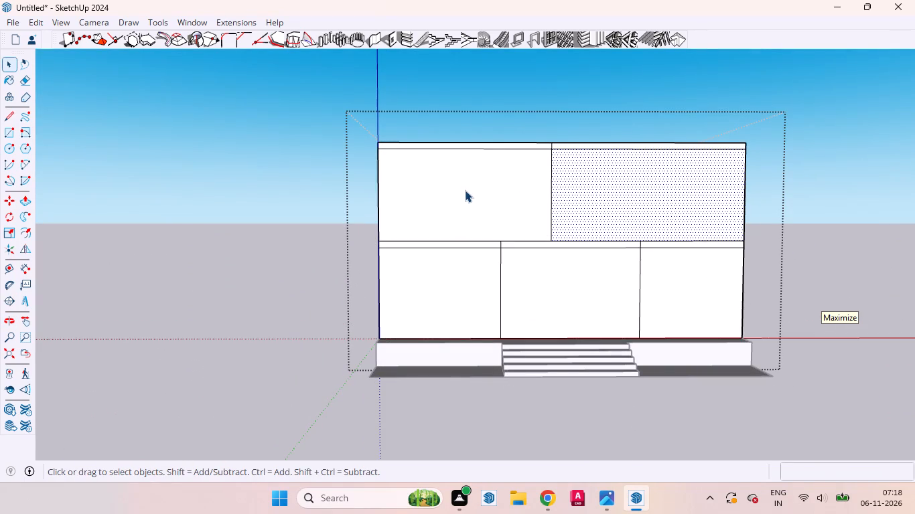
key(t)
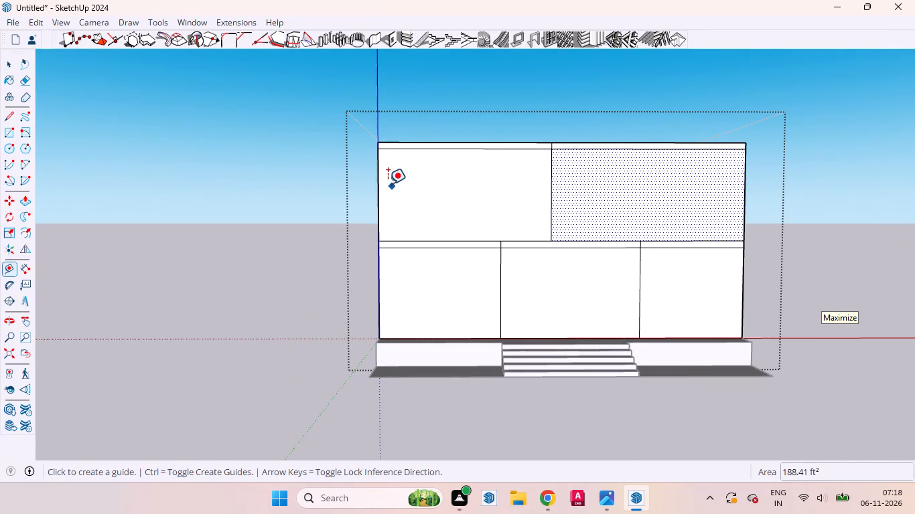
click(379, 180)
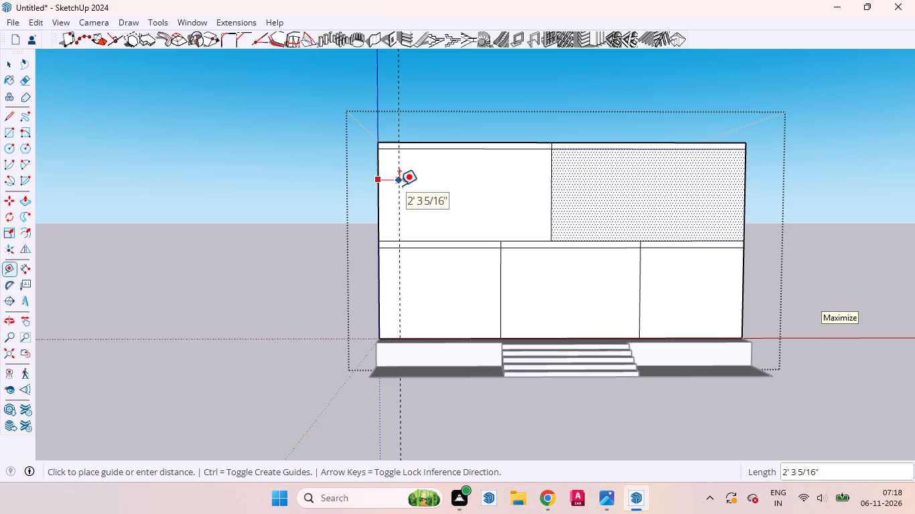
text(12)
key(Return)
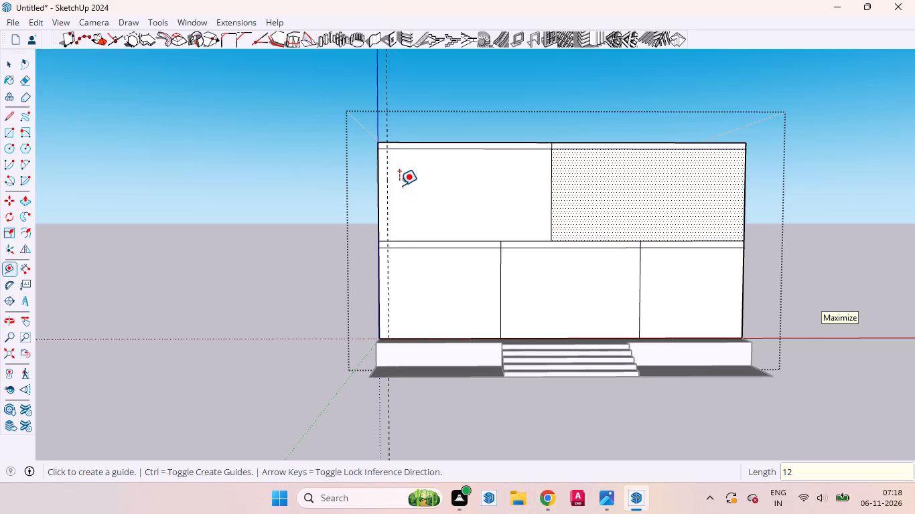
Place a horizontal guide 12" above the parapet band's lower line.
scroll(443, 141, up, 6)
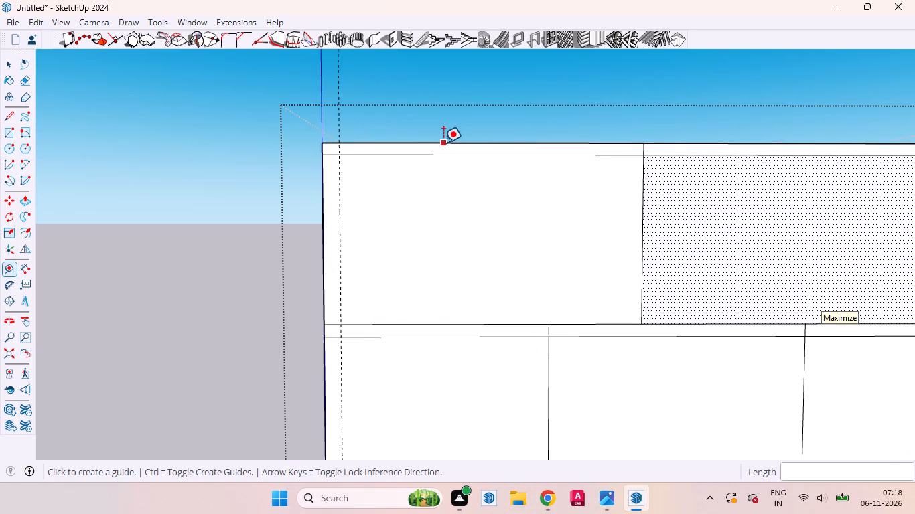
click(436, 159)
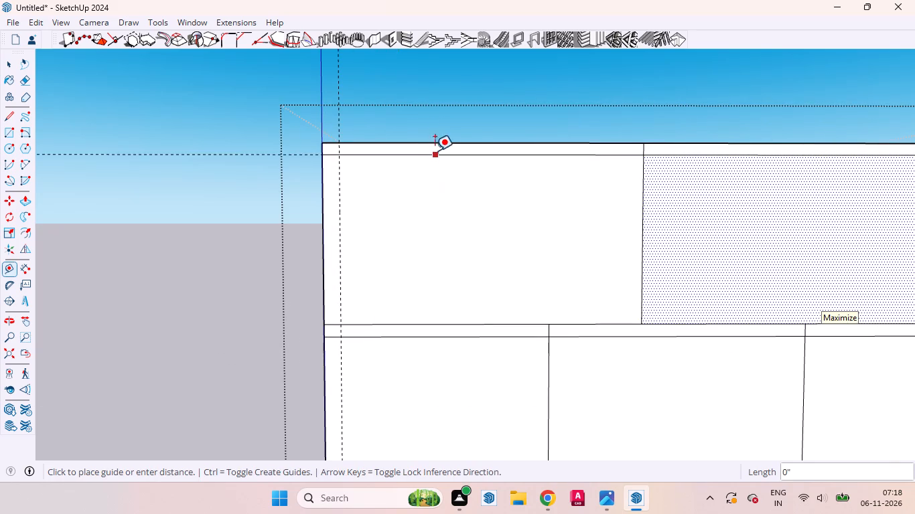
text(12)
key(Return)
key(space)
Push/Pull the roof's top face up about 3 11/16" to the horizontal guide.
middle_drag(461, 135, 462, 290)
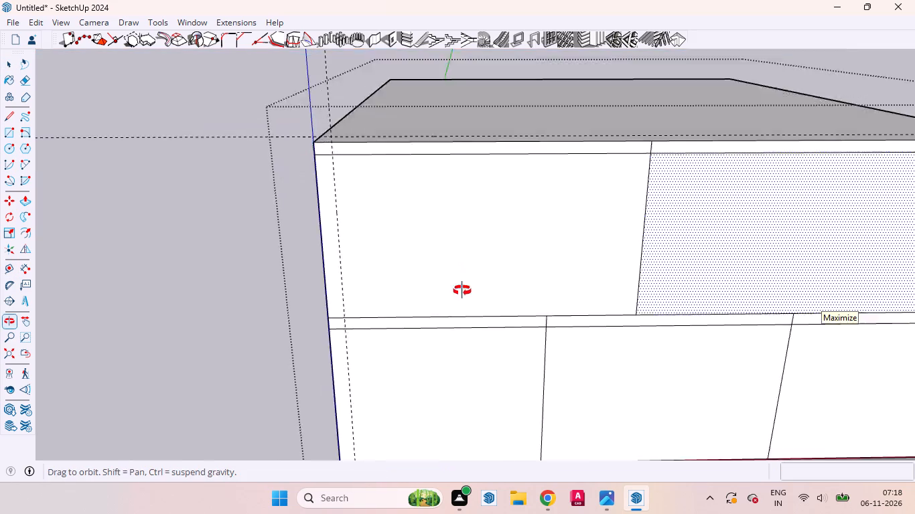
middle_drag(462, 290, 468, 377)
scroll(454, 133, up, 4)
click(451, 137)
key(p)
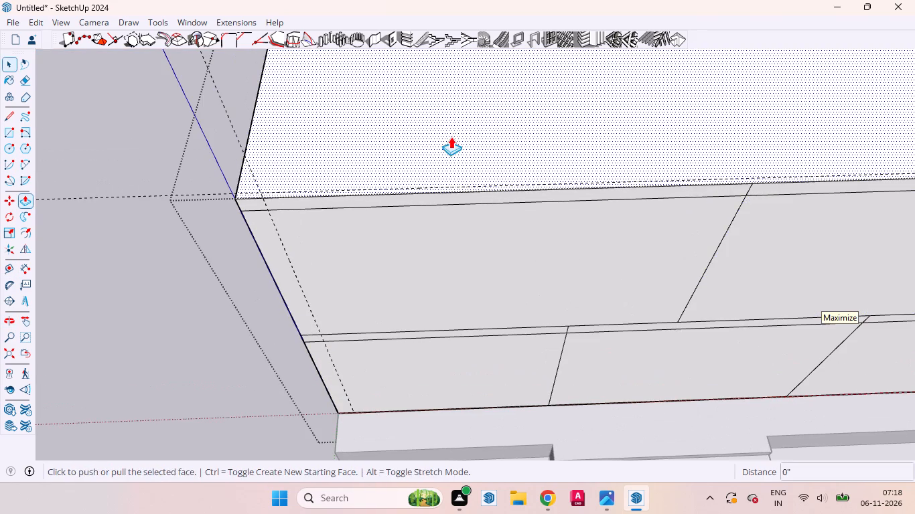
click(451, 137)
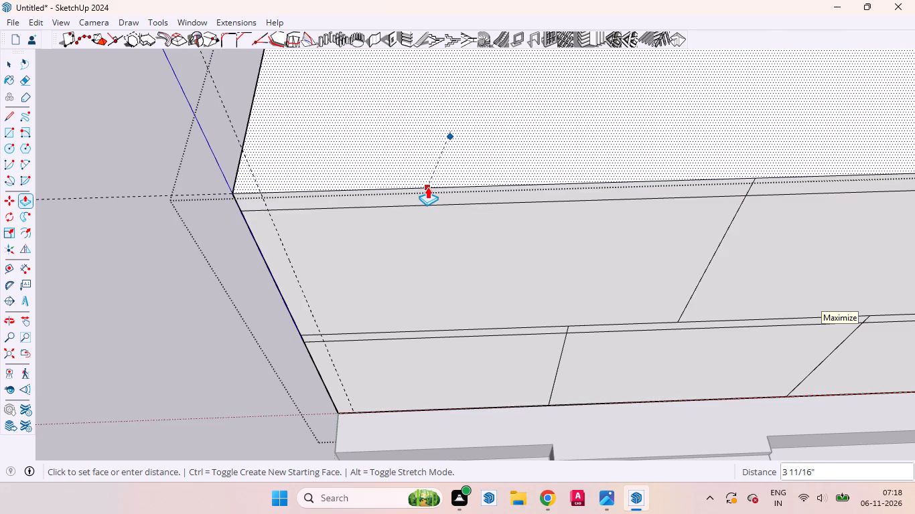
click(427, 187)
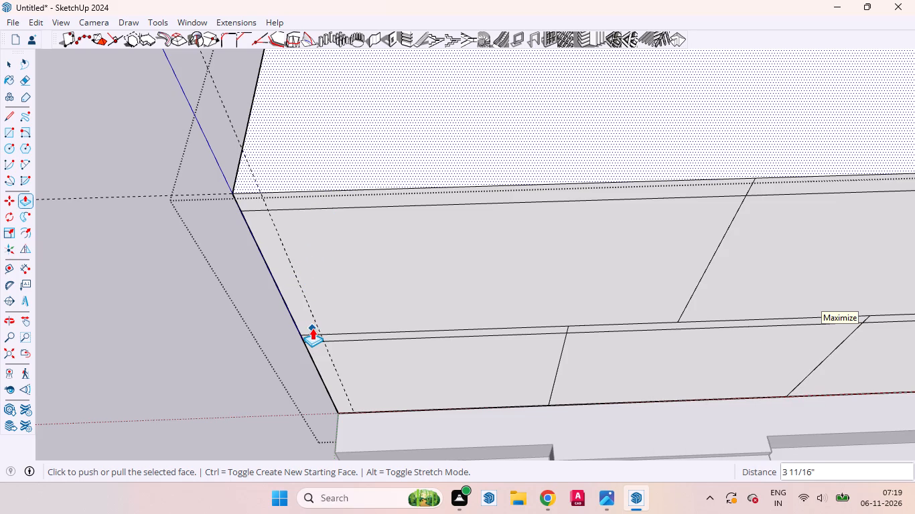
key(space)
Examine the front facade's bays, the vertical guide near the left edge and the raised parapet from several angles.
scroll(473, 293, down, 3)
middle_drag(469, 294, 447, 189)
scroll(447, 189, up, 1)
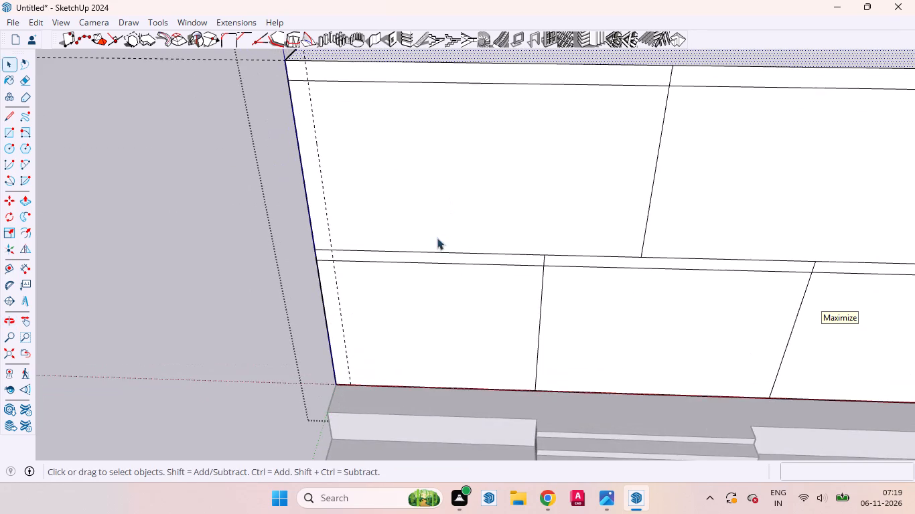
scroll(424, 325, down, 3)
middle_drag(361, 322, 374, 289)
scroll(374, 289, up, 1)
middle_drag(389, 222, 379, 202)
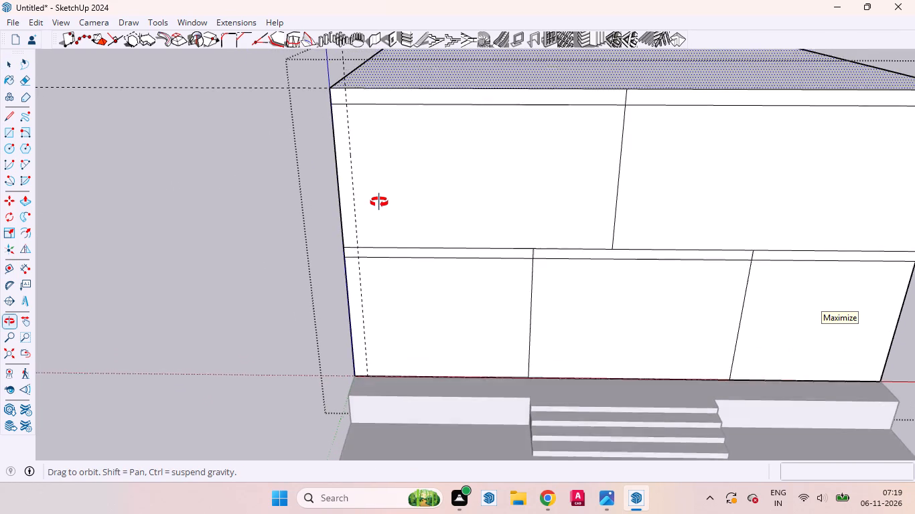
middle_drag(379, 202, 374, 195)
scroll(374, 195, up, 1)
scroll(374, 211, down, 1)
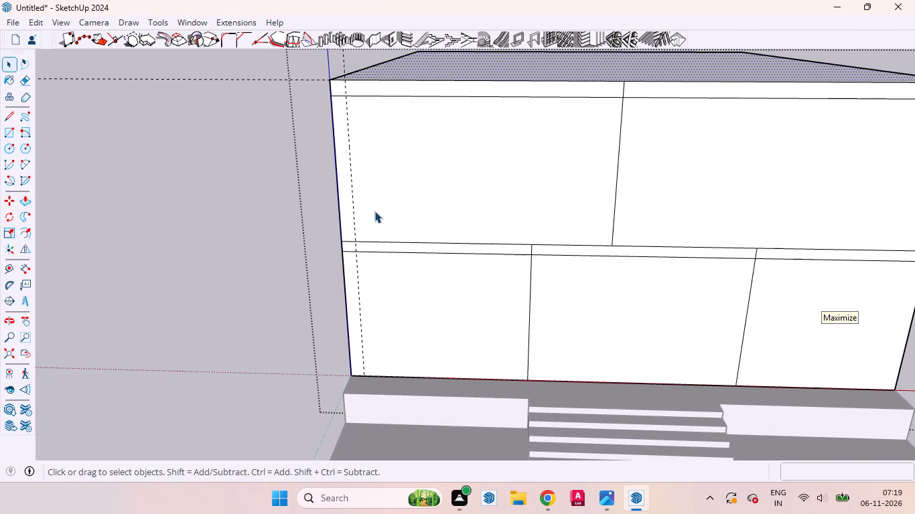
middle_drag(397, 244, 389, 216)
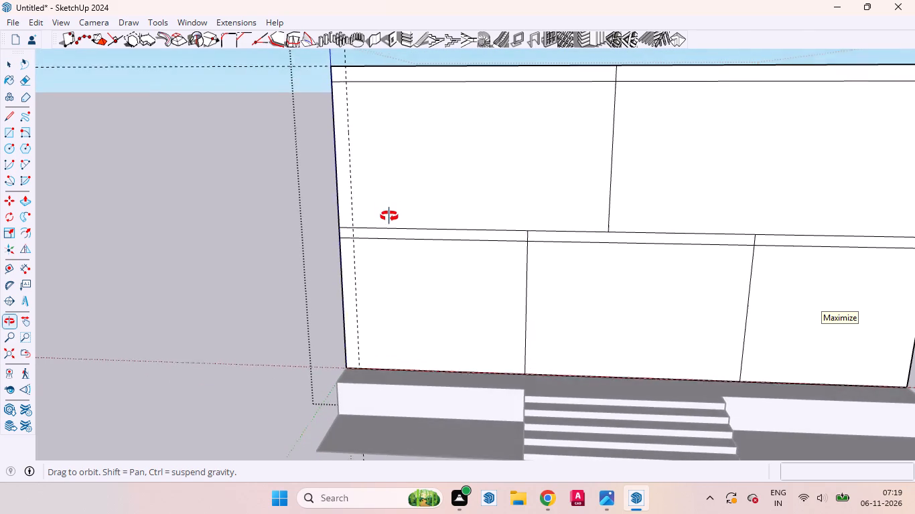
middle_drag(389, 216, 389, 213)
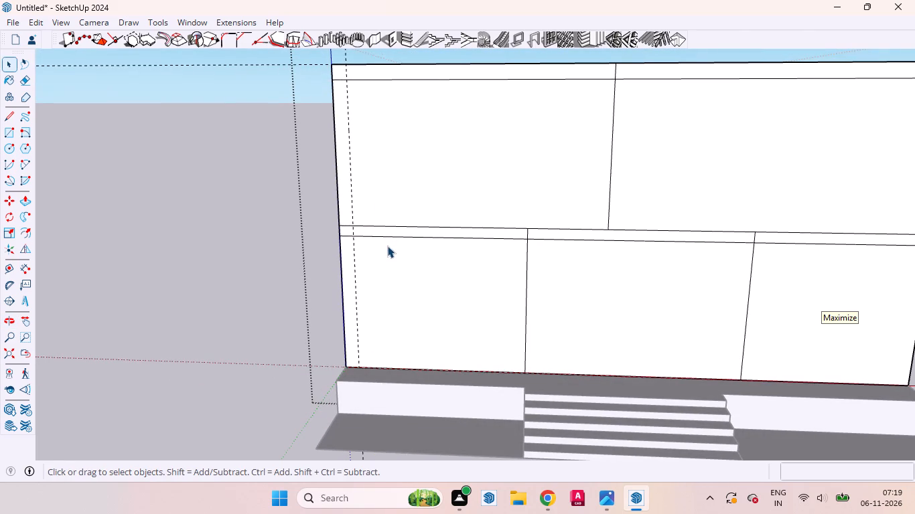
scroll(387, 246, down, 1)
scroll(387, 246, up, 1)
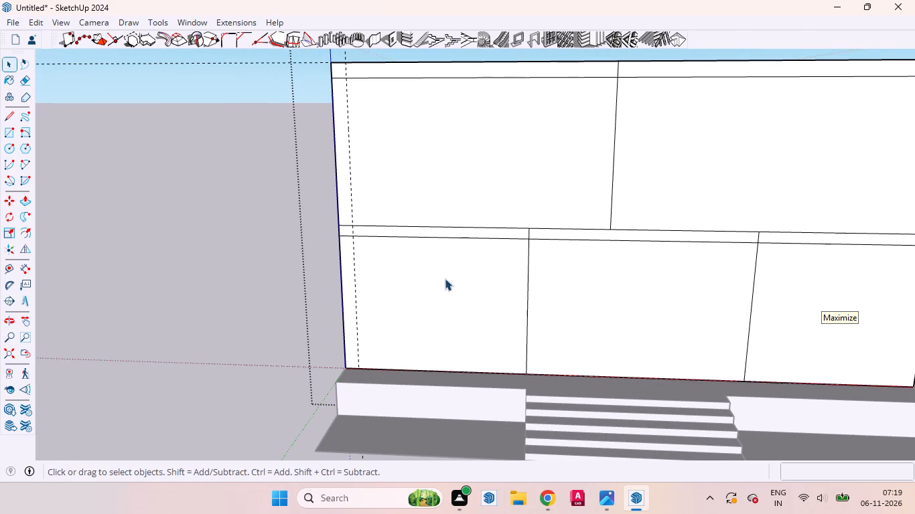
middle_drag(445, 278, 422, 255)
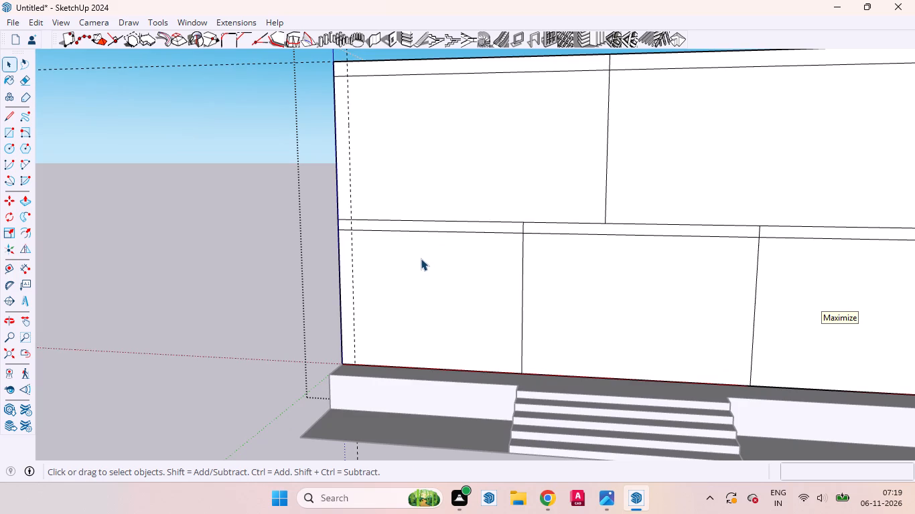
middle_drag(438, 274, 460, 284)
scroll(460, 284, up, 1)
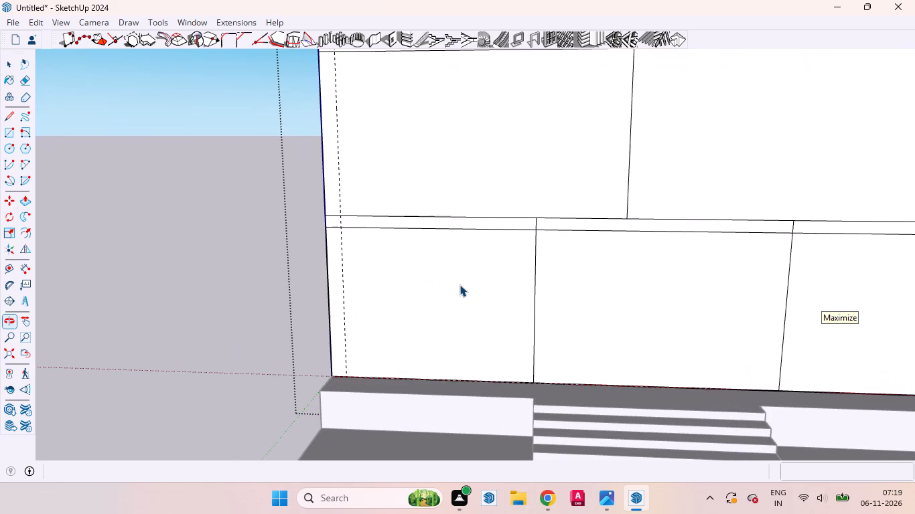
scroll(416, 286, down, 1)
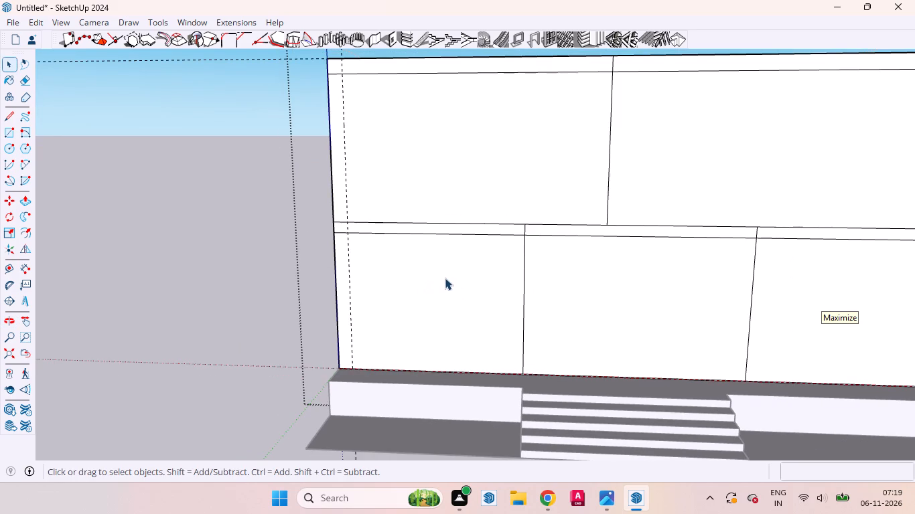
middle_drag(460, 274, 450, 274)
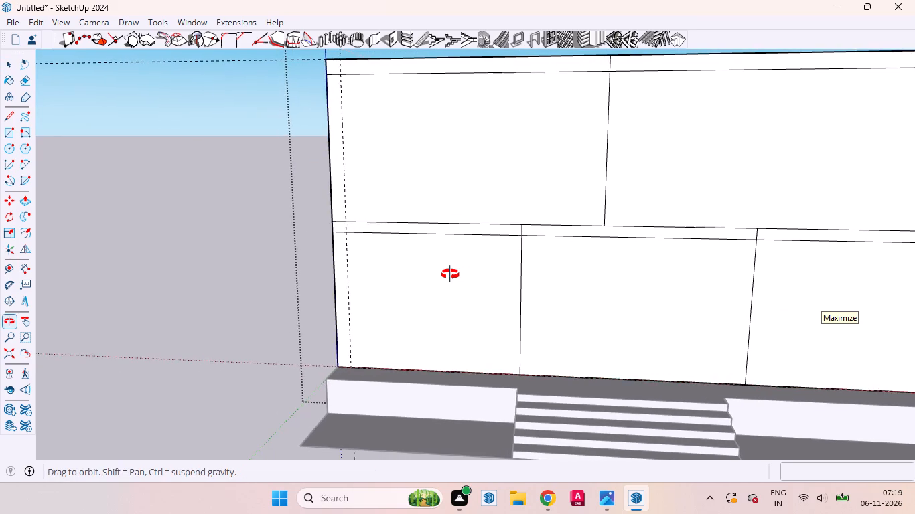
middle_drag(450, 274, 462, 300)
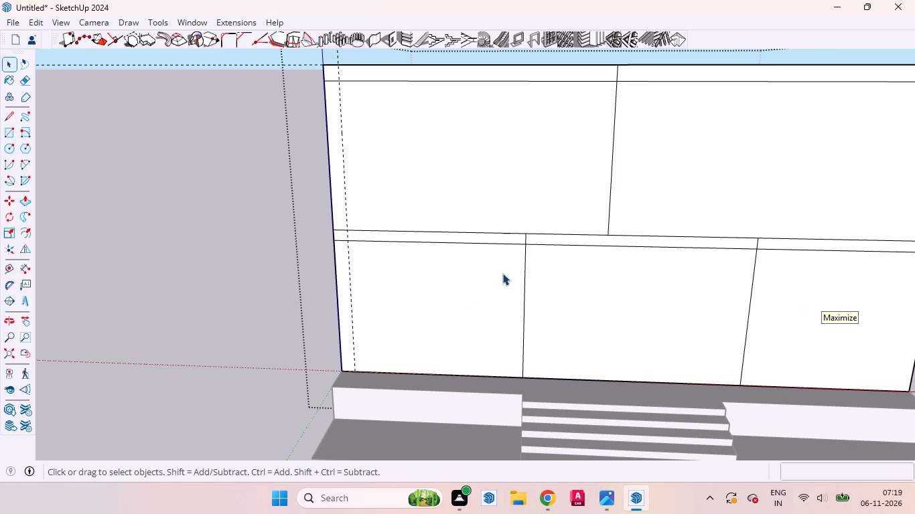
middle_drag(502, 303, 500, 323)
middle_click(500, 323)
scroll(500, 323, up, 1)
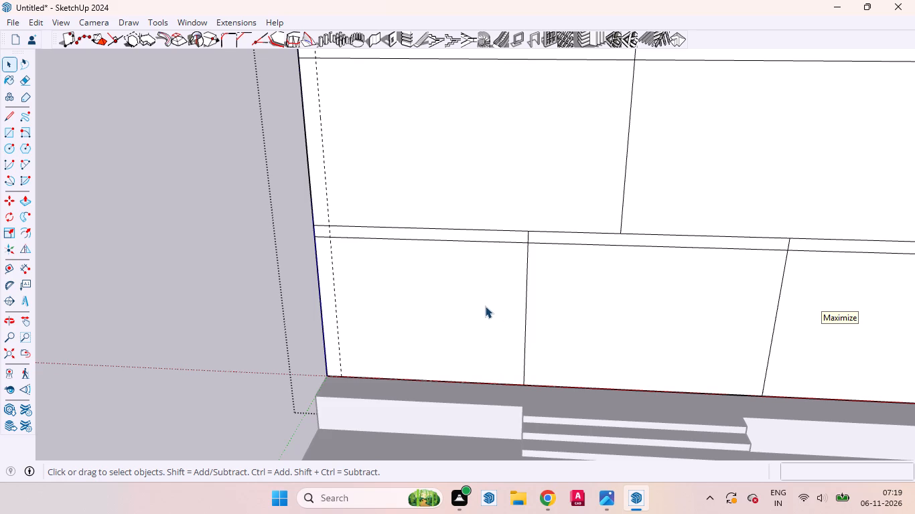
middle_click(484, 305)
scroll(484, 304, up, 1)
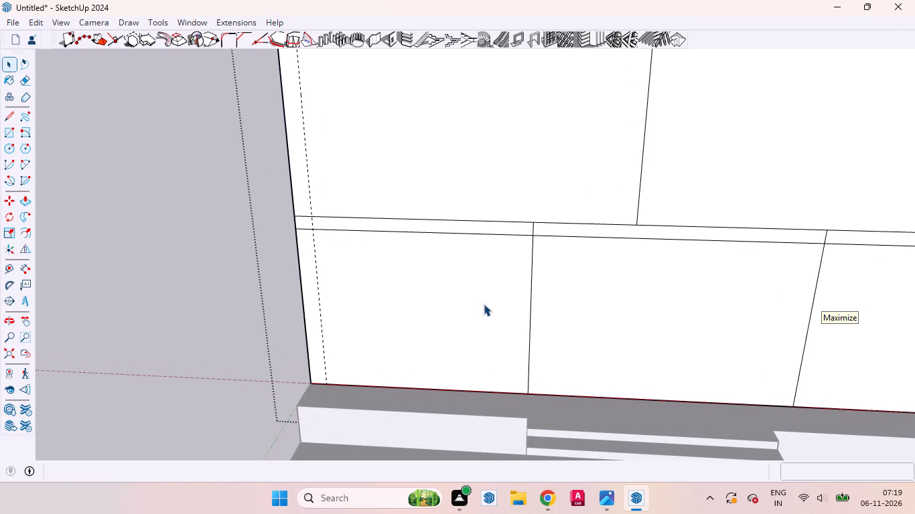
scroll(571, 284, down, 1)
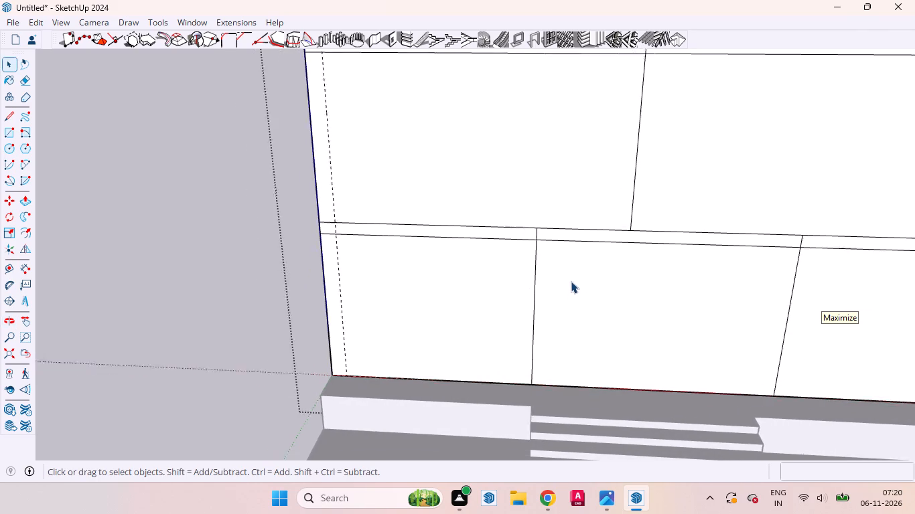
scroll(571, 281, down, 3)
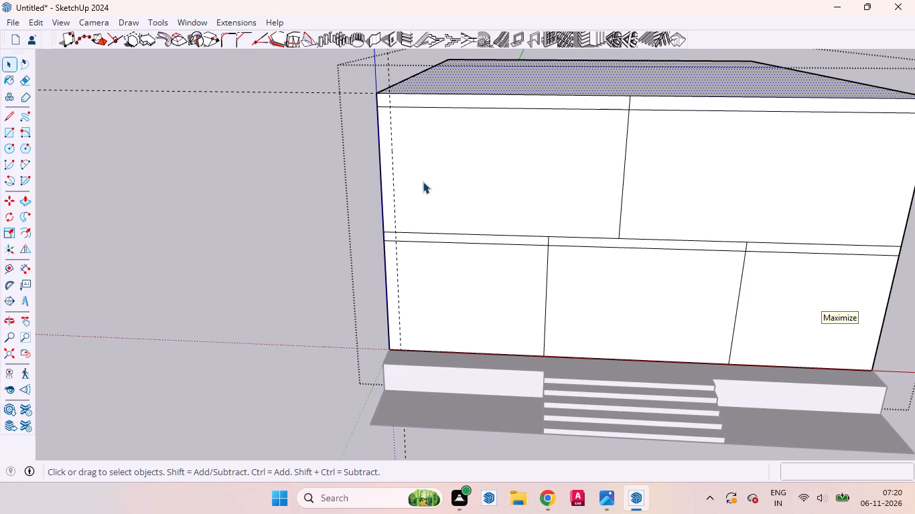
scroll(429, 226, down, 1)
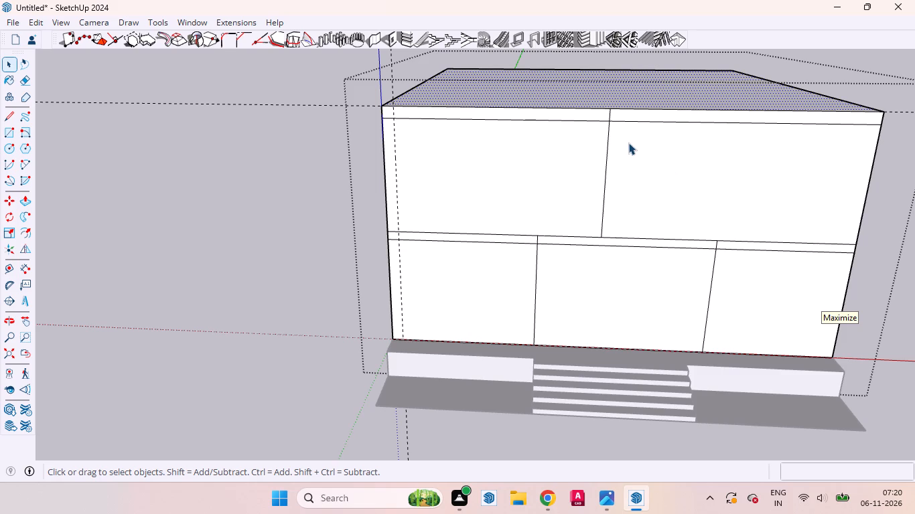
Draw a vertical line about 20' 9" long on the guide, from the facade's base to the parapet band's lower line.
middle_drag(644, 159, 664, 137)
middle_click(664, 134)
middle_drag(659, 128, 632, 123)
scroll(456, 109, up, 3)
click(423, 184)
middle_drag(459, 203, 525, 183)
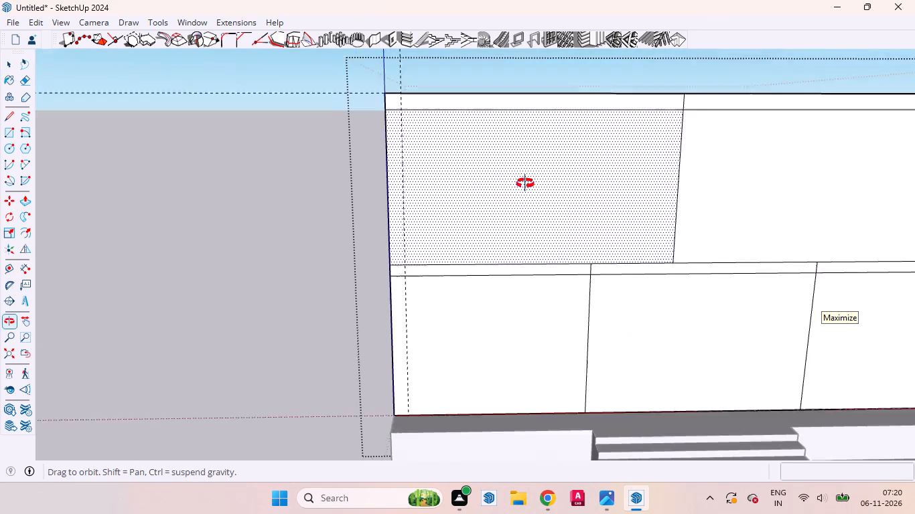
middle_drag(525, 183, 531, 179)
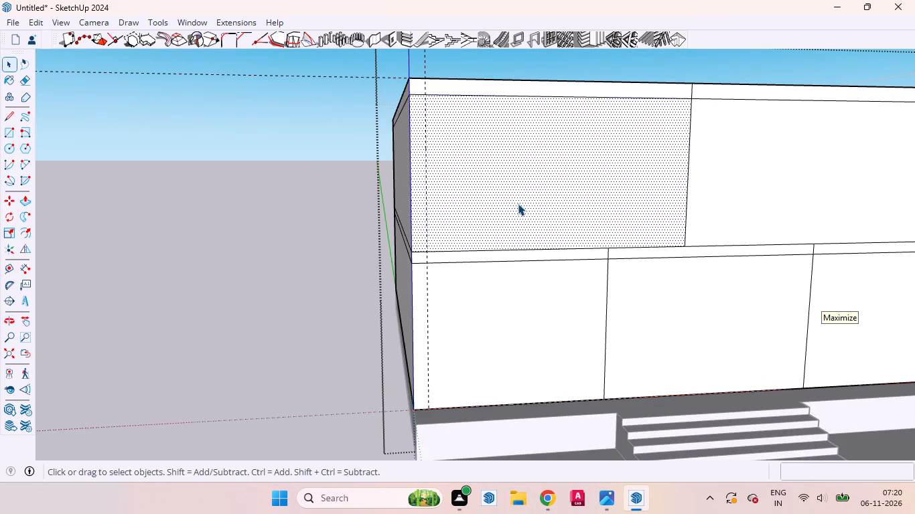
key(l)
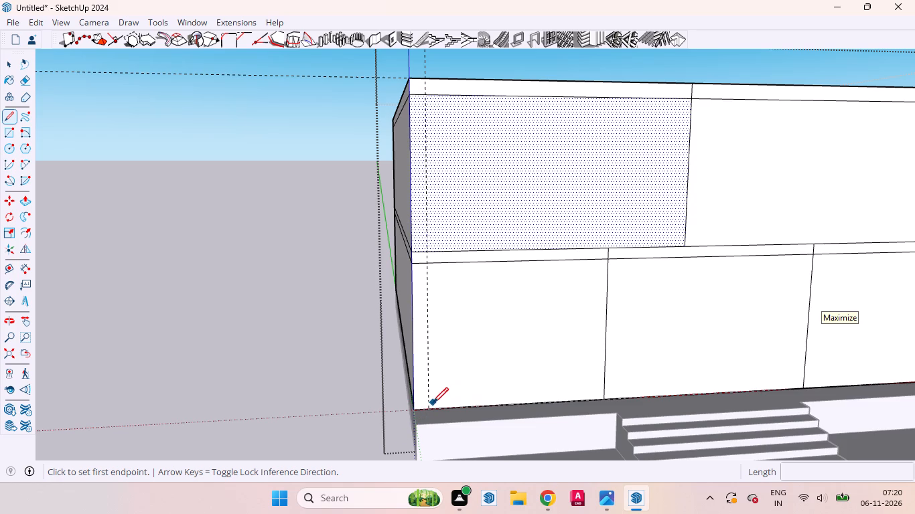
click(429, 408)
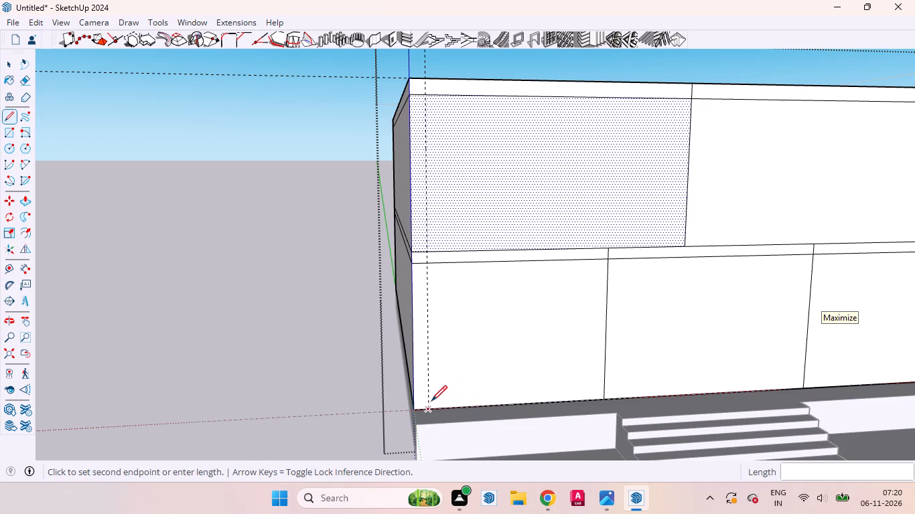
click(425, 94)
key(space)
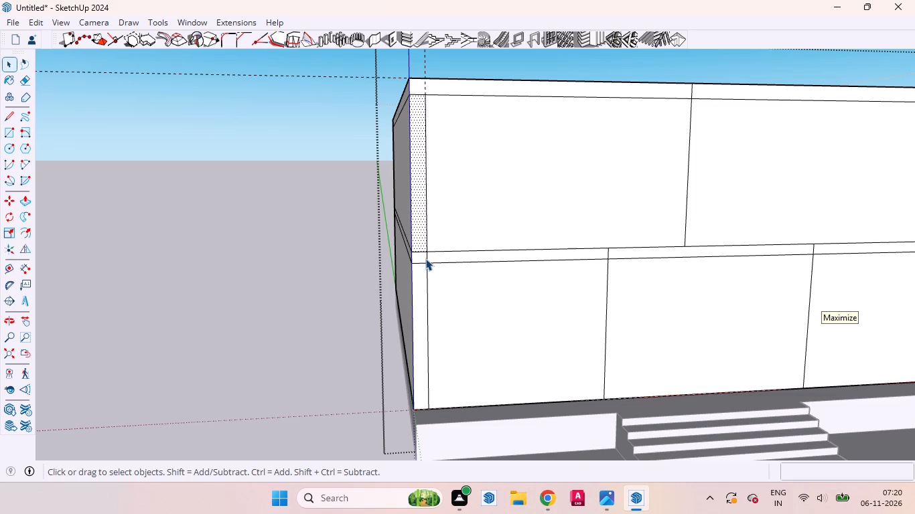
Erase the short segment of the parapet band's lower line that crosses the 12" edge strip.
middle_drag(433, 258, 411, 235)
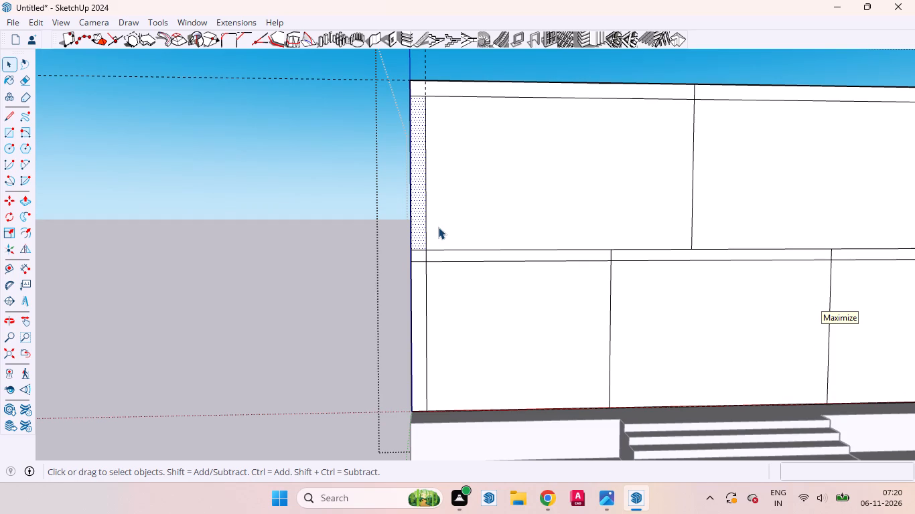
scroll(433, 86, up, 8)
click(404, 106)
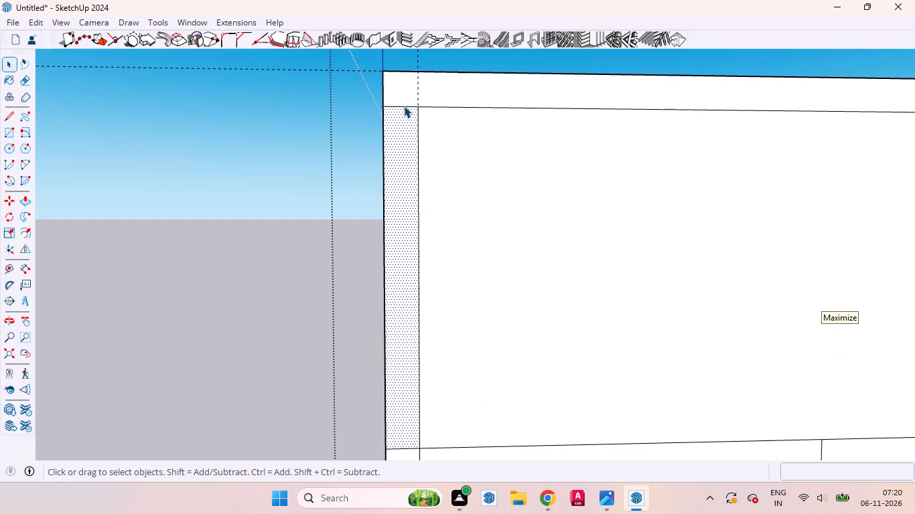
right_click(404, 106)
click(434, 137)
scroll(427, 126, down, 2)
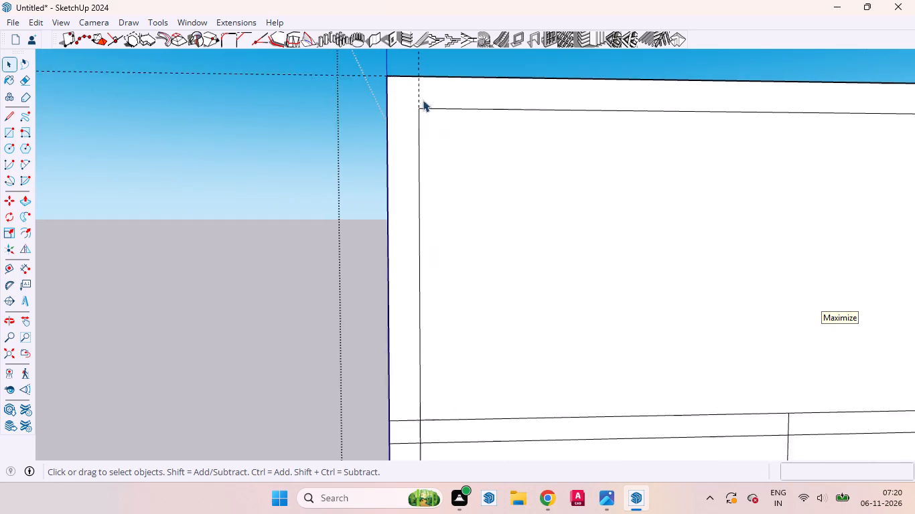
Erase the two short floor-band line segments crossing the 12" edge strip between the storeys.
scroll(423, 100, down, 9)
scroll(423, 191, up, 5)
scroll(423, 191, down, 1)
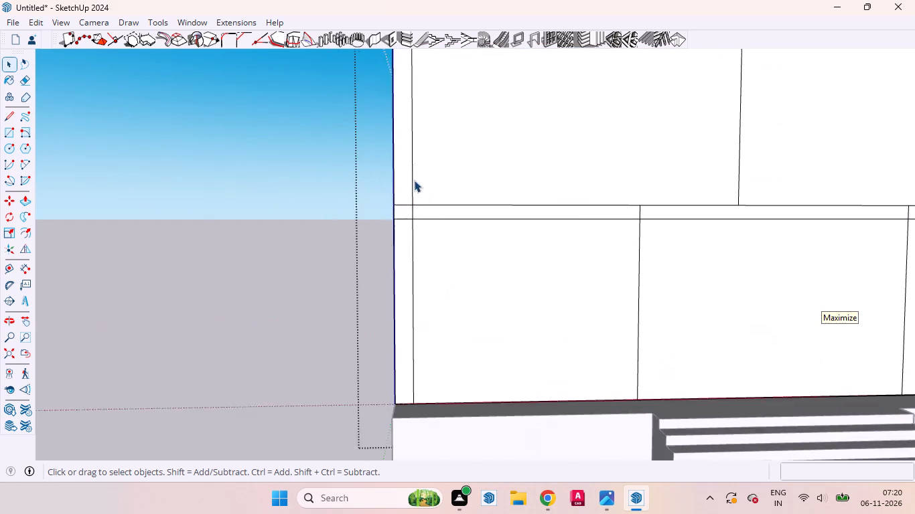
scroll(414, 184, up, 4)
click(403, 211)
right_click(403, 211)
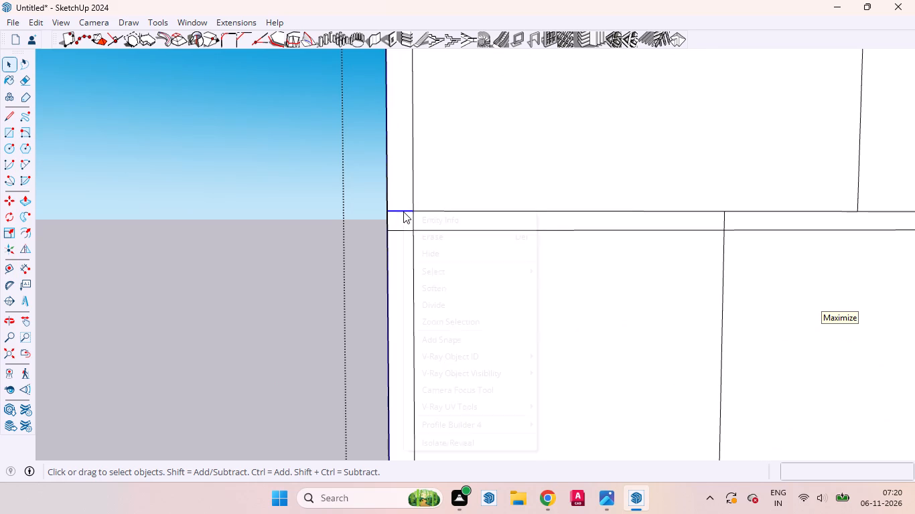
click(423, 241)
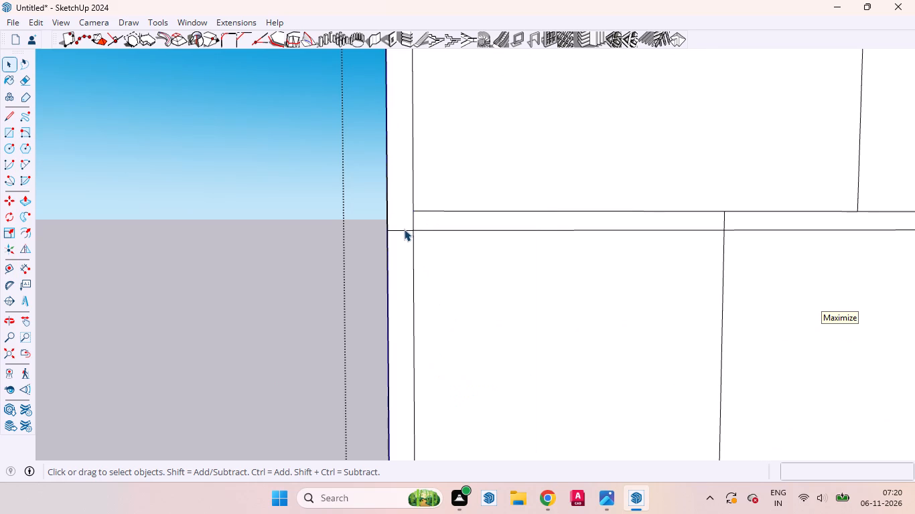
click(404, 229)
right_click(404, 229)
click(424, 252)
Push/Pull the L-shaped face of edge strip and adjoining parapet band outward about 1' 10", then leave the group.
middle_drag(420, 235, 386, 238)
scroll(385, 236, up, 1)
click(392, 228)
scroll(397, 218, down, 3)
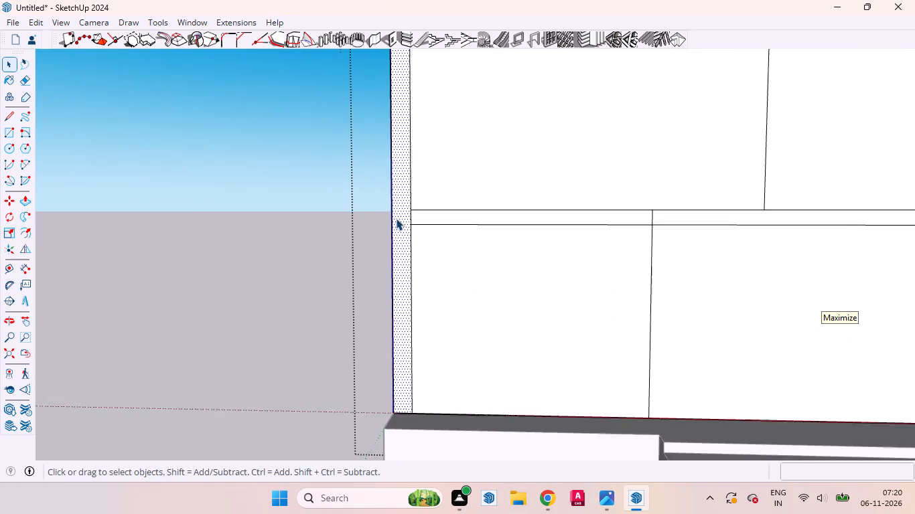
scroll(396, 218, down, 11)
middle_drag(426, 231, 381, 248)
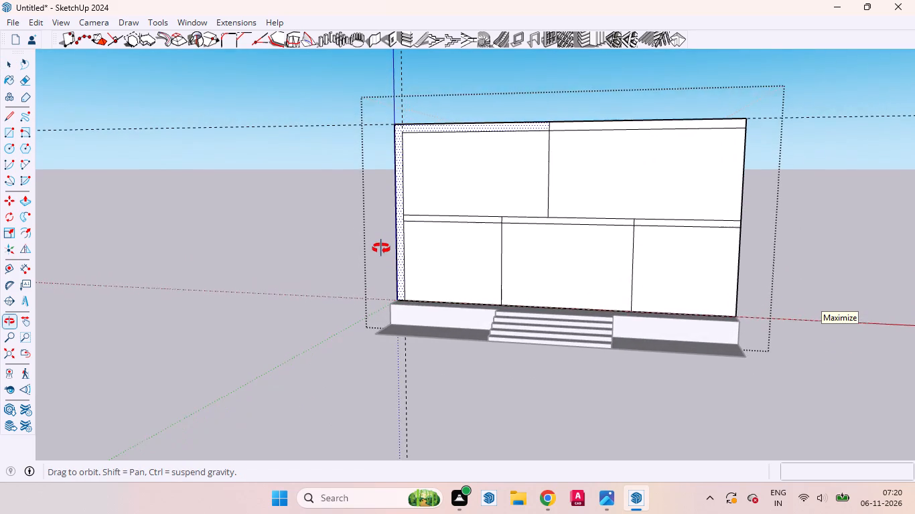
middle_drag(381, 248, 372, 258)
scroll(398, 252, up, 7)
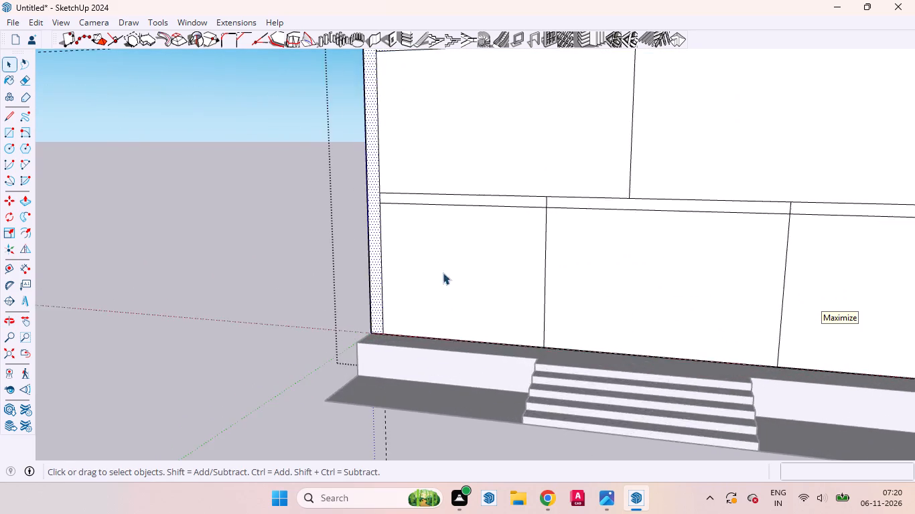
scroll(443, 272, up, 3)
key(m)
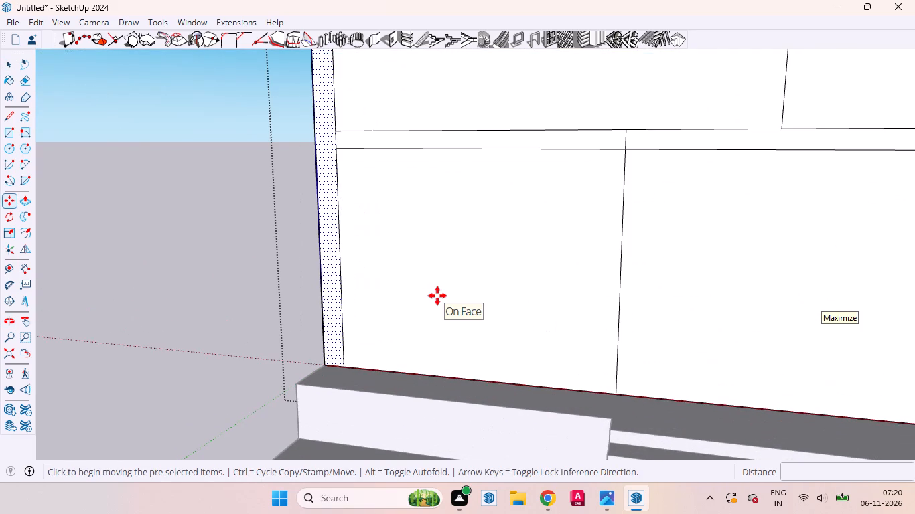
key(space)
text(p)
scroll(326, 360, up, 7)
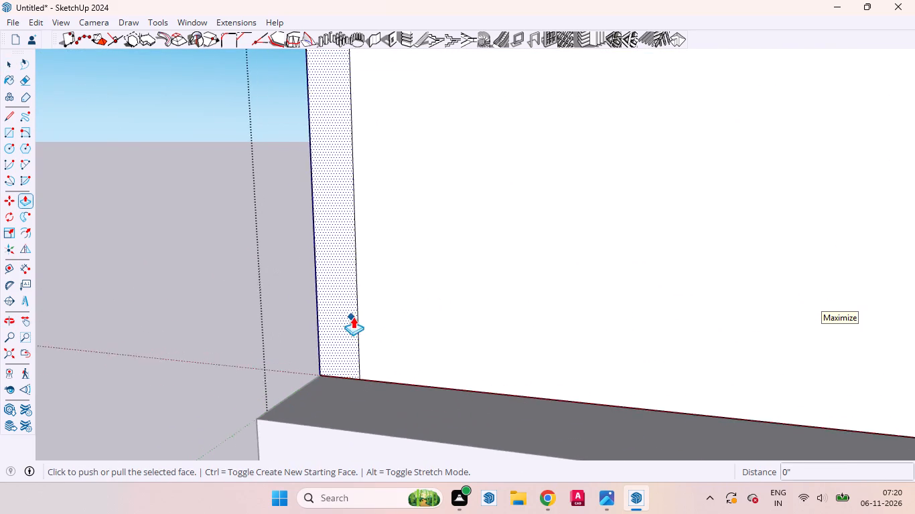
scroll(353, 317, up, 5)
middle_drag(350, 333, 265, 385)
scroll(265, 385, up, 1)
scroll(339, 303, down, 7)
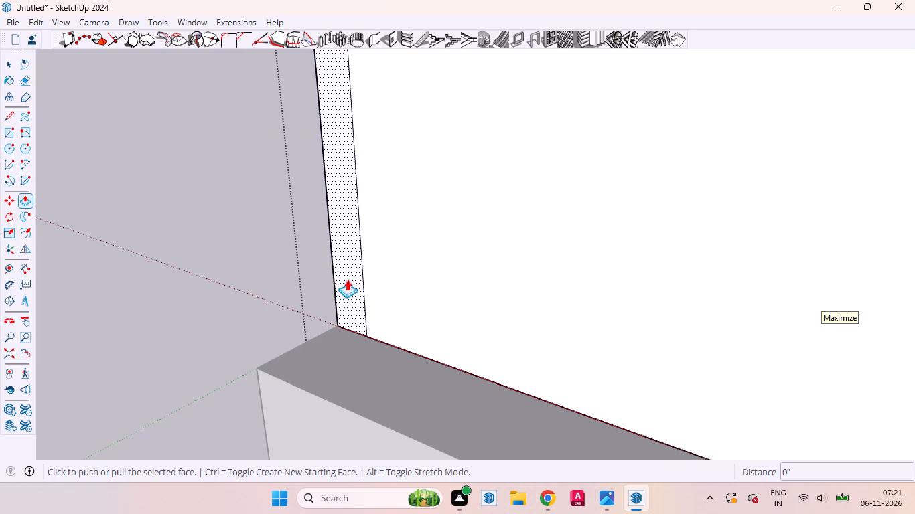
drag(347, 301, 326, 325)
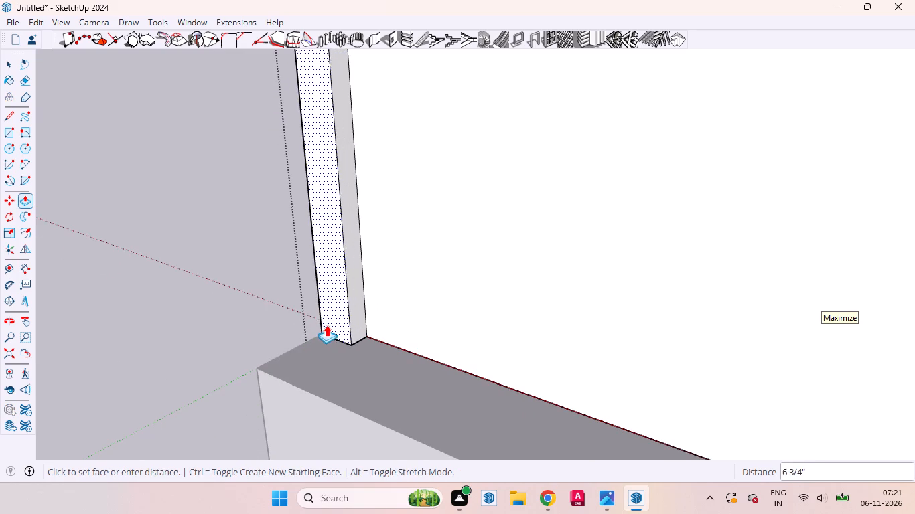
drag(326, 325, 313, 355)
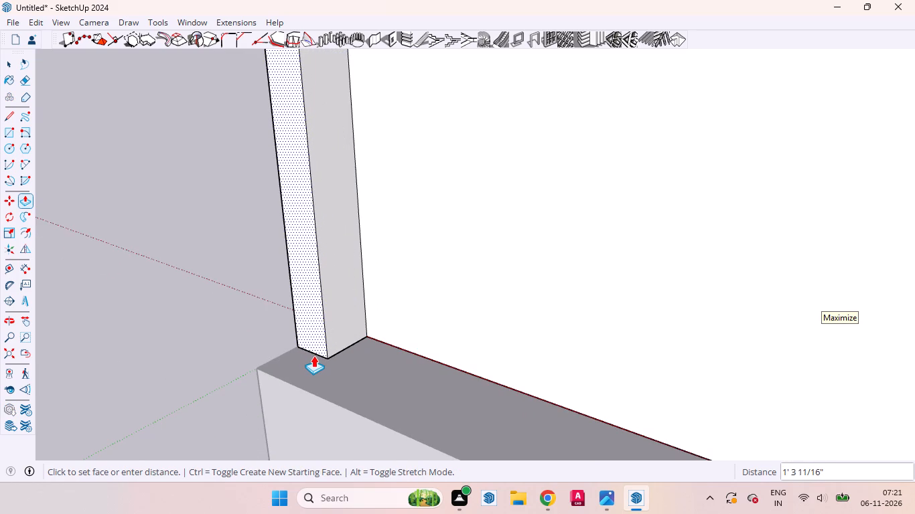
drag(313, 355, 298, 366)
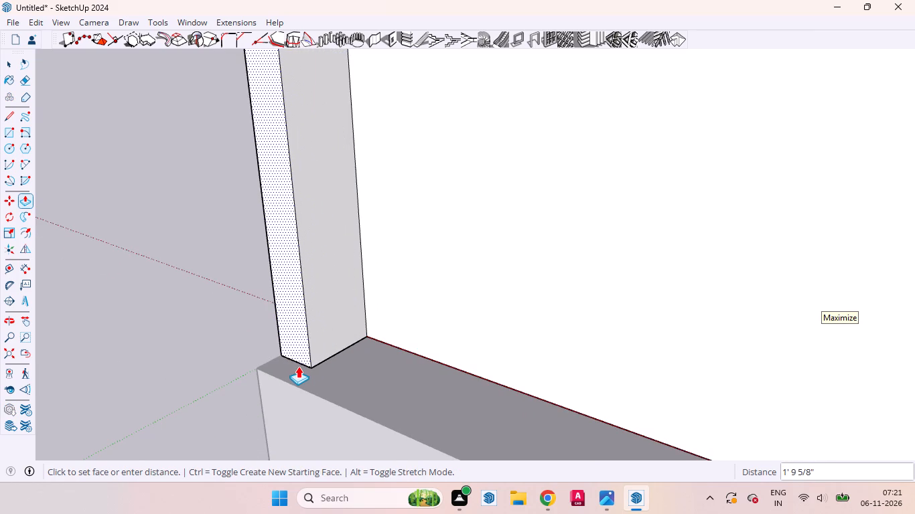
drag(298, 366, 297, 366)
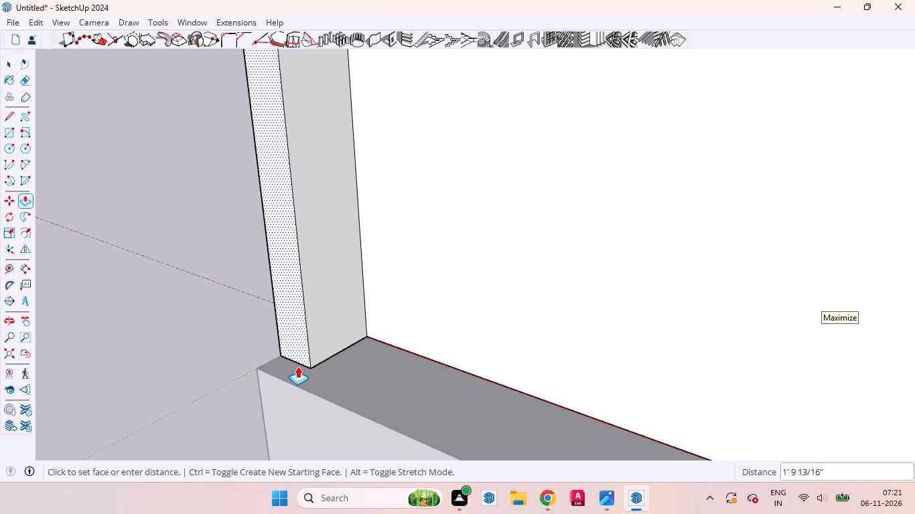
drag(297, 366, 295, 367)
key(space)
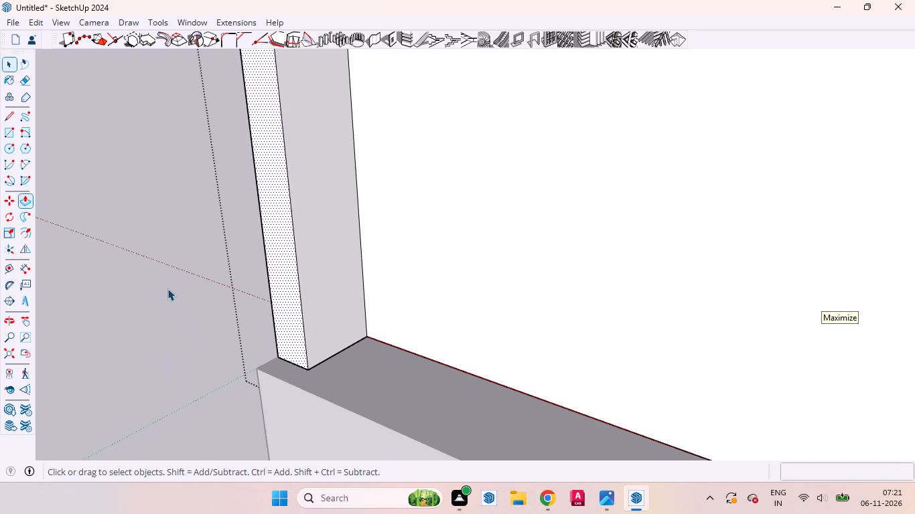
click(167, 288)
Reopen the building group and erase the two leftover floor-band lines on the projecting strip's inner side face.
scroll(500, 373, down, 15)
scroll(450, 258, down, 1)
scroll(450, 258, up, 2)
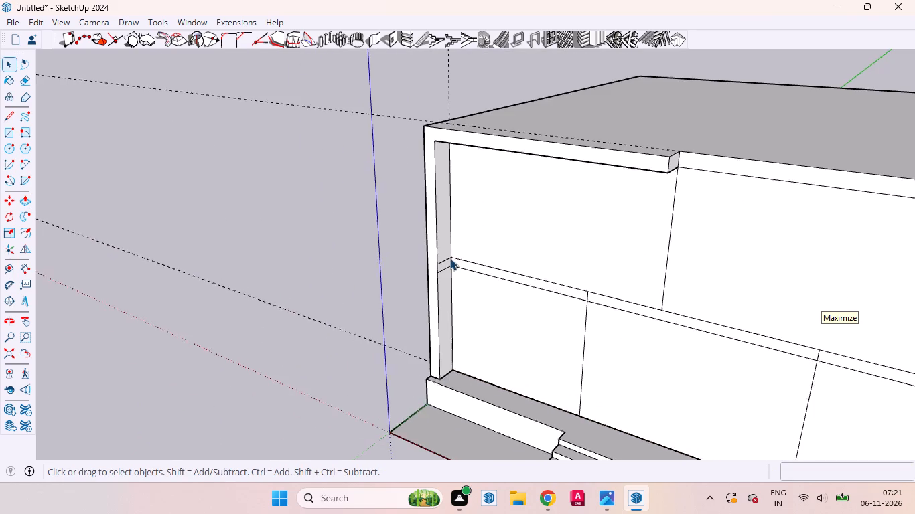
scroll(450, 258, up, 10)
click(437, 263)
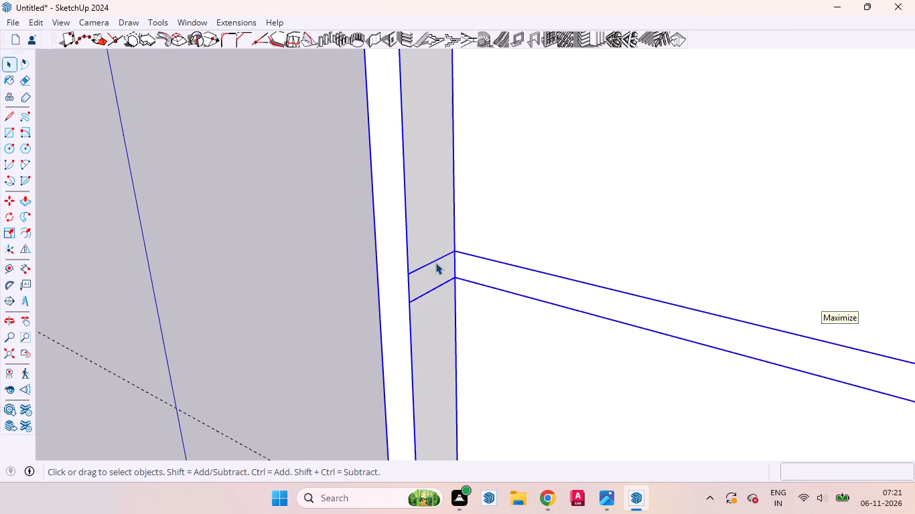
double_click(435, 262)
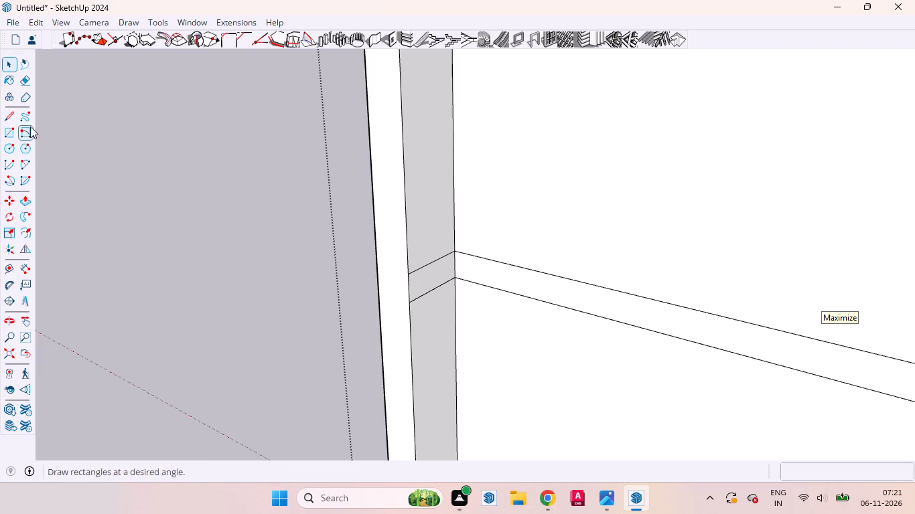
click(18, 81)
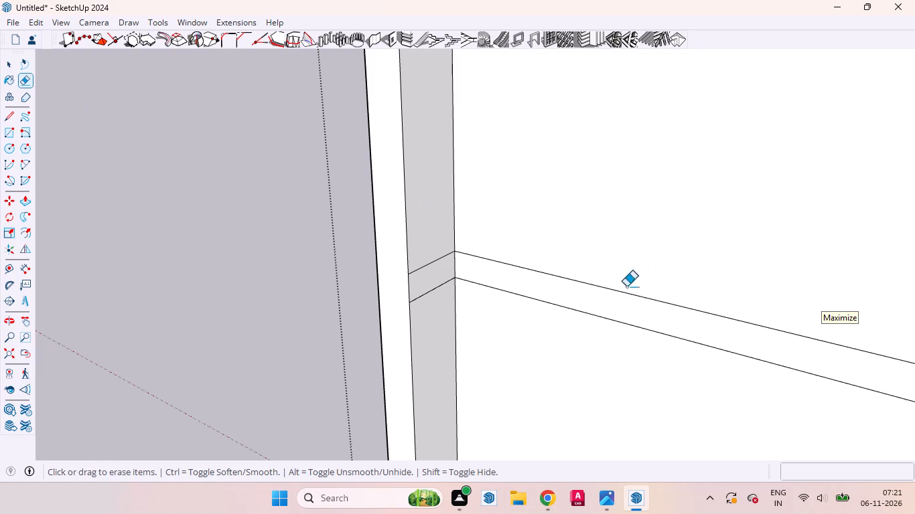
scroll(616, 276, up, 7)
drag(284, 223, 297, 279)
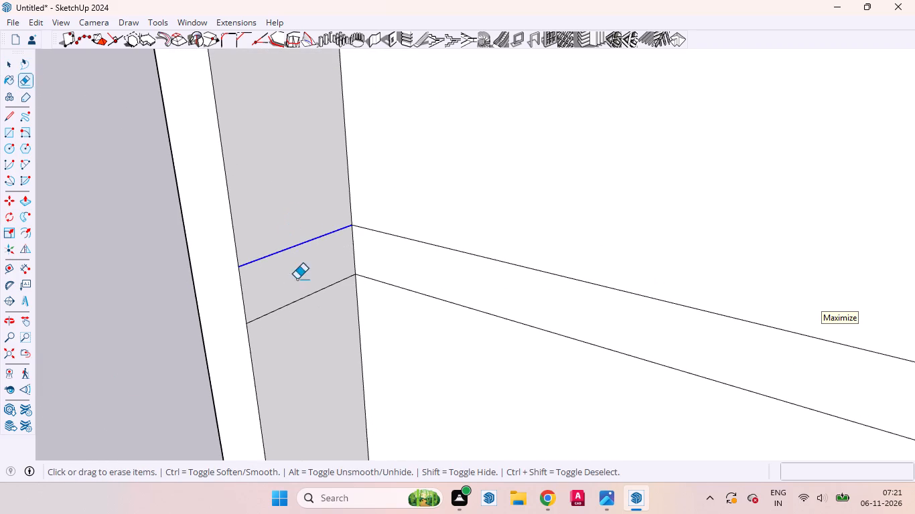
drag(297, 279, 308, 323)
Examine the projecting L-shaped frame, its end at the upper-storey divider and the whole front facade from several angles.
scroll(384, 276, down, 10)
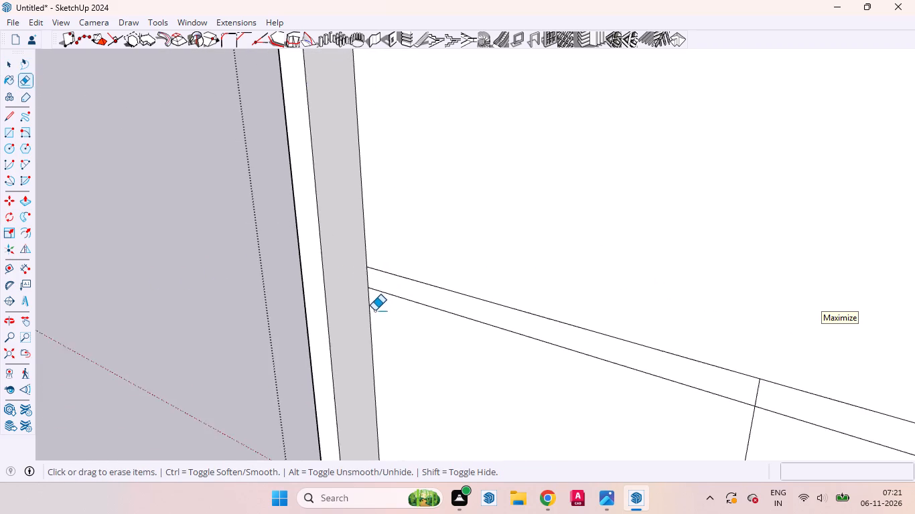
scroll(374, 311, down, 10)
middle_drag(435, 295, 485, 179)
scroll(447, 385, down, 2)
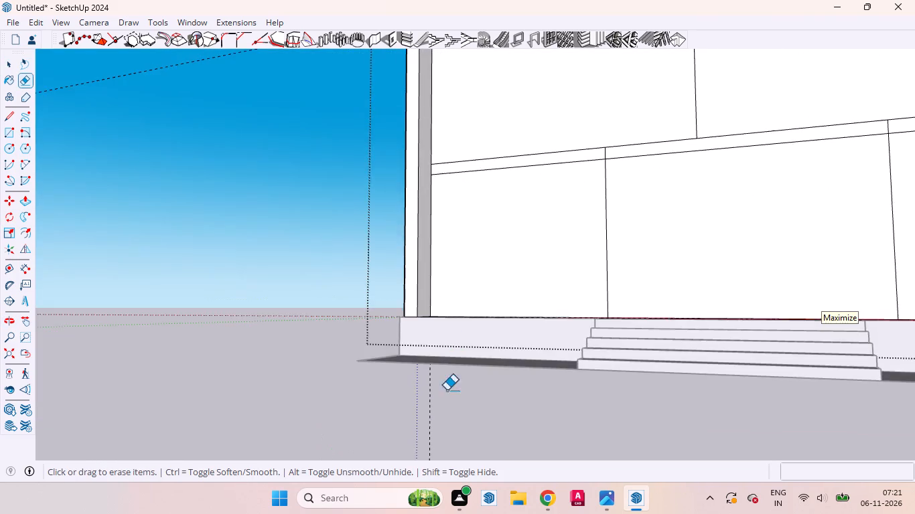
scroll(447, 390, down, 8)
scroll(571, 94, up, 10)
middle_drag(555, 274, 569, 153)
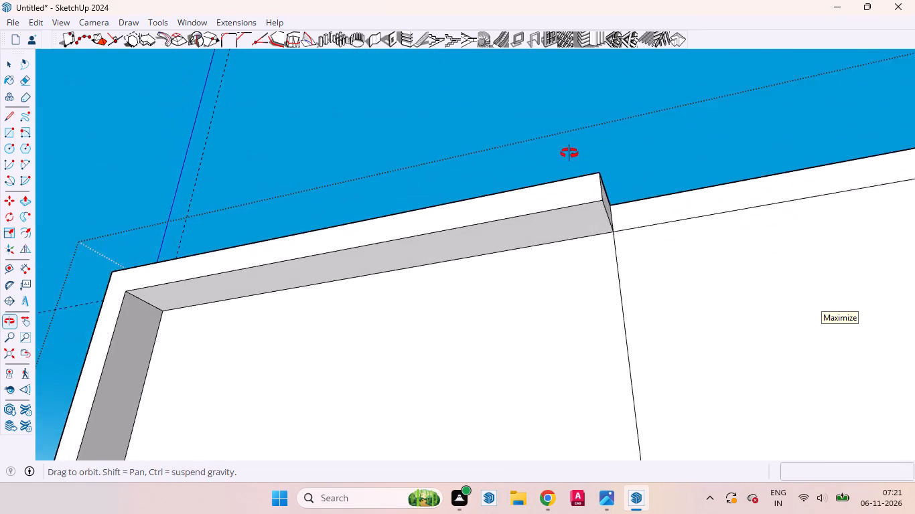
middle_drag(569, 153, 675, 216)
scroll(675, 216, up, 1)
scroll(668, 217, down, 13)
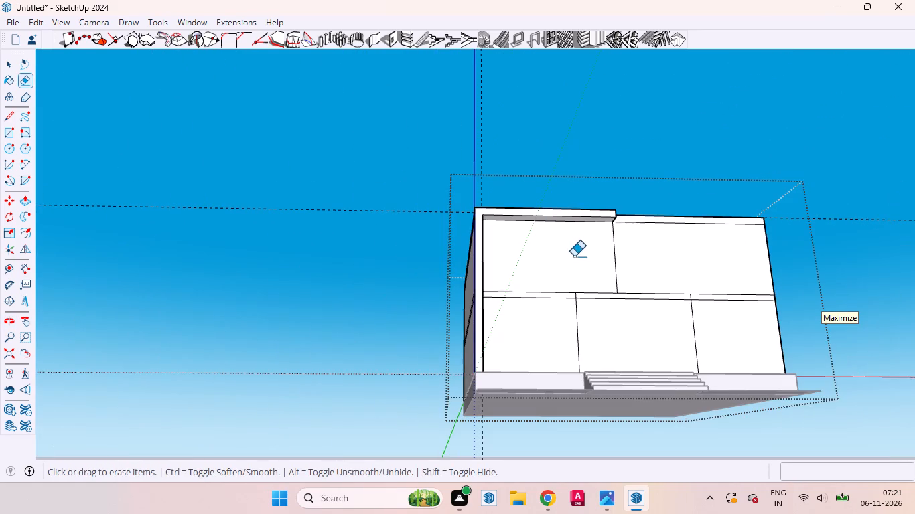
middle_drag(580, 279, 466, 298)
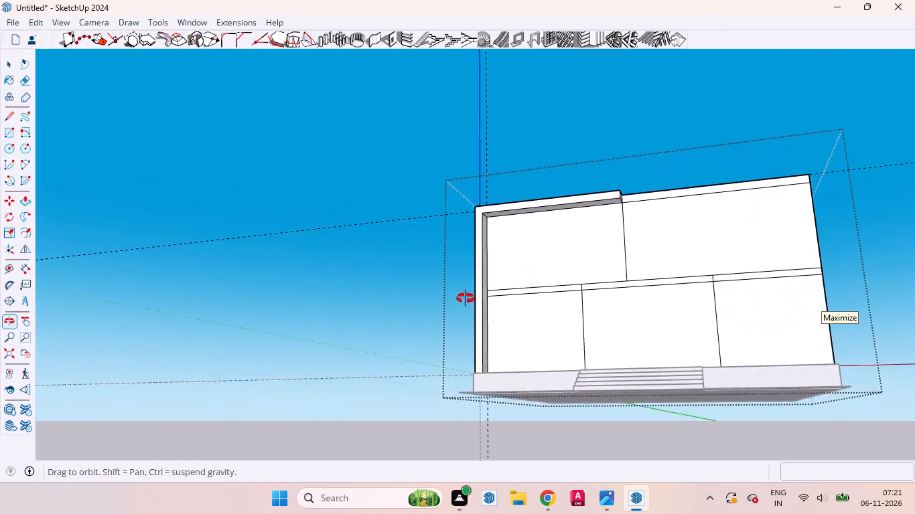
middle_drag(466, 298, 465, 336)
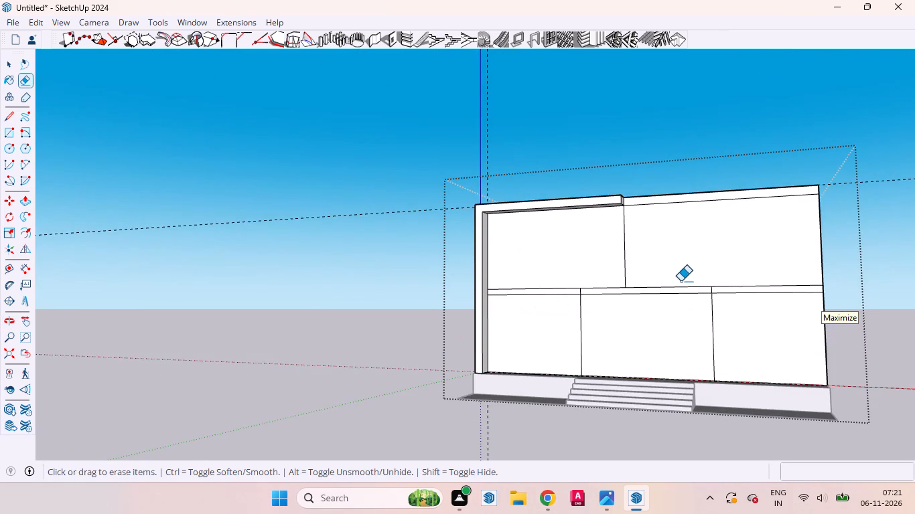
key(space)
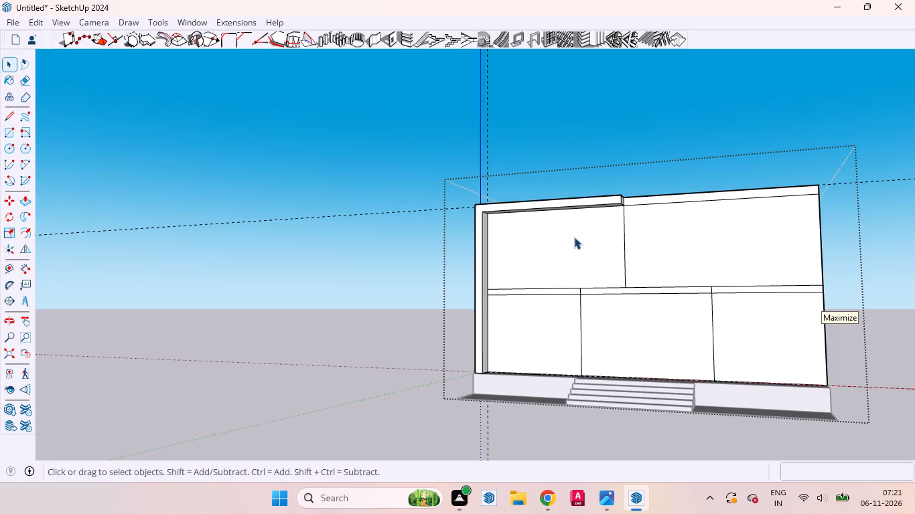
Push/Pull the ground-floor bay beside the projecting edge strip 3' inward.
scroll(646, 213, up, 3)
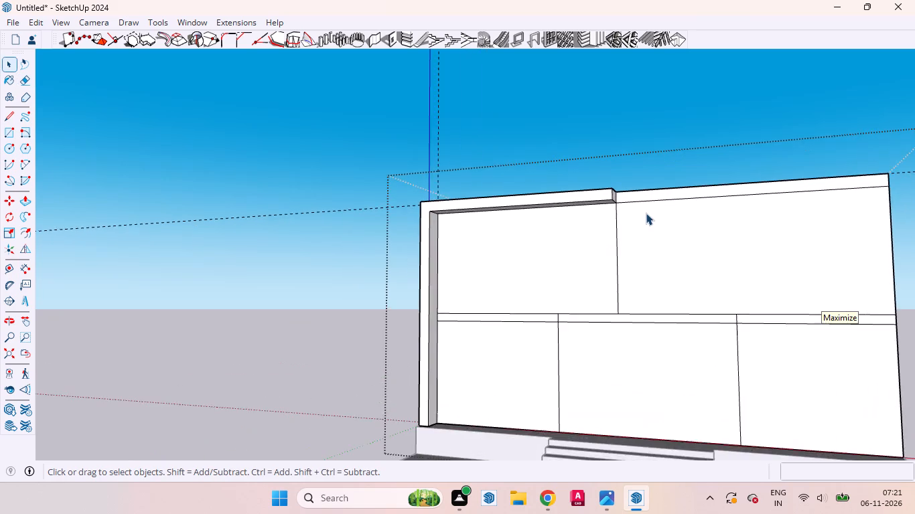
scroll(646, 213, up, 3)
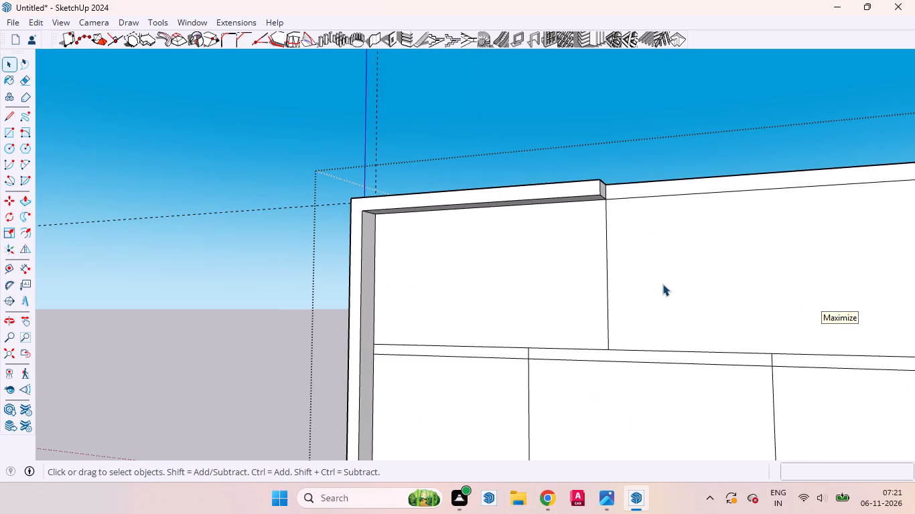
click(662, 284)
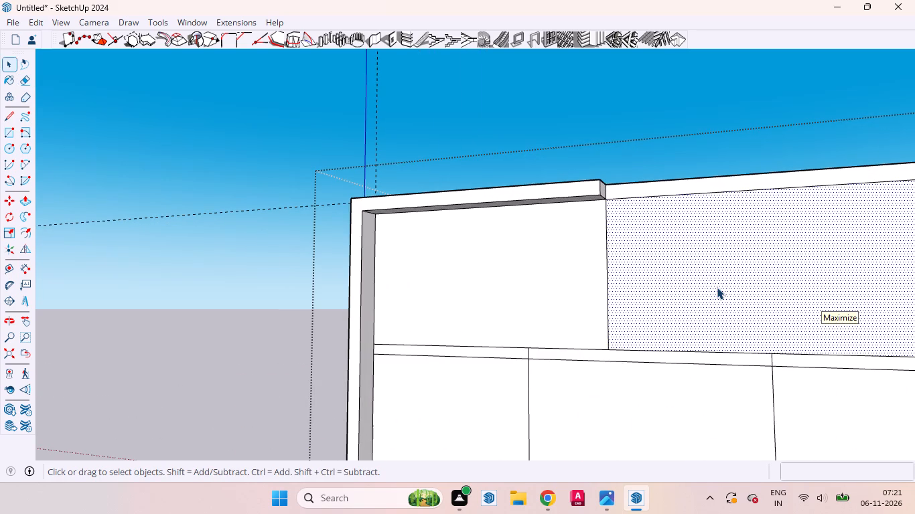
scroll(536, 293, down, 7)
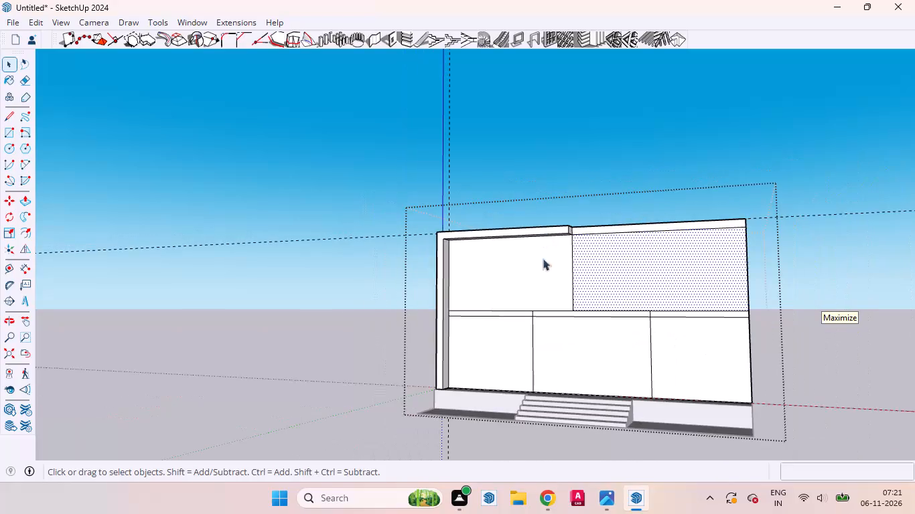
scroll(544, 296, down, 4)
scroll(537, 357, up, 5)
click(512, 304)
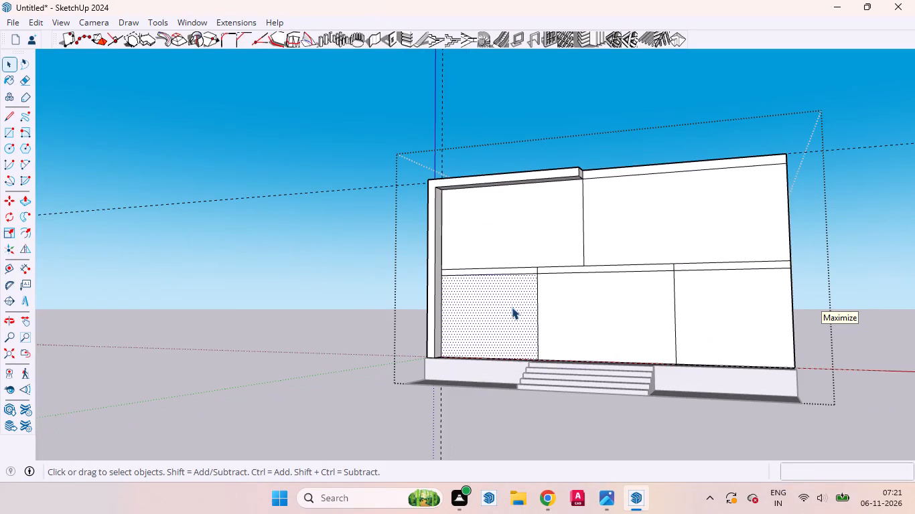
scroll(512, 307, up, 5)
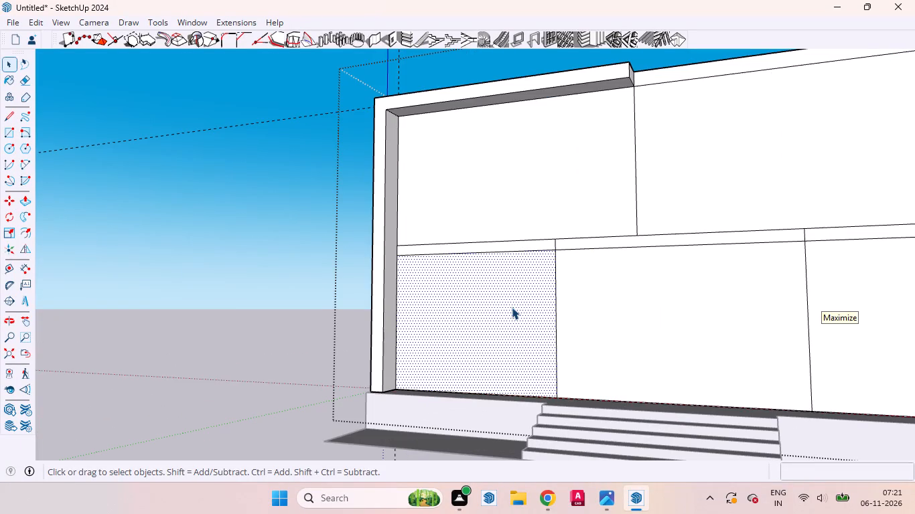
key(p)
scroll(512, 312, up, 2)
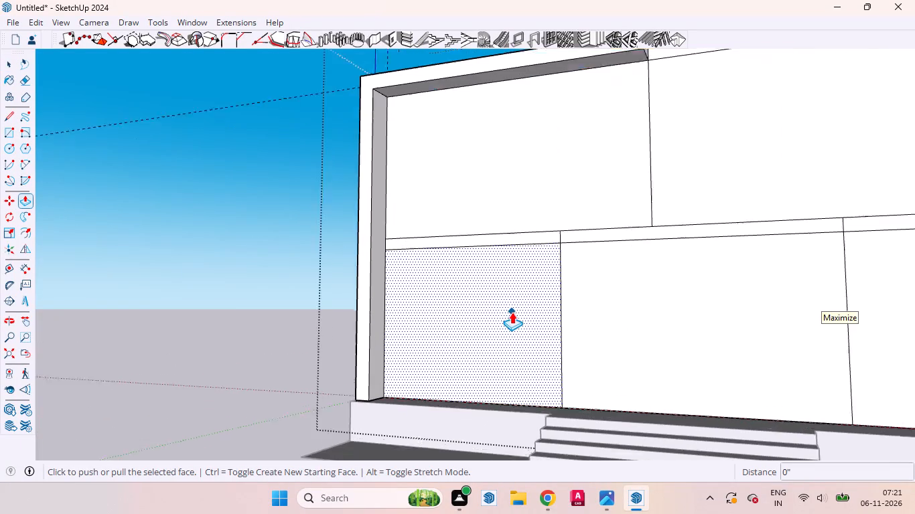
scroll(512, 312, up, 3)
drag(471, 331, 480, 331)
text(3')
key(Return)
middle_drag(557, 232, 654, 116)
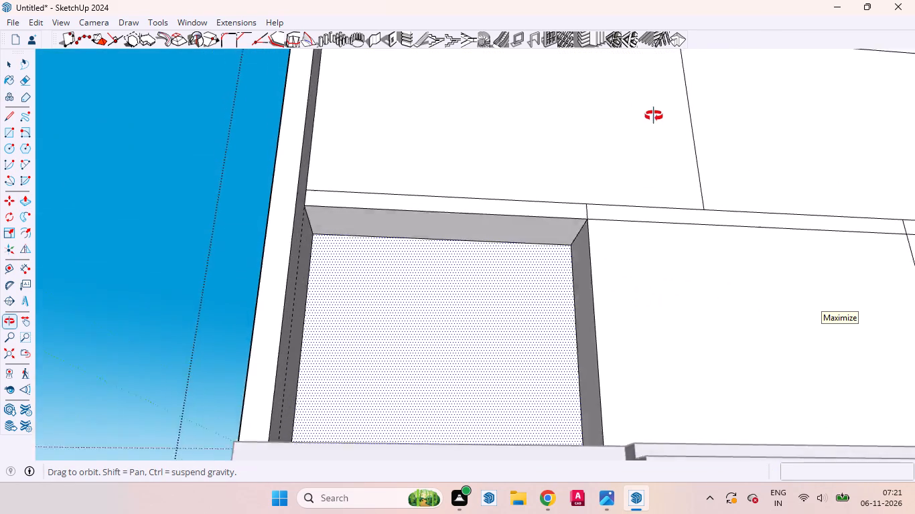
middle_drag(654, 116, 569, 200)
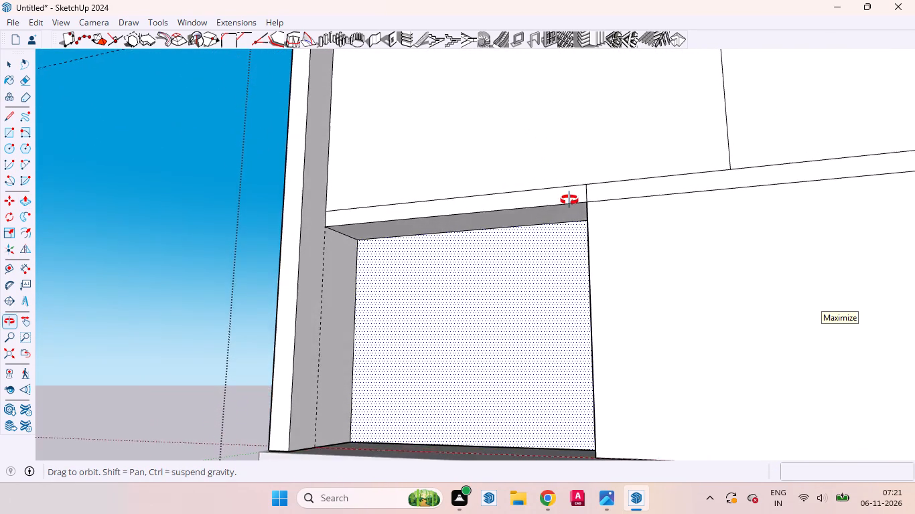
middle_drag(569, 200, 568, 201)
Recess both upper-storey bays with Push/Pull by the same 3', starting with the one inside the projecting frame.
scroll(568, 201, up, 1)
scroll(545, 236, down, 4)
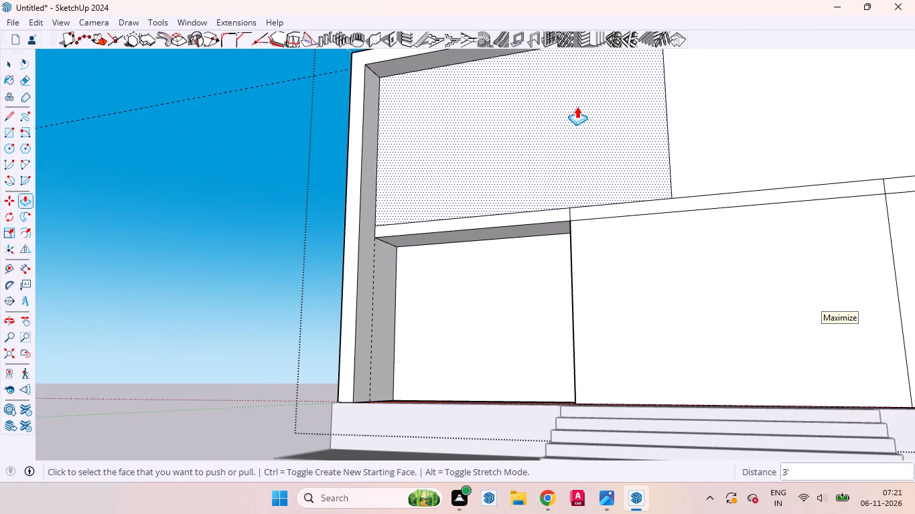
click(516, 141)
click(516, 141)
double_click(516, 141)
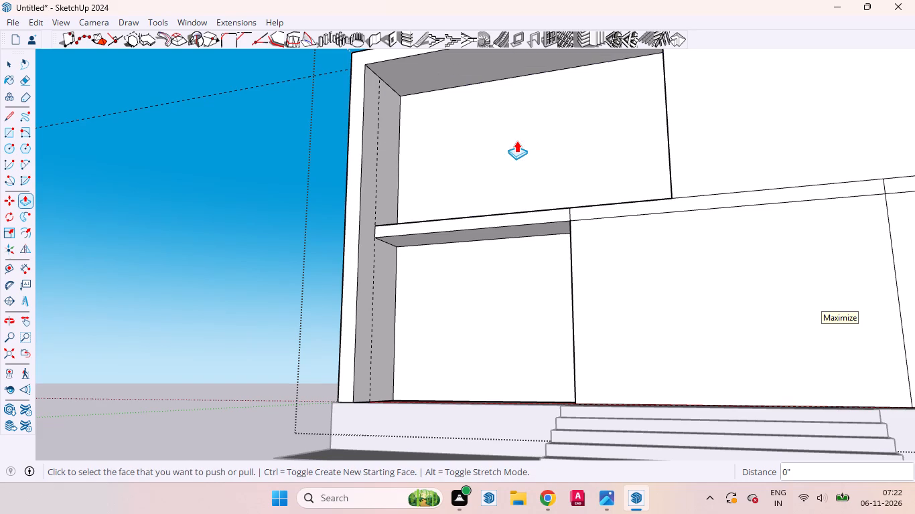
middle_drag(688, 207, 800, 313)
scroll(535, 284, down, 2)
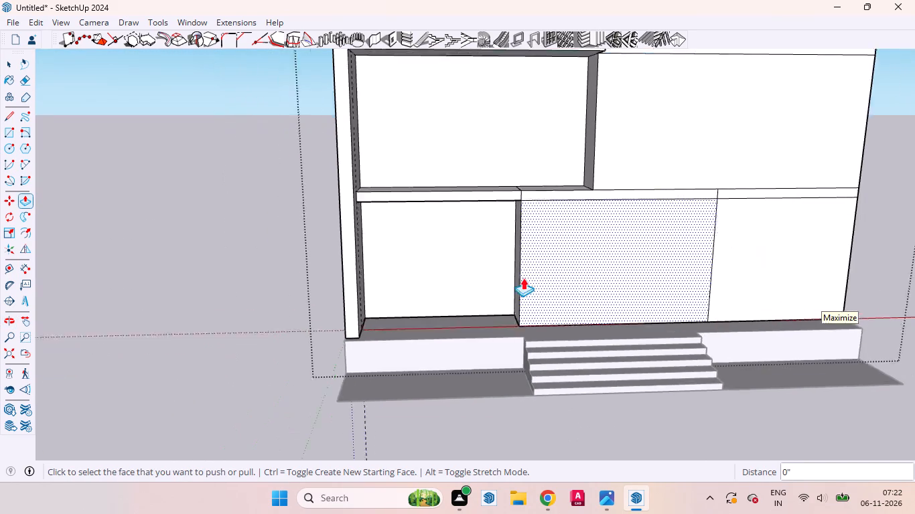
scroll(523, 278, down, 5)
middle_drag(685, 273, 536, 281)
double_click(597, 179)
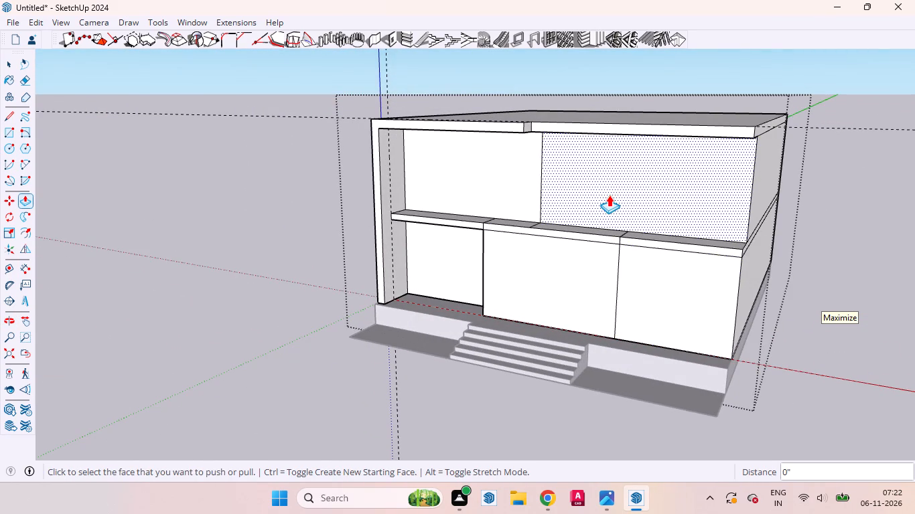
Push/Pull the wider upper-storey bay, beyond the projecting frame, a further 18" inward.
middle_drag(661, 211, 511, 173)
drag(577, 173, 589, 178)
text(18)
key(Return)
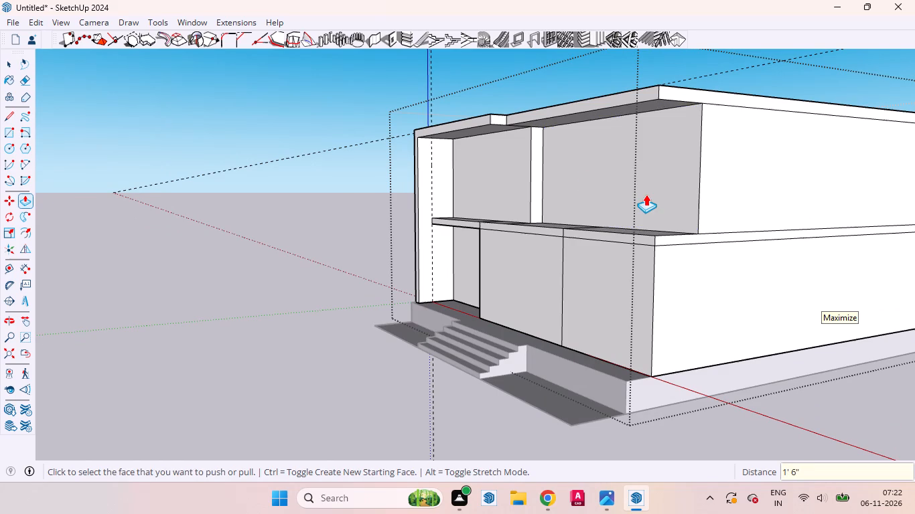
Check the depth of the step between the two upper-storey recesses with the Dimension tool, without placing a dimension.
scroll(588, 170, up, 6)
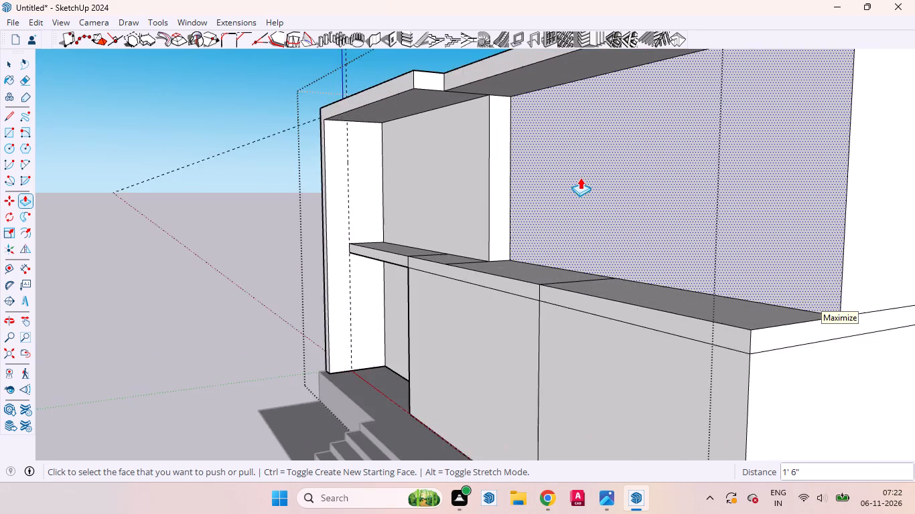
scroll(580, 177, up, 4)
middle_drag(574, 240, 571, 290)
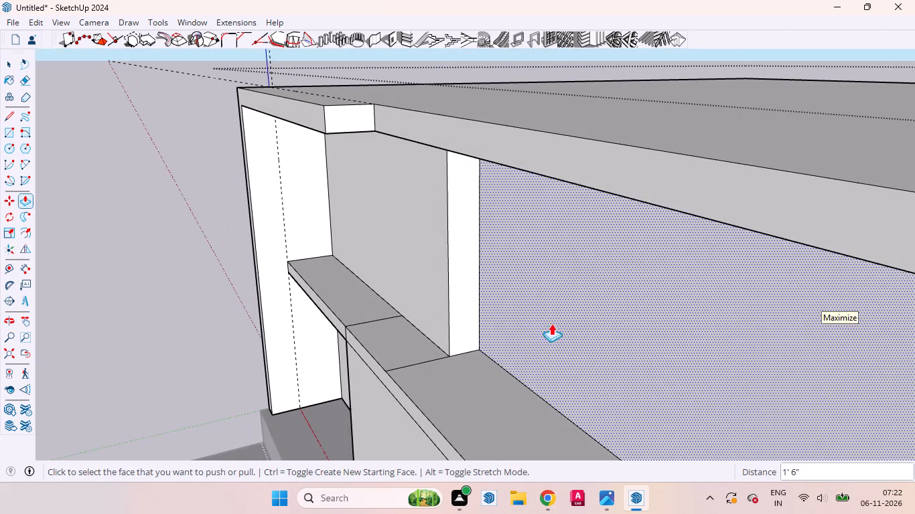
key(space)
key(d)
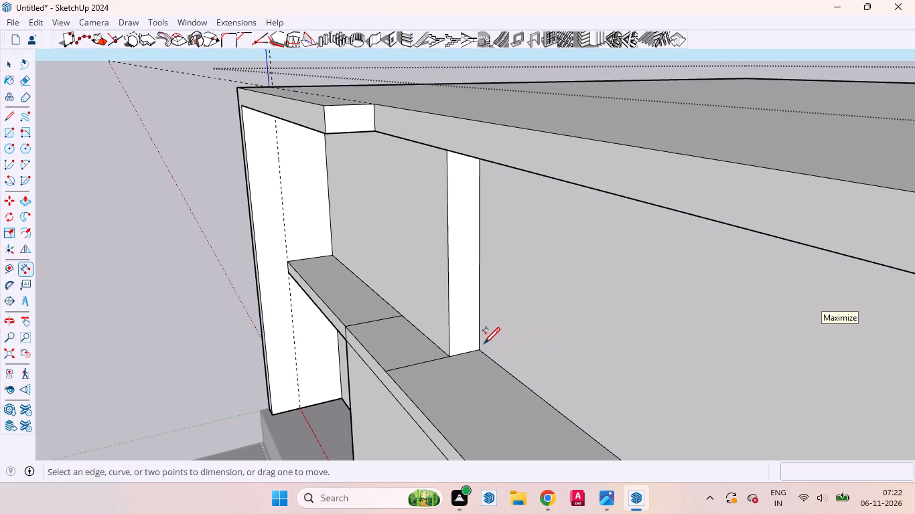
click(481, 343)
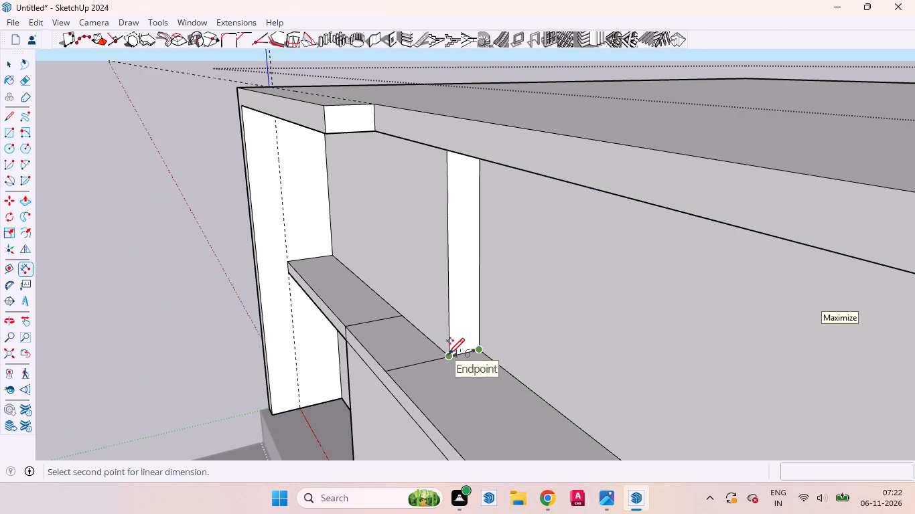
key(space)
Erase the three short lines dividing the top of the ledge between the storeys.
scroll(529, 237, down, 6)
scroll(462, 296, up, 6)
scroll(547, 246, down, 6)
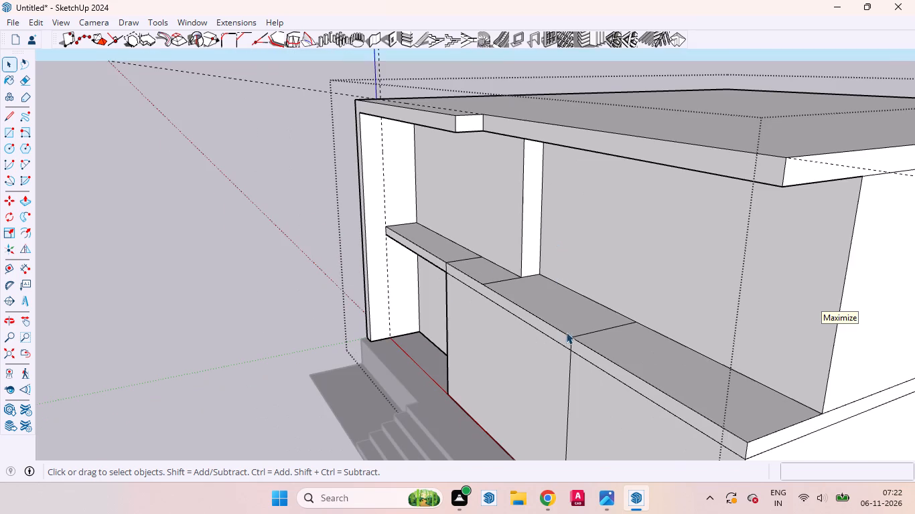
click(566, 303)
middle_drag(536, 336, 691, 446)
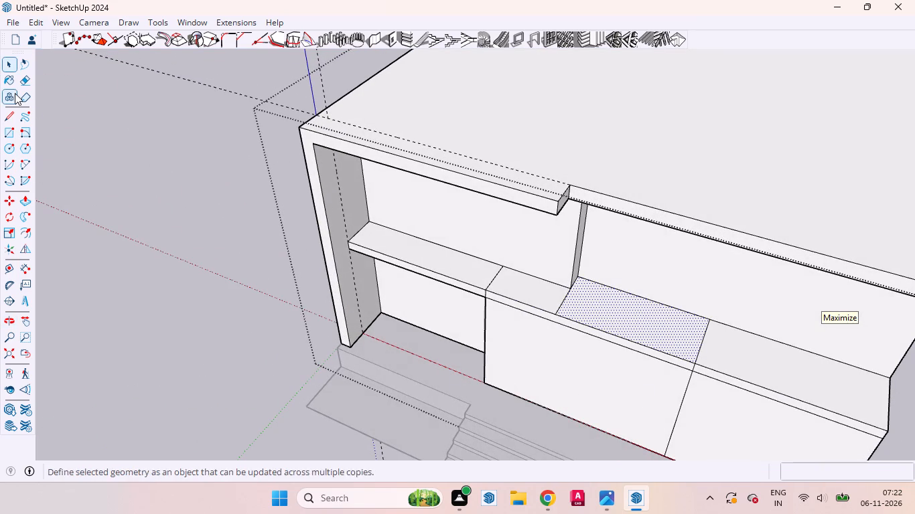
click(27, 73)
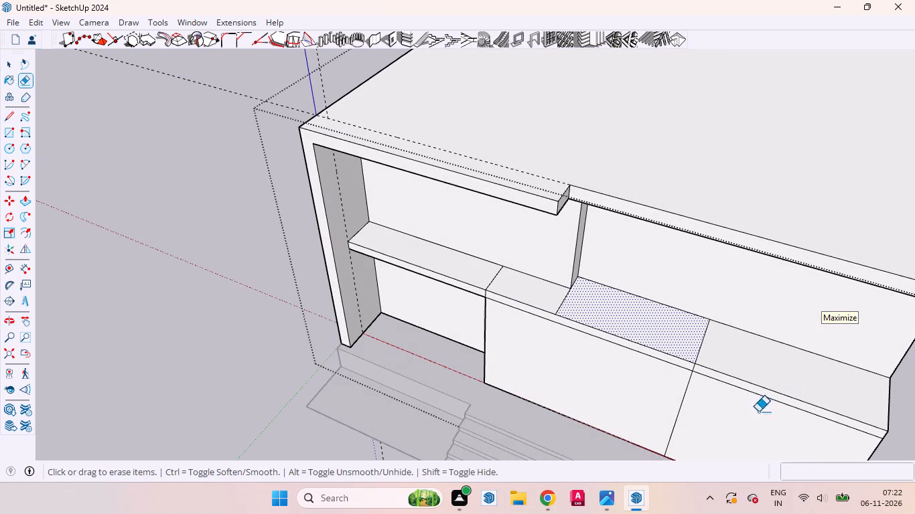
scroll(747, 392, up, 8)
click(658, 317)
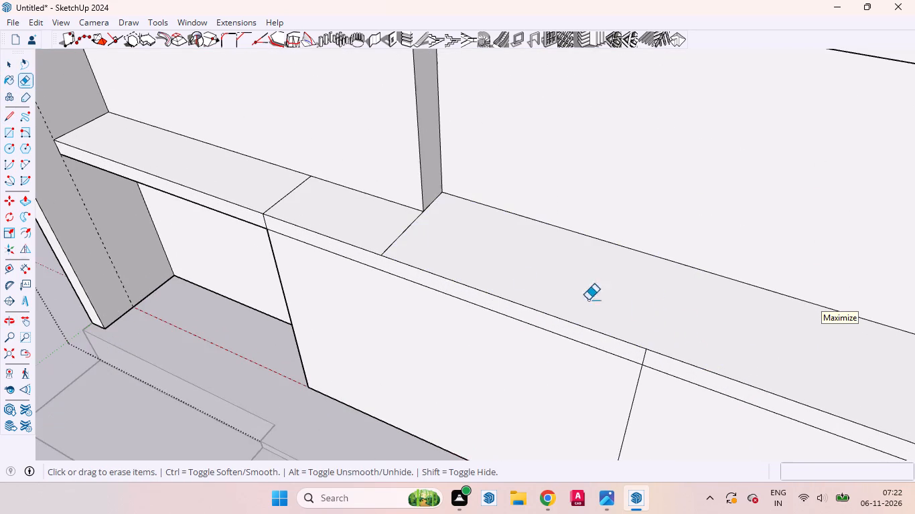
drag(277, 177, 406, 247)
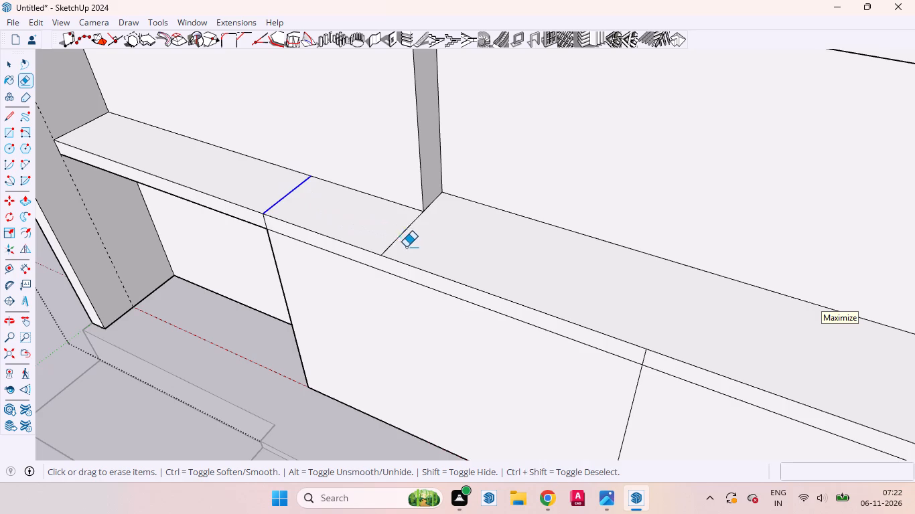
drag(406, 247, 420, 253)
scroll(608, 288, down, 9)
middle_drag(638, 316, 673, 109)
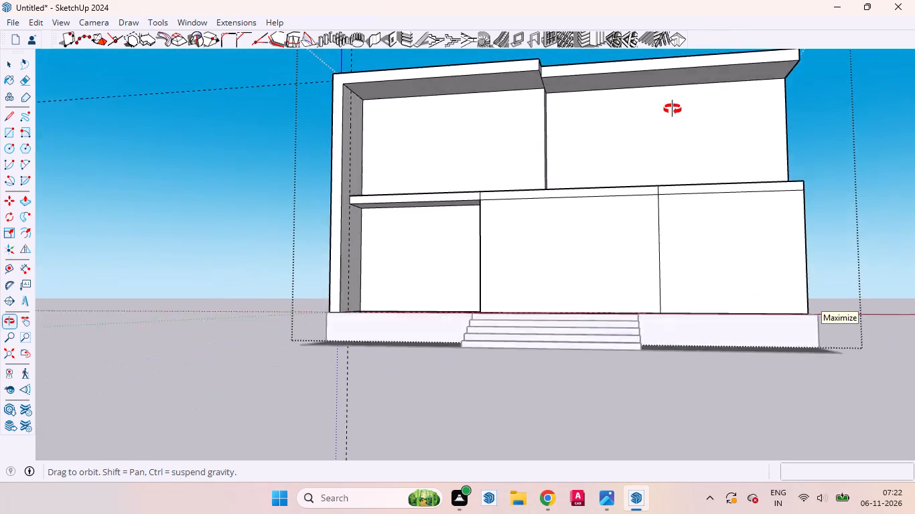
middle_drag(673, 109, 648, 109)
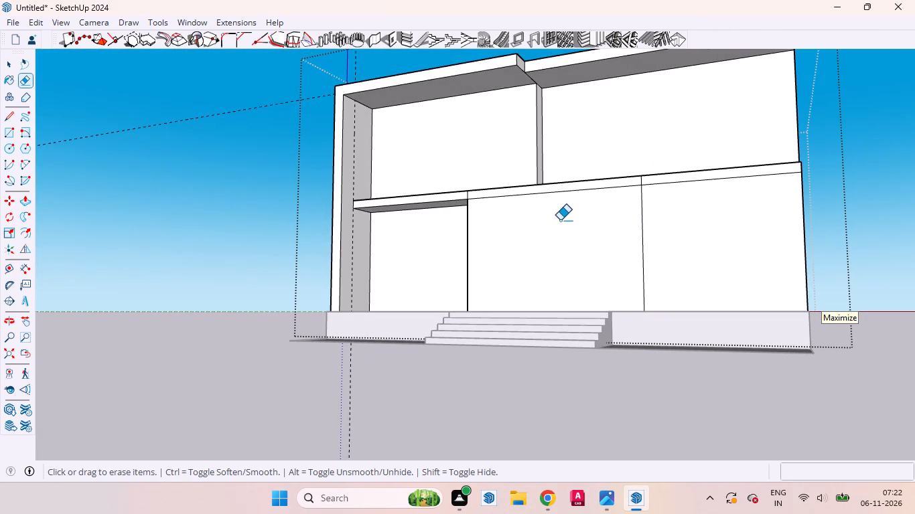
key(space)
Push/Pull the parapet band above the wider upper-storey bay back 4' 6", flush with the recessed wall.
scroll(649, 350, down, 2)
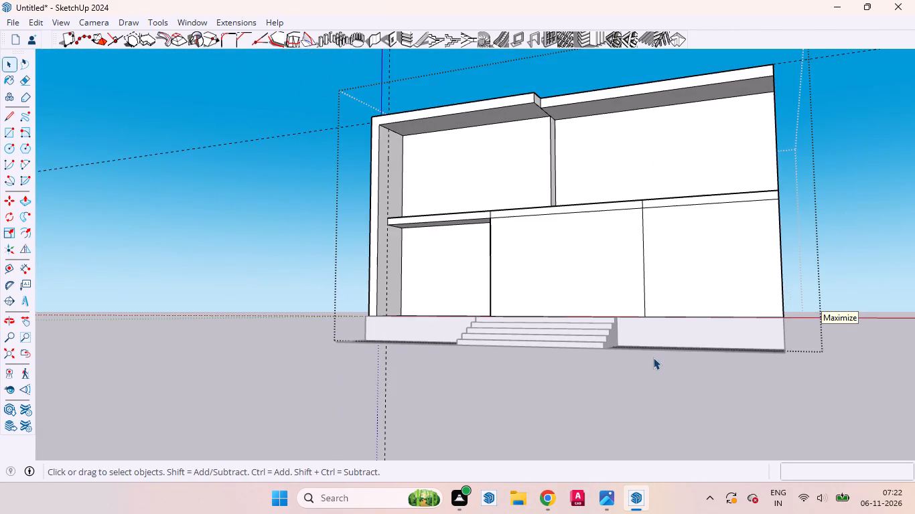
middle_drag(653, 357, 652, 321)
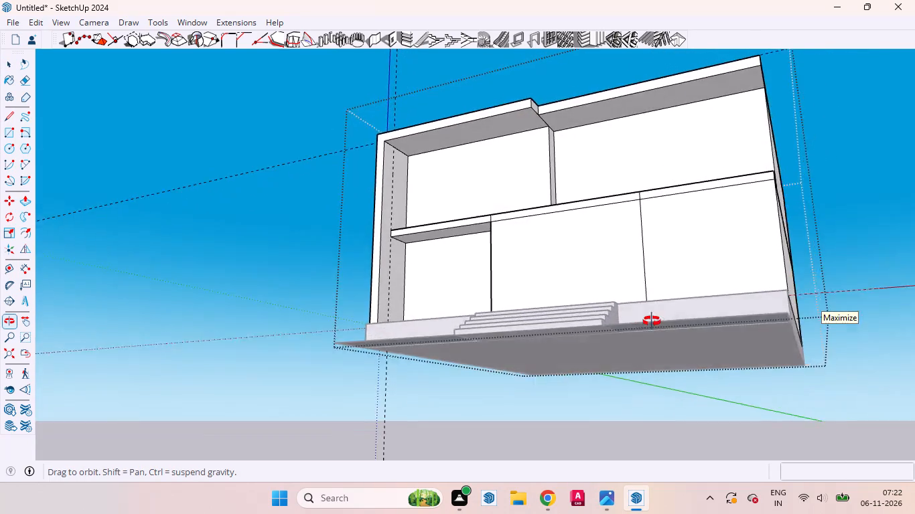
middle_drag(652, 321, 679, 371)
scroll(737, 347, down, 3)
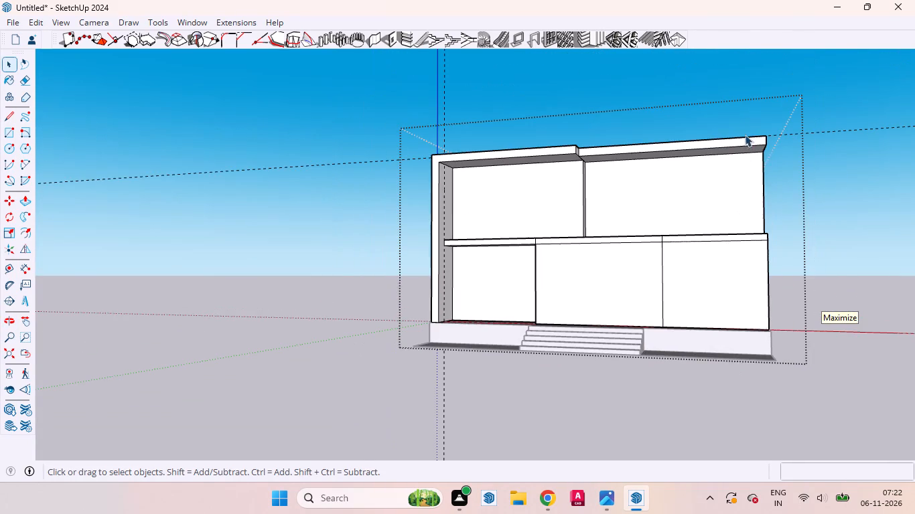
scroll(745, 138, up, 6)
middle_drag(734, 149, 752, 213)
scroll(748, 212, up, 4)
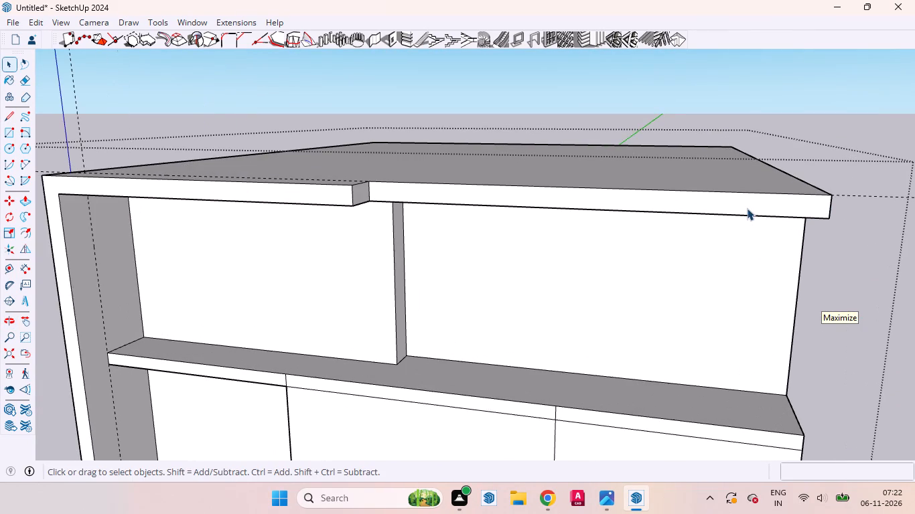
click(747, 208)
key(p)
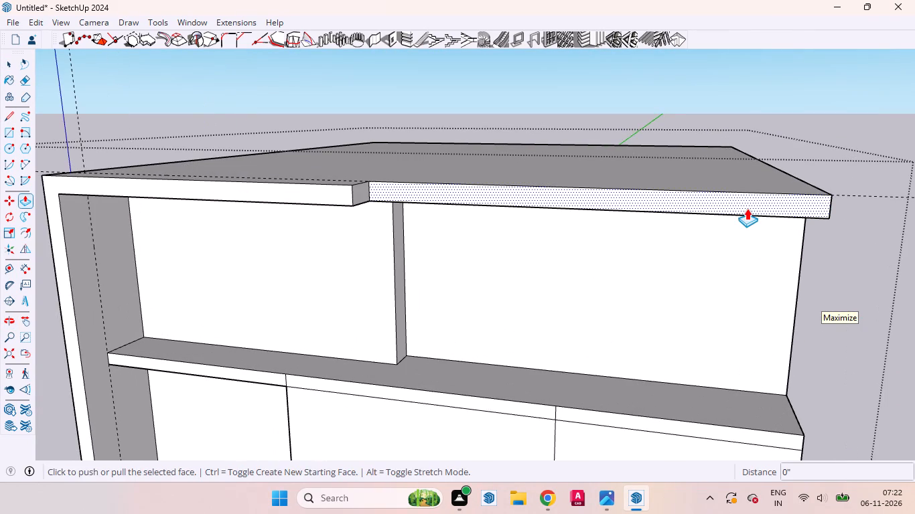
click(747, 208)
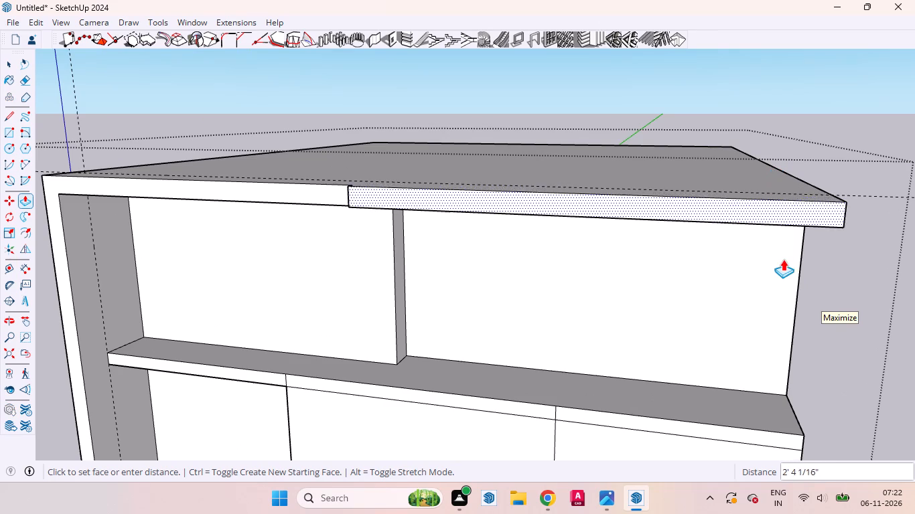
click(727, 319)
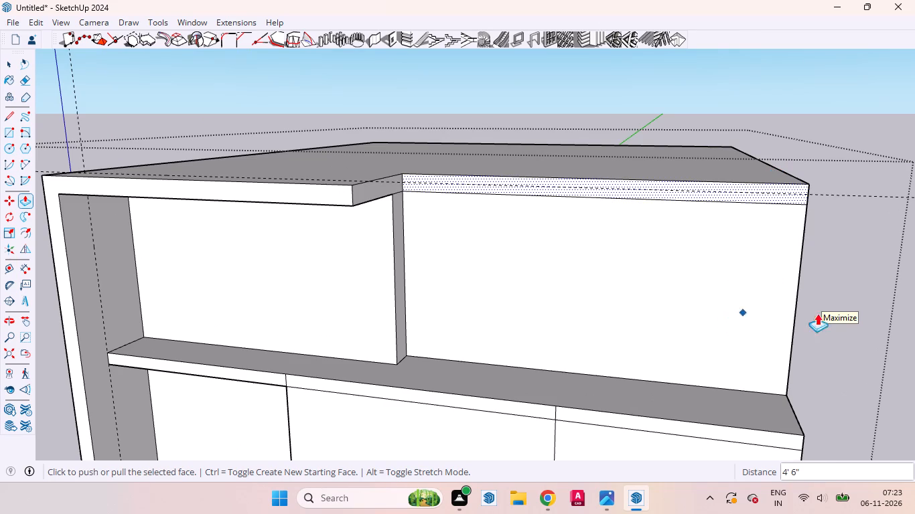
key(space)
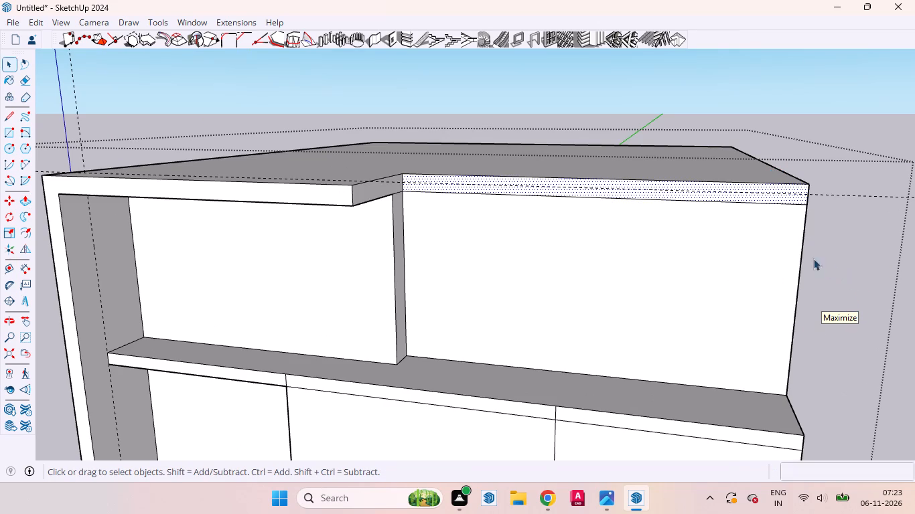
Push/Pull the end face of the projecting parapet sideways so it overhangs past the edge of the narrower upper-storey recess.
scroll(756, 256, down, 3)
middle_drag(454, 234, 358, 213)
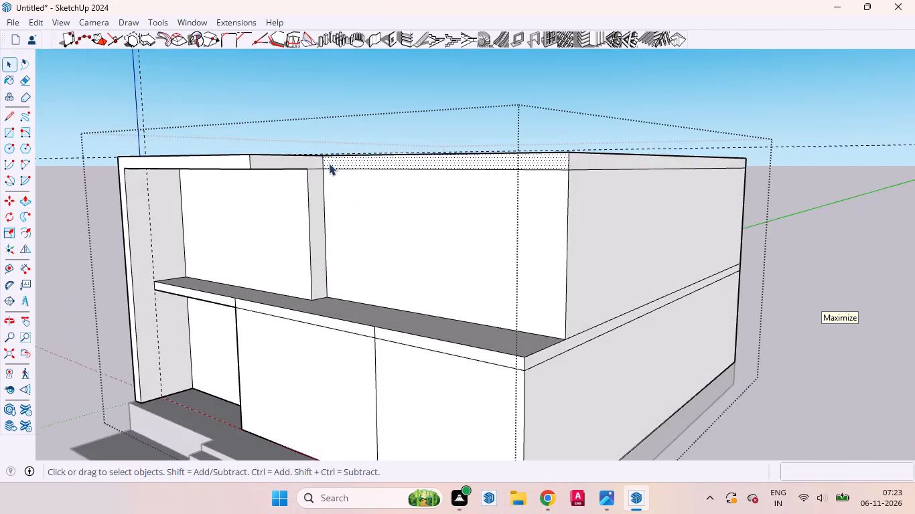
scroll(328, 163, up, 9)
click(279, 162)
middle_drag(303, 177, 428, 187)
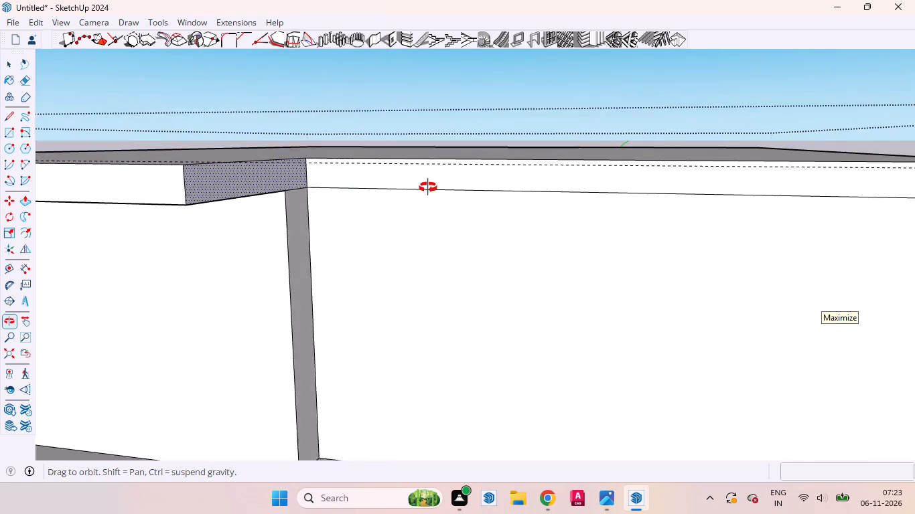
middle_drag(428, 187, 478, 133)
scroll(477, 132, up, 1)
scroll(472, 163, down, 3)
scroll(468, 163, up, 1)
scroll(466, 163, down, 6)
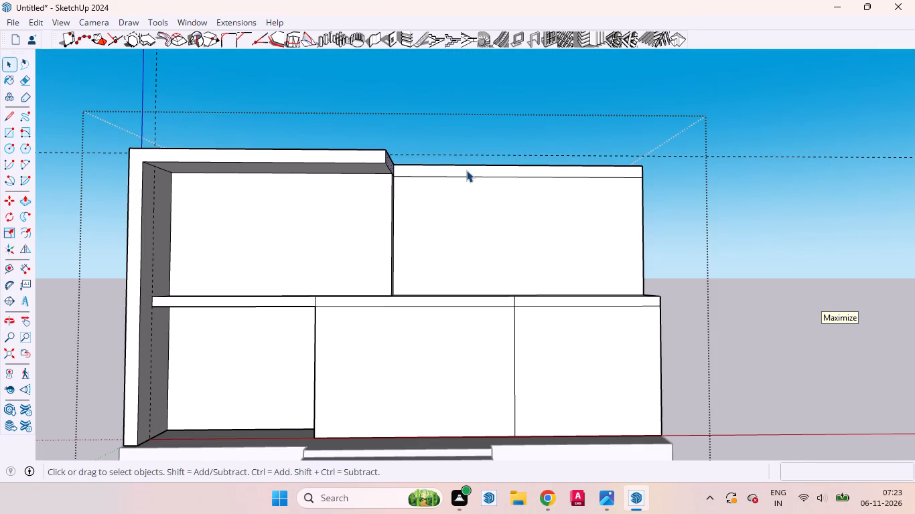
middle_drag(464, 170, 332, 156)
scroll(363, 173, up, 4)
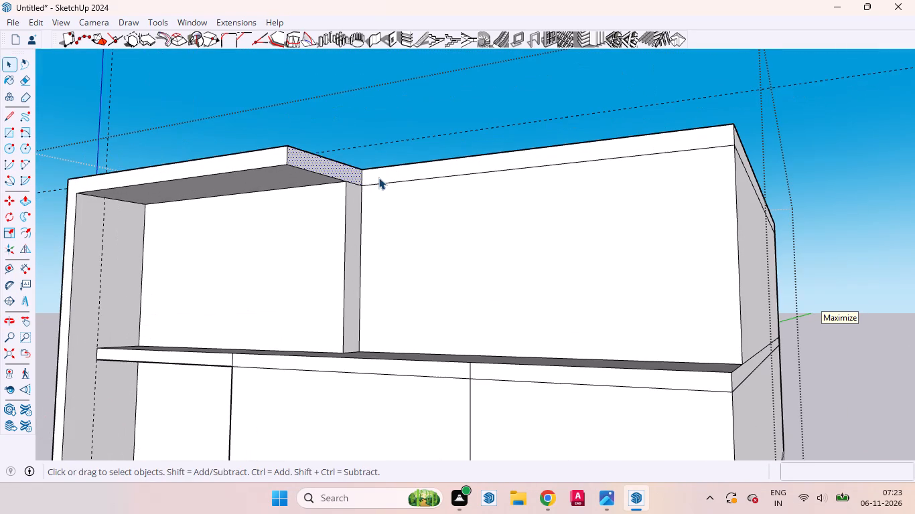
key(p)
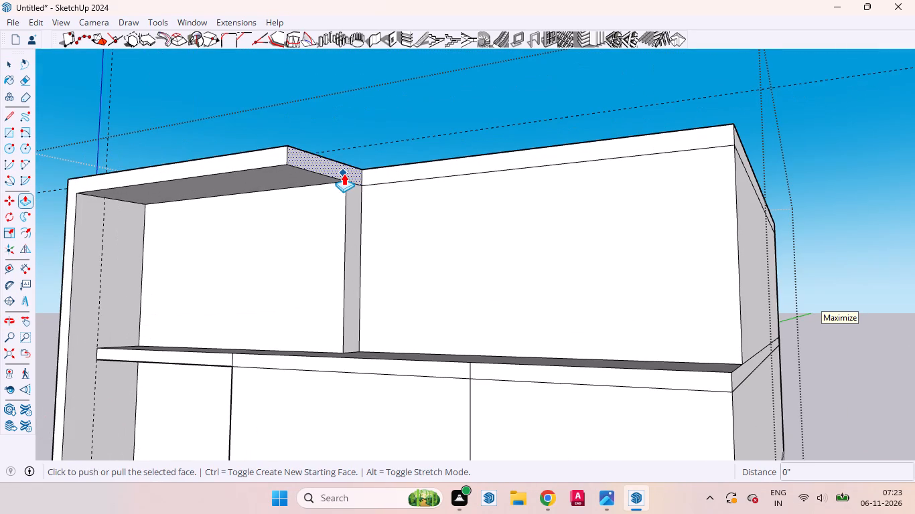
drag(344, 173, 366, 177)
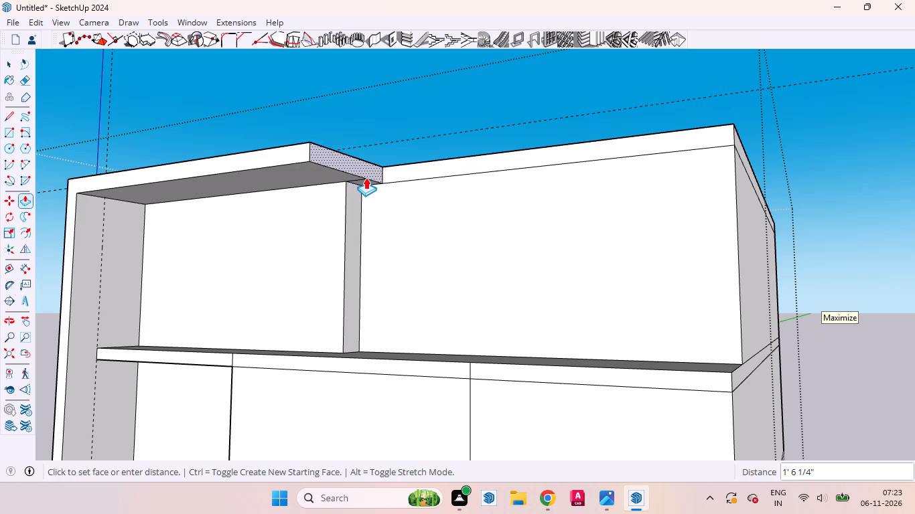
drag(366, 177, 366, 178)
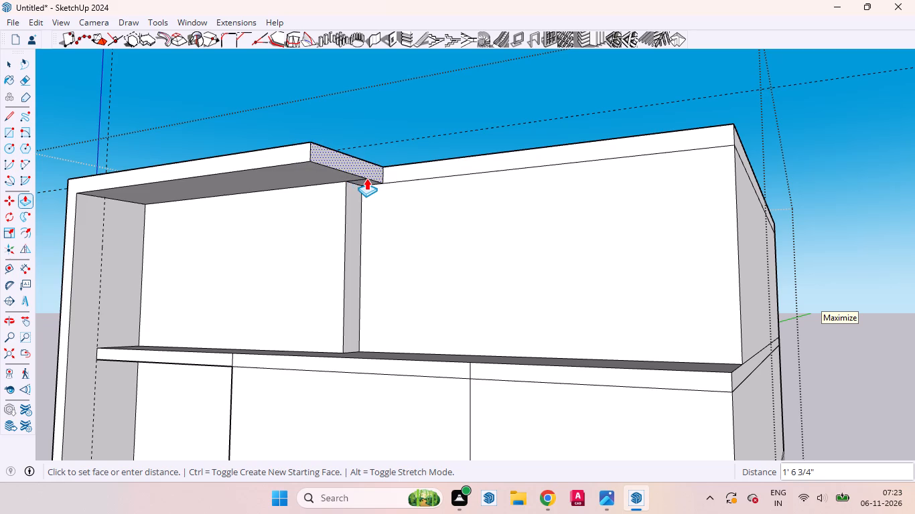
drag(366, 178, 376, 183)
middle_drag(389, 205, 549, 161)
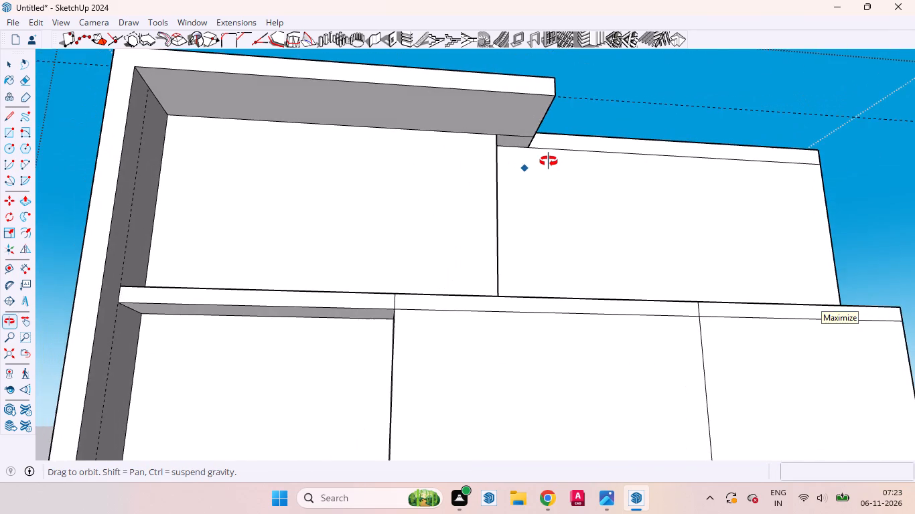
middle_drag(549, 161, 535, 157)
scroll(535, 157, up, 1)
Erase the short leftover line on the underside of the parapet's overhanging end.
key(space)
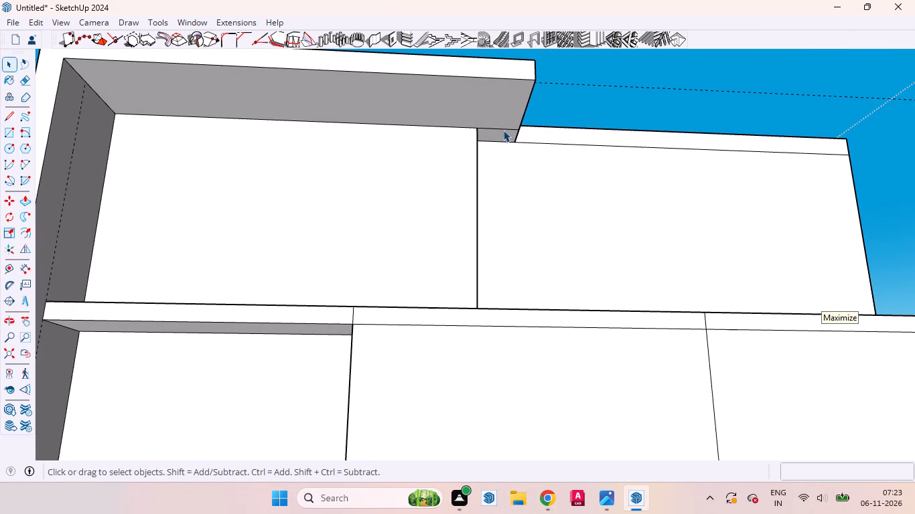
click(503, 131)
right_click(503, 131)
click(520, 149)
Draw a line about 21' long across the roof, from the inner corner of the parapet step to the opposite side edge.
scroll(508, 193, down, 9)
middle_drag(535, 212, 421, 313)
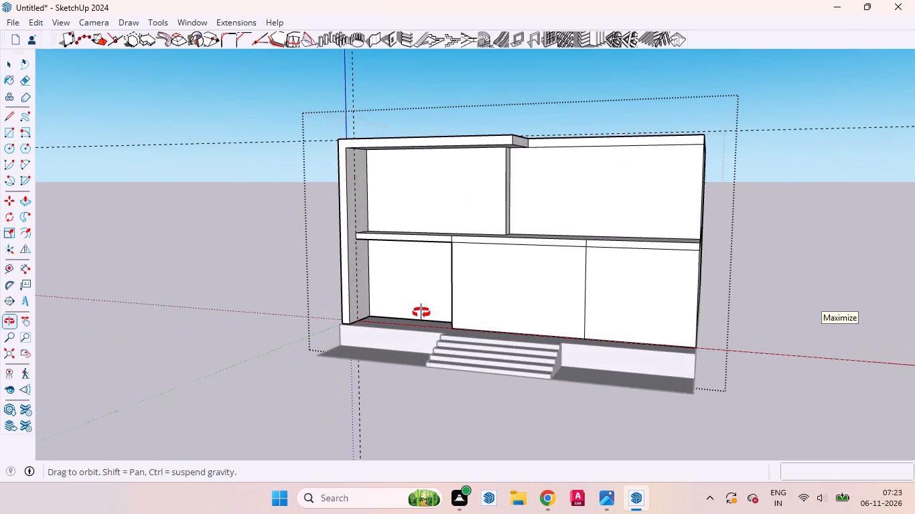
middle_drag(421, 313, 492, 316)
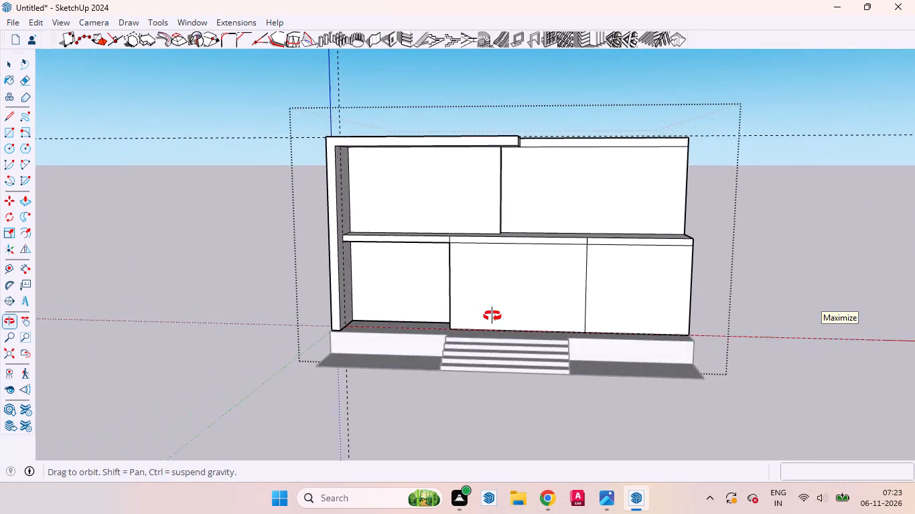
middle_drag(492, 316, 502, 301)
scroll(496, 309, down, 3)
scroll(477, 163, up, 3)
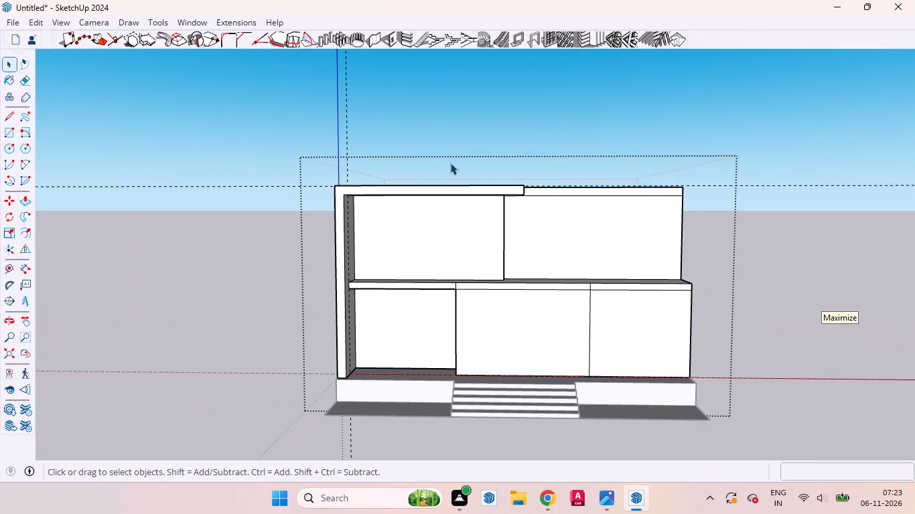
scroll(449, 176, down, 1)
middle_drag(470, 210, 540, 324)
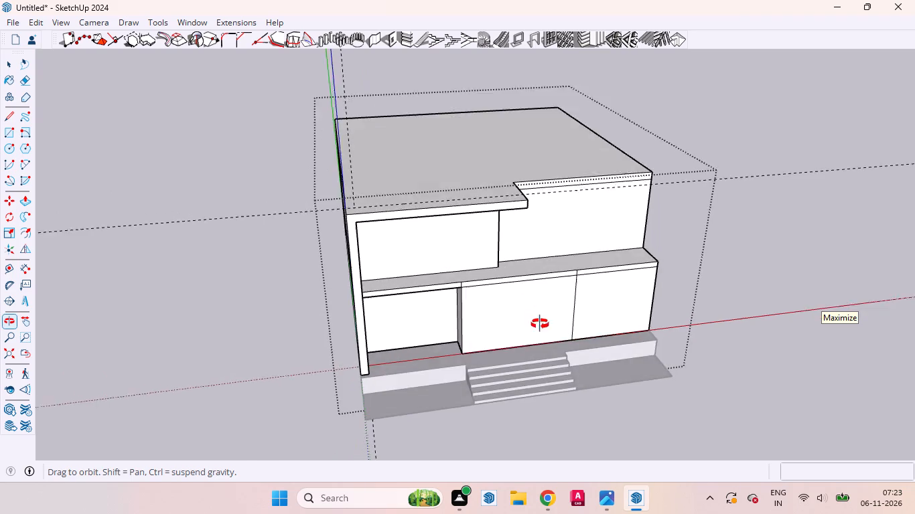
middle_drag(540, 324, 540, 335)
scroll(513, 244, up, 4)
click(475, 187)
middle_drag(467, 196, 549, 269)
key(l)
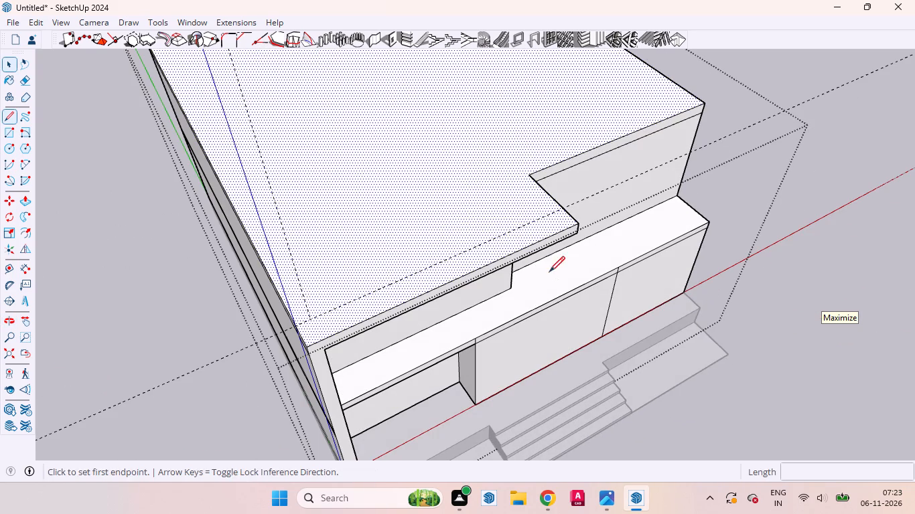
click(528, 175)
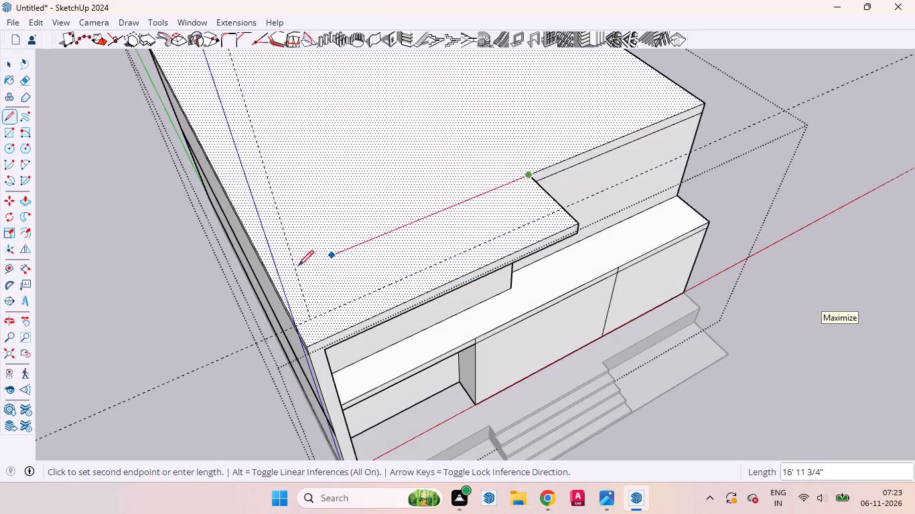
click(267, 279)
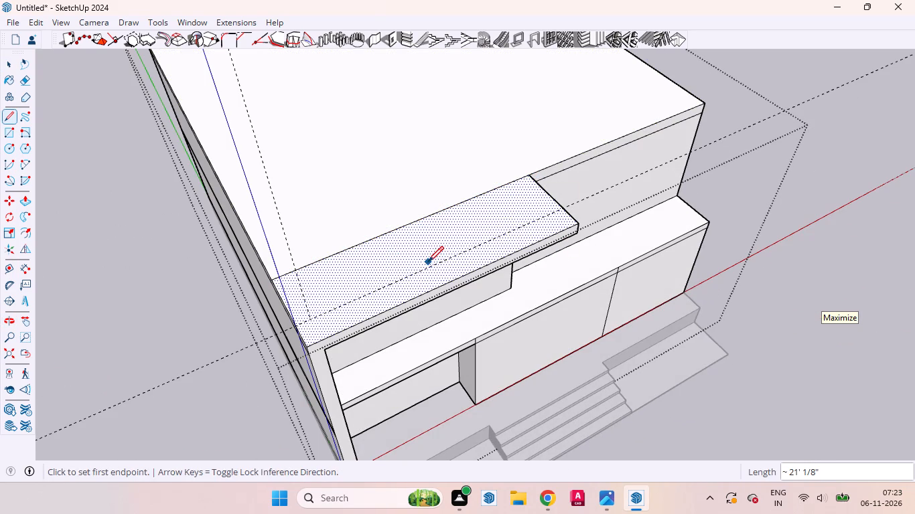
Push/Pull the front roof strip above the projecting frame up 3".
key(space)
key(p)
click(453, 263)
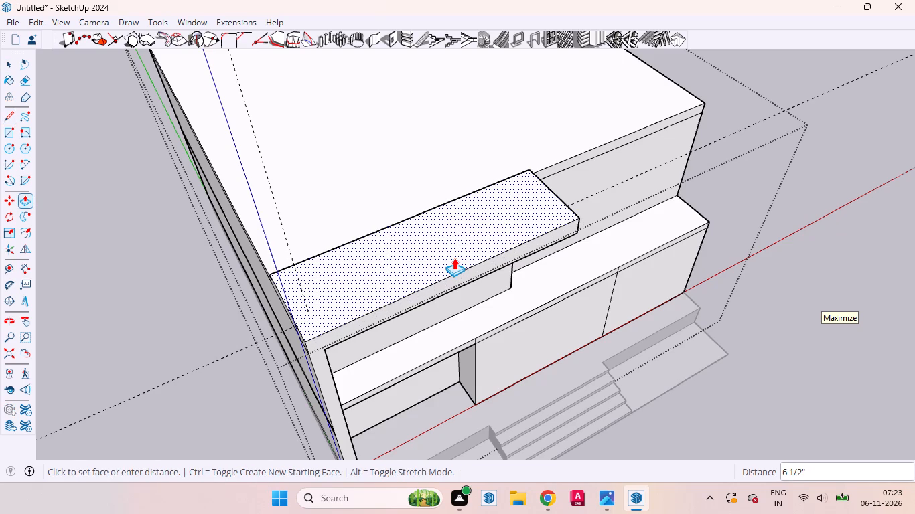
key(3)
key(Return)
key(space)
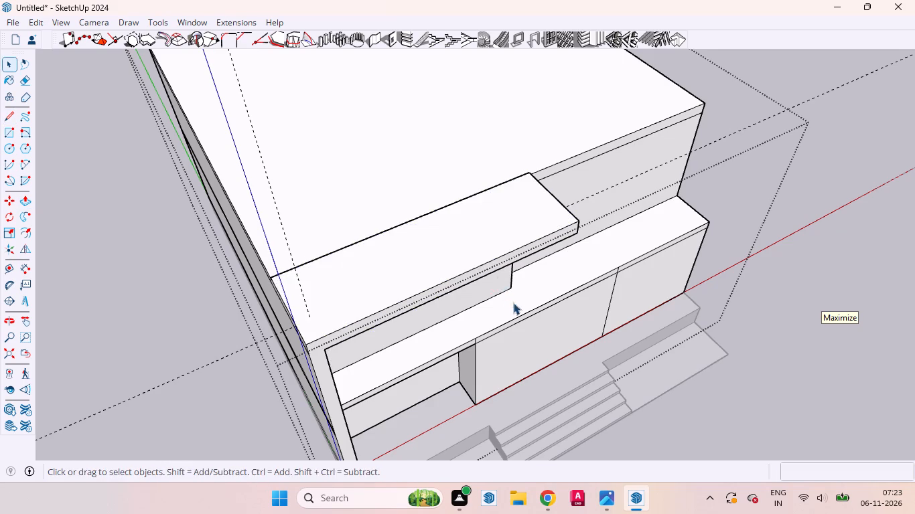
Select the vertical front corner edge at the projecting parapet's free end and bring up the Bevel extension's tools.
middle_drag(482, 288, 347, 181)
scroll(492, 226, down, 3)
middle_drag(478, 226, 488, 114)
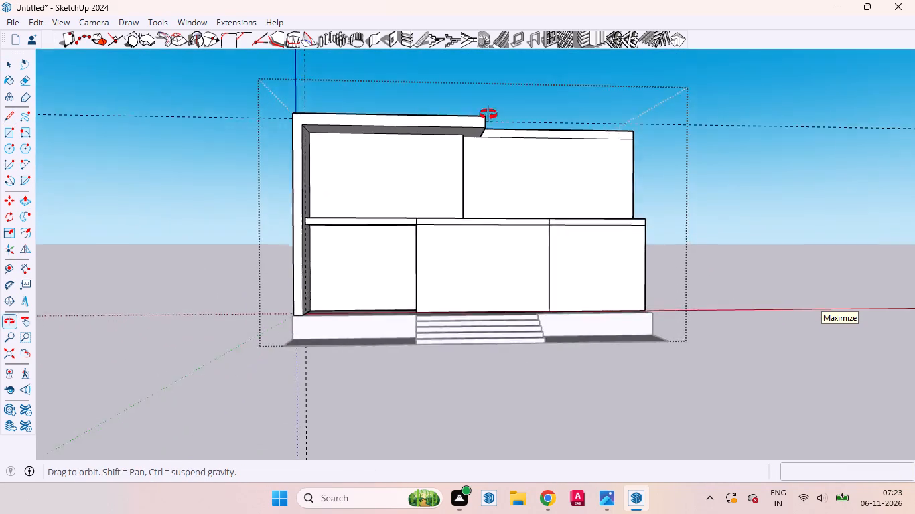
middle_drag(488, 114, 481, 113)
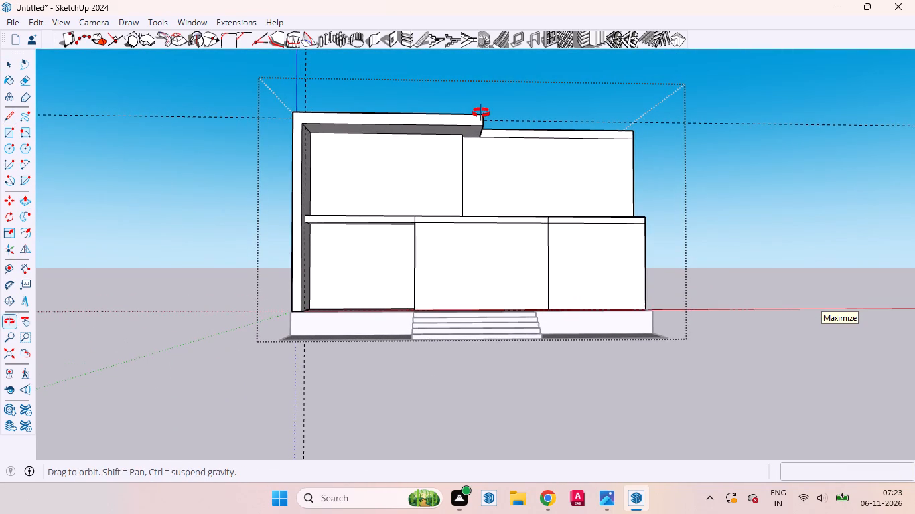
middle_drag(481, 113, 466, 99)
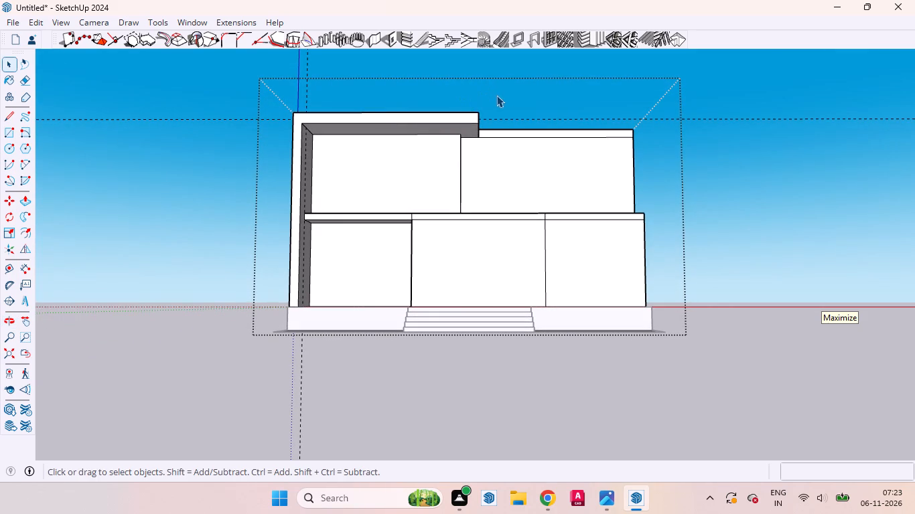
scroll(489, 91, up, 8)
scroll(477, 120, down, 1)
scroll(477, 120, up, 1)
click(472, 143)
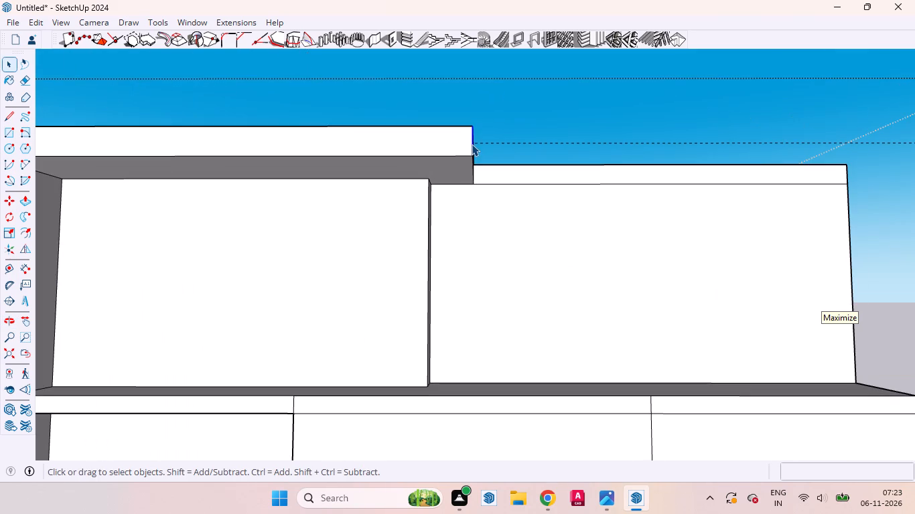
middle_drag(478, 150, 385, 167)
right_click(406, 21)
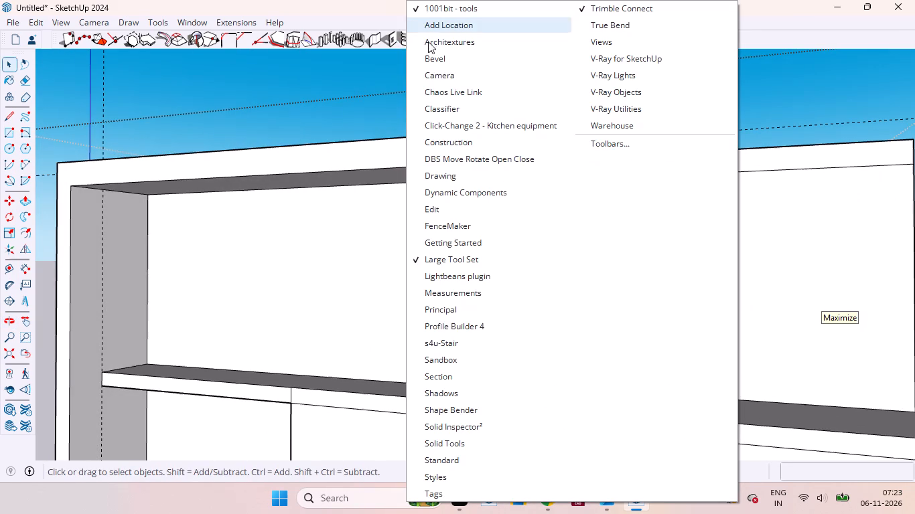
click(444, 60)
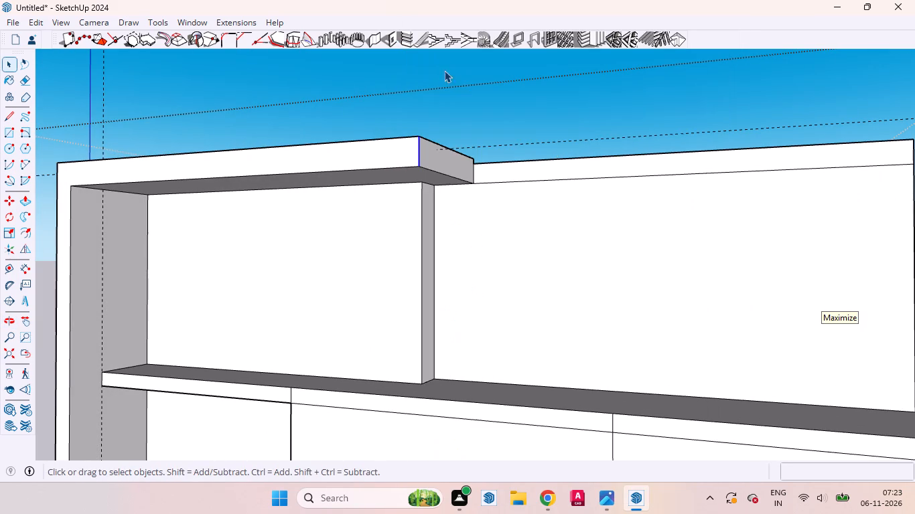
scroll(583, 165, down, 3)
scroll(684, 182, down, 2)
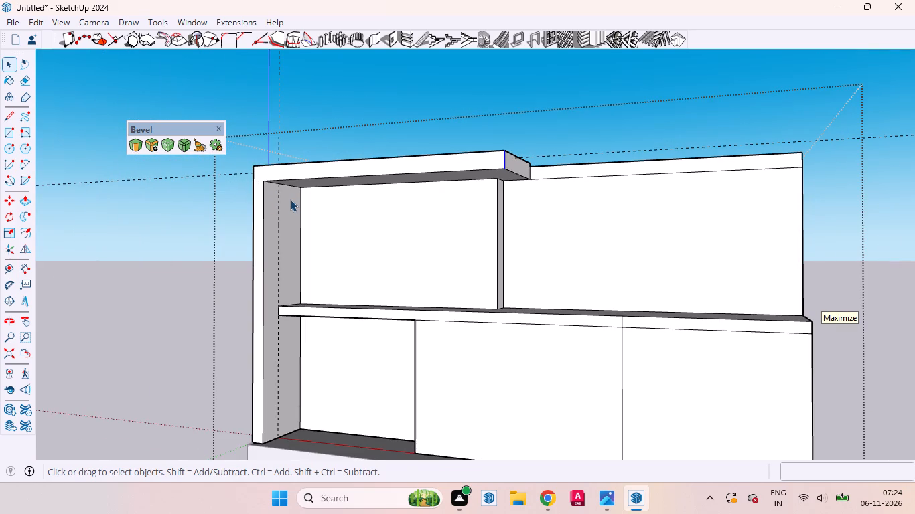
Round the vertical front corner of the projecting parapet's free end with Bevel, using 6 segments and an offset of about 1' 7 11/16".
click(139, 146)
scroll(524, 163, up, 5)
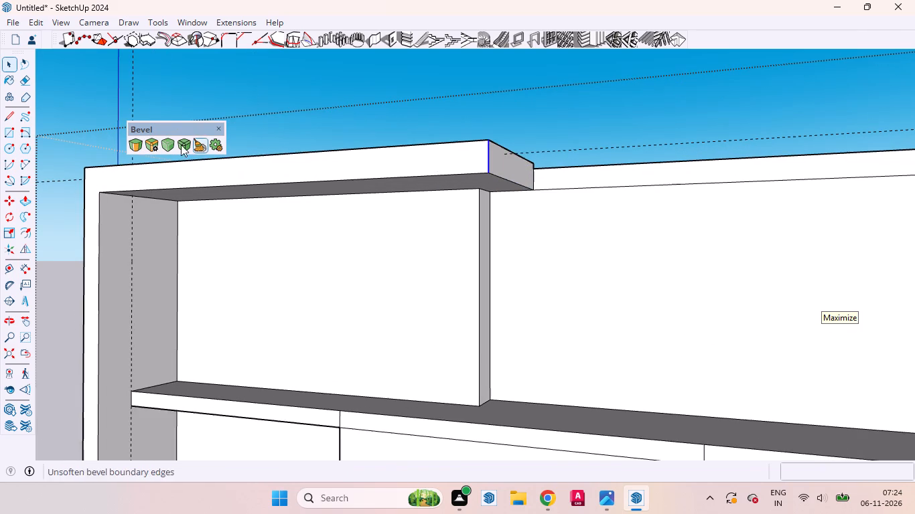
click(141, 141)
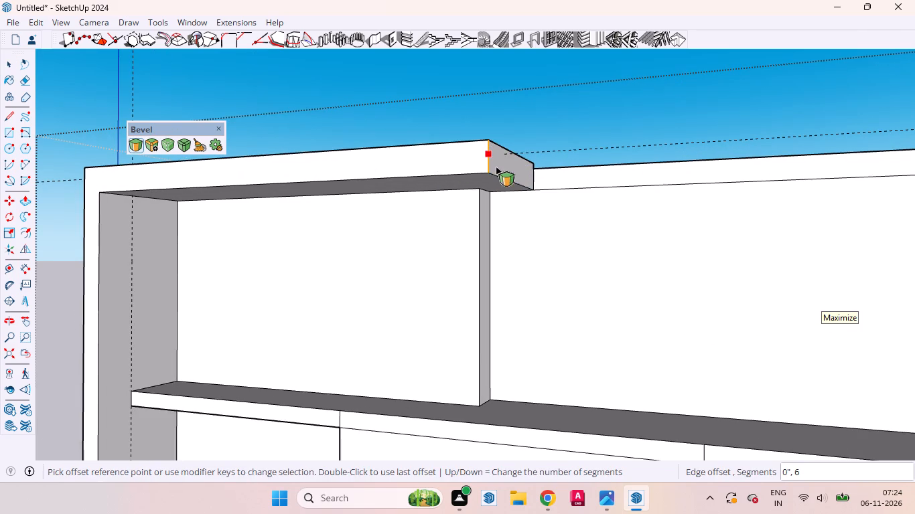
scroll(500, 169, up, 5)
middle_drag(504, 174, 466, 410)
scroll(464, 385, up, 1)
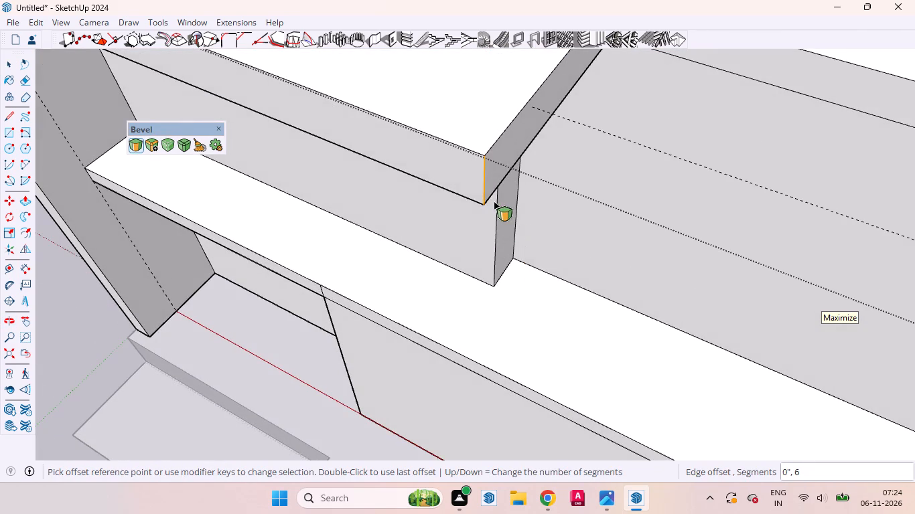
click(483, 179)
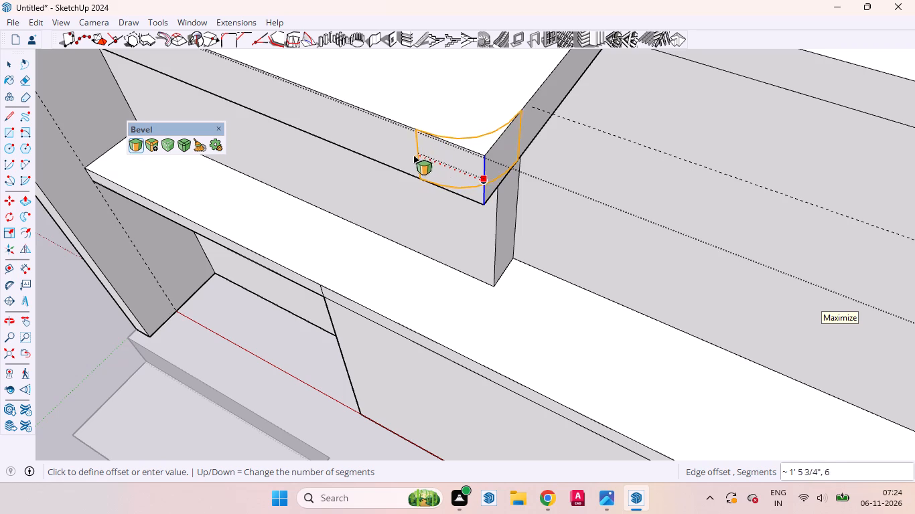
click(409, 151)
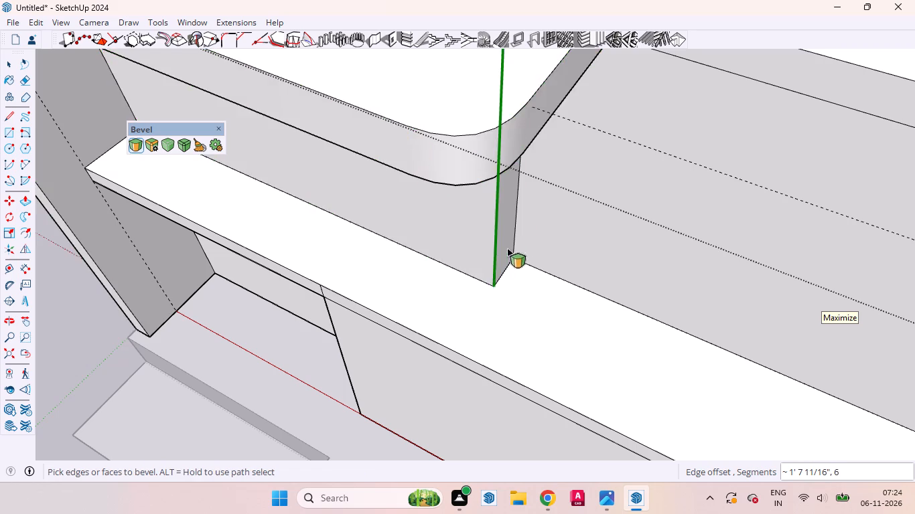
Examine the rounded parapet end from above and below, and the inner upper corner of the projecting frame.
middle_drag(517, 238, 585, 104)
scroll(586, 205, down, 14)
middle_drag(588, 226, 600, 184)
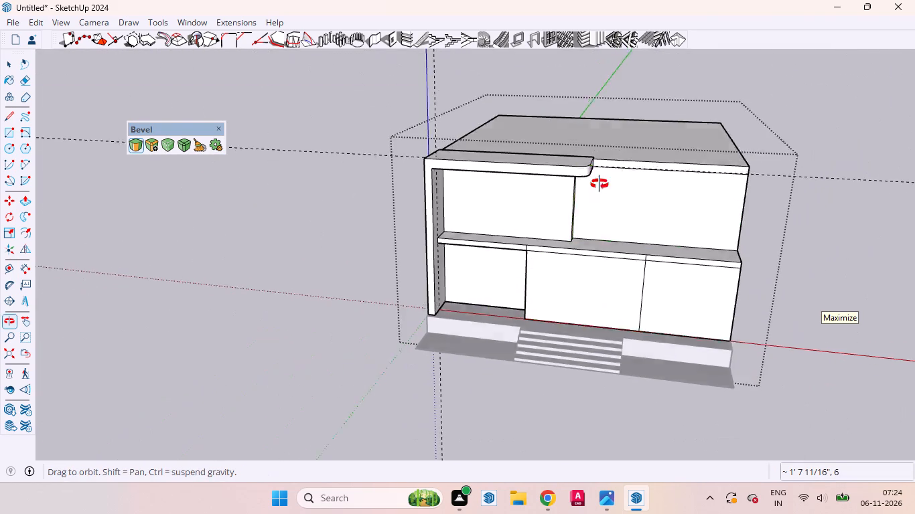
middle_drag(600, 184, 636, 65)
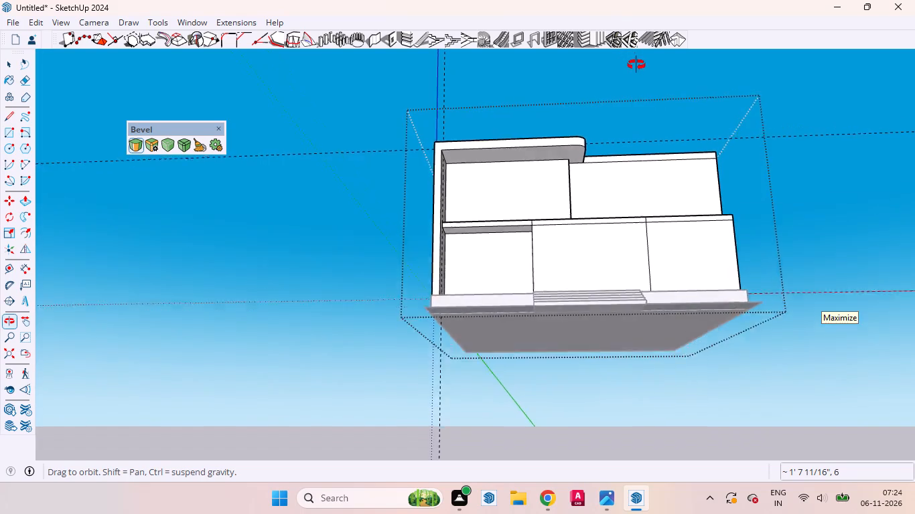
middle_drag(636, 65, 541, 82)
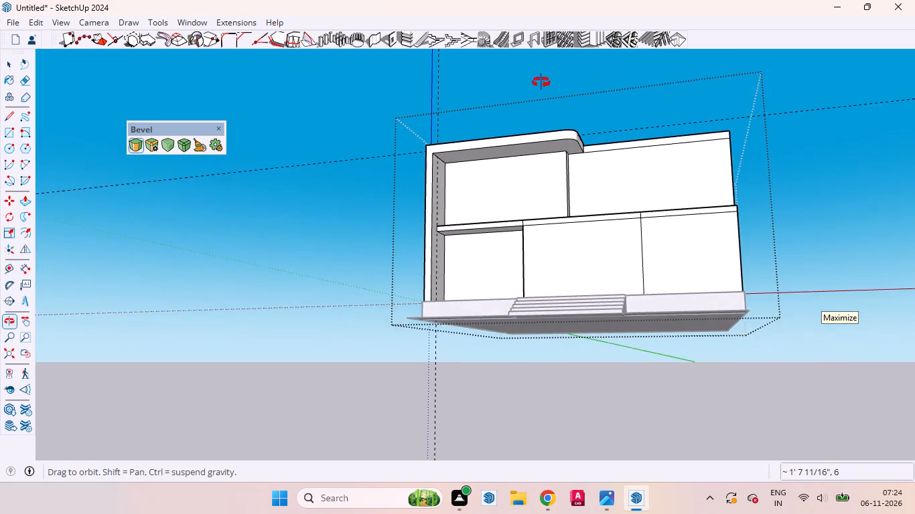
middle_drag(541, 82, 524, 82)
scroll(461, 176, up, 9)
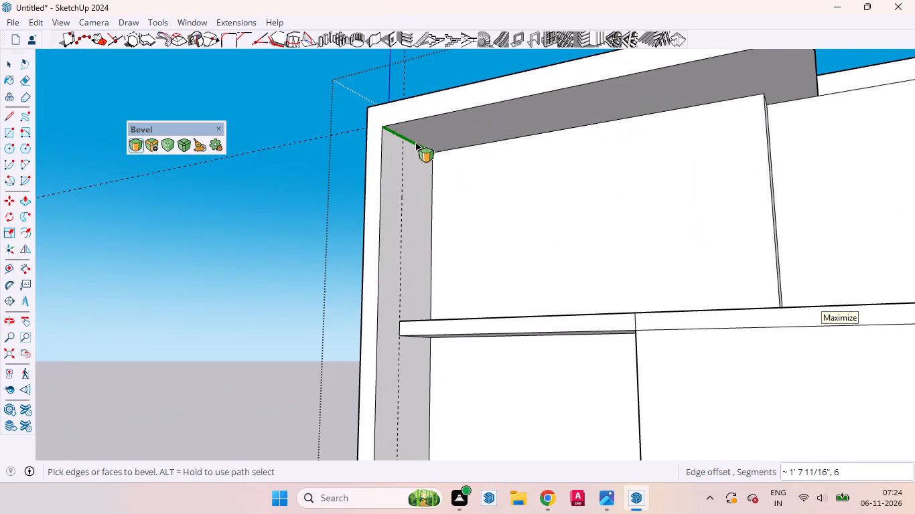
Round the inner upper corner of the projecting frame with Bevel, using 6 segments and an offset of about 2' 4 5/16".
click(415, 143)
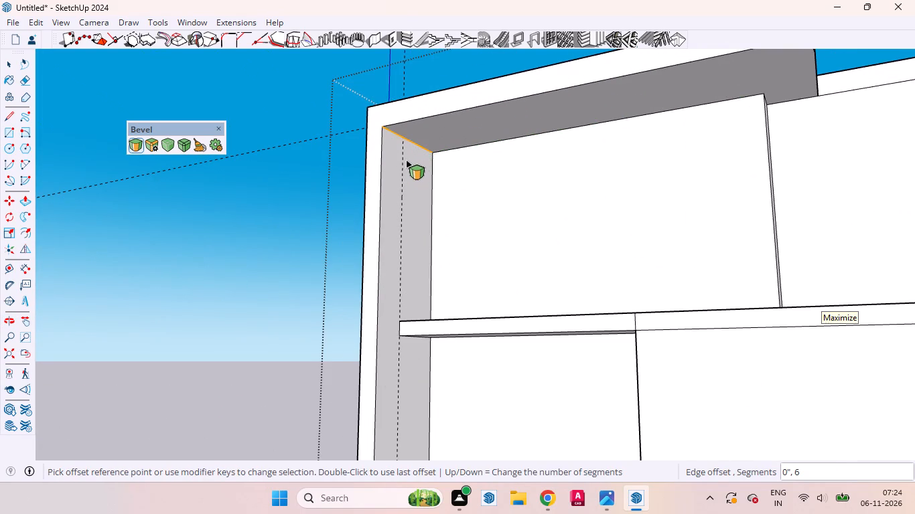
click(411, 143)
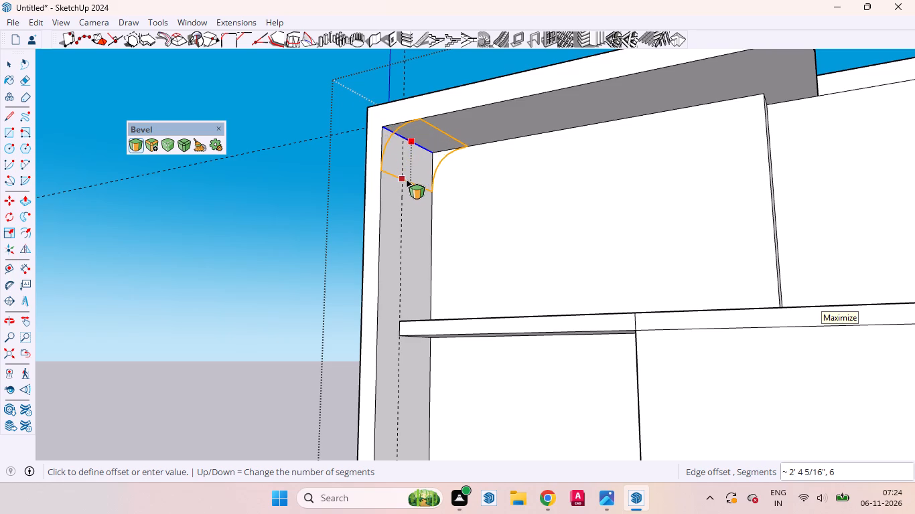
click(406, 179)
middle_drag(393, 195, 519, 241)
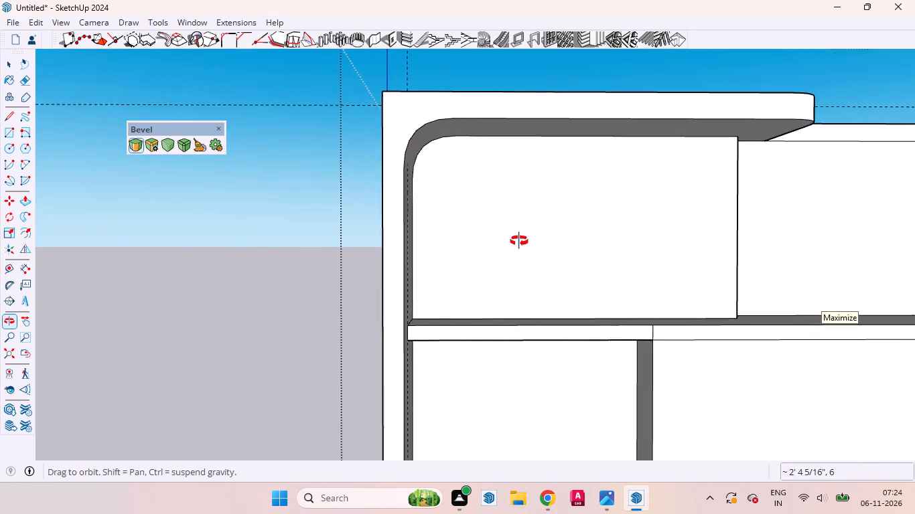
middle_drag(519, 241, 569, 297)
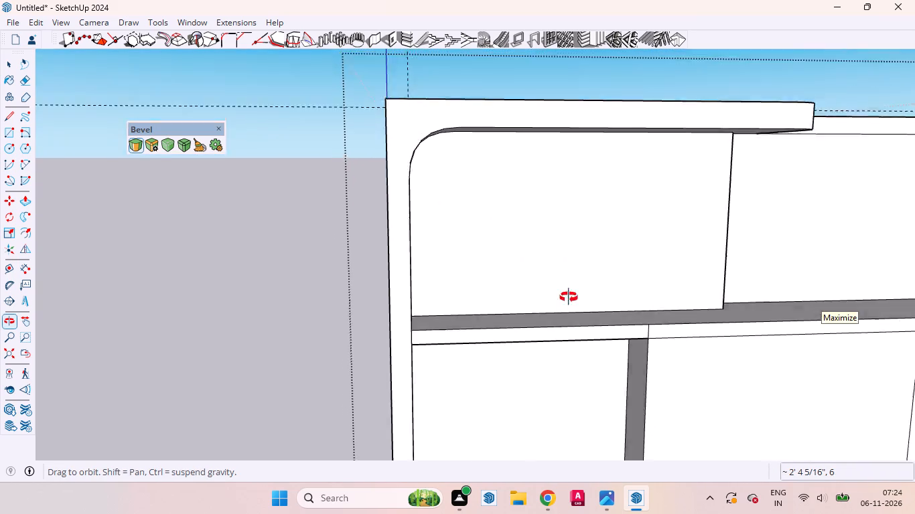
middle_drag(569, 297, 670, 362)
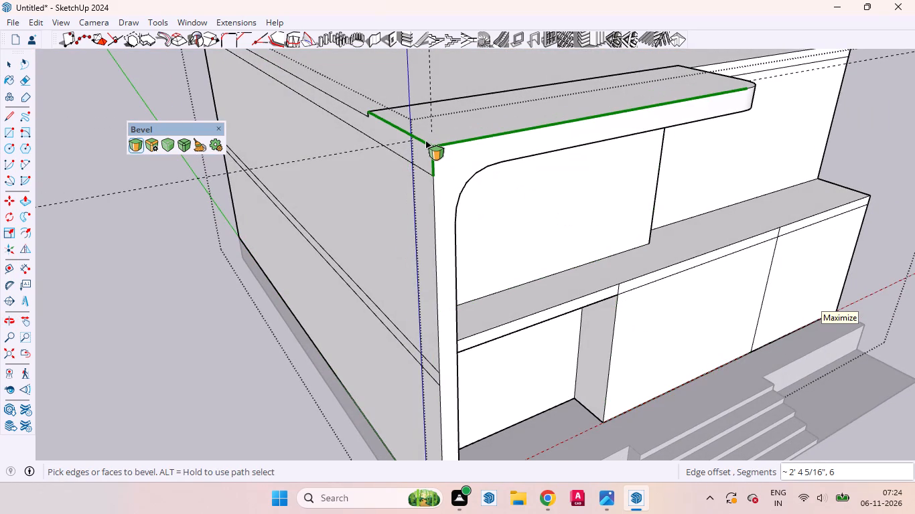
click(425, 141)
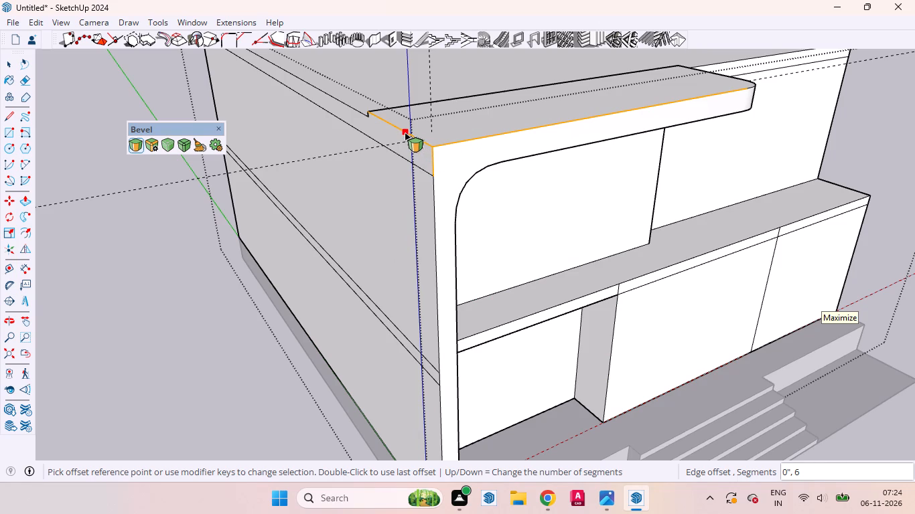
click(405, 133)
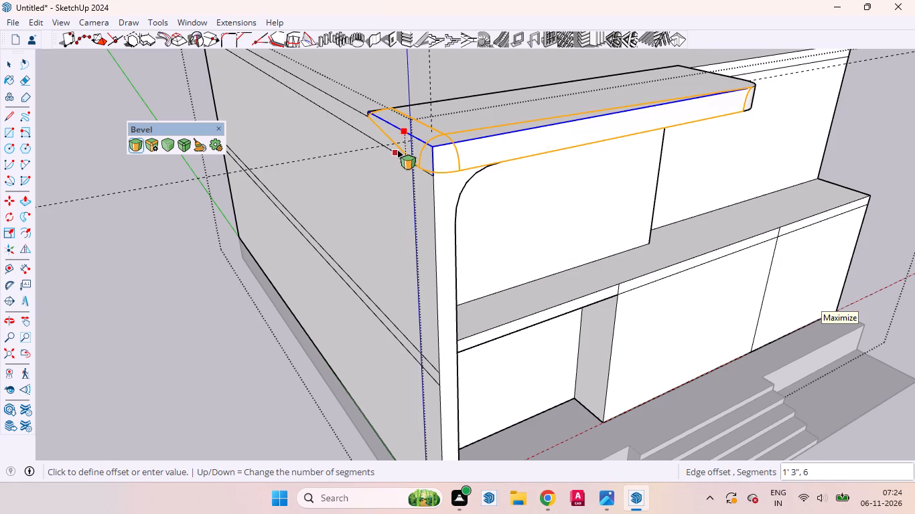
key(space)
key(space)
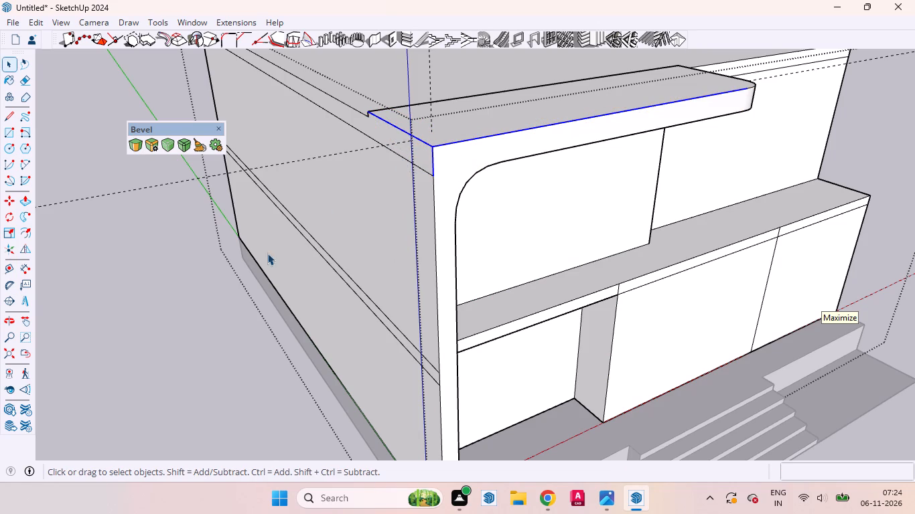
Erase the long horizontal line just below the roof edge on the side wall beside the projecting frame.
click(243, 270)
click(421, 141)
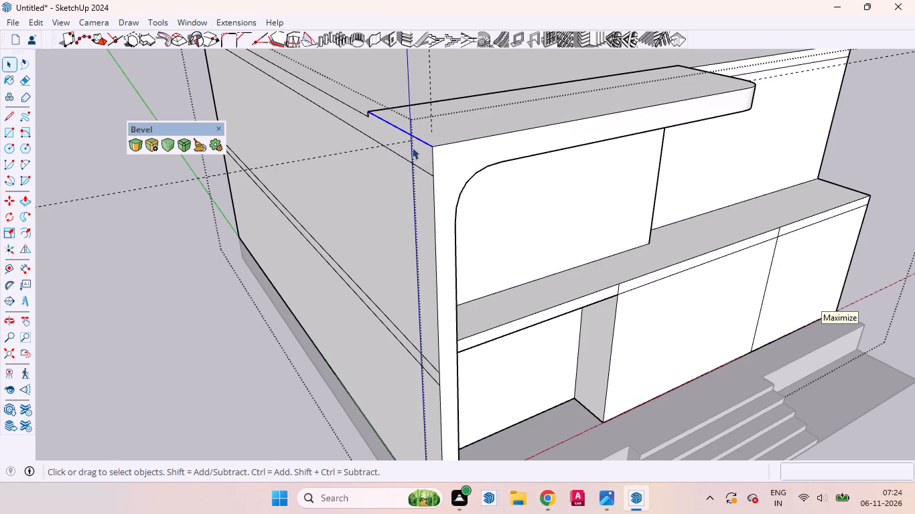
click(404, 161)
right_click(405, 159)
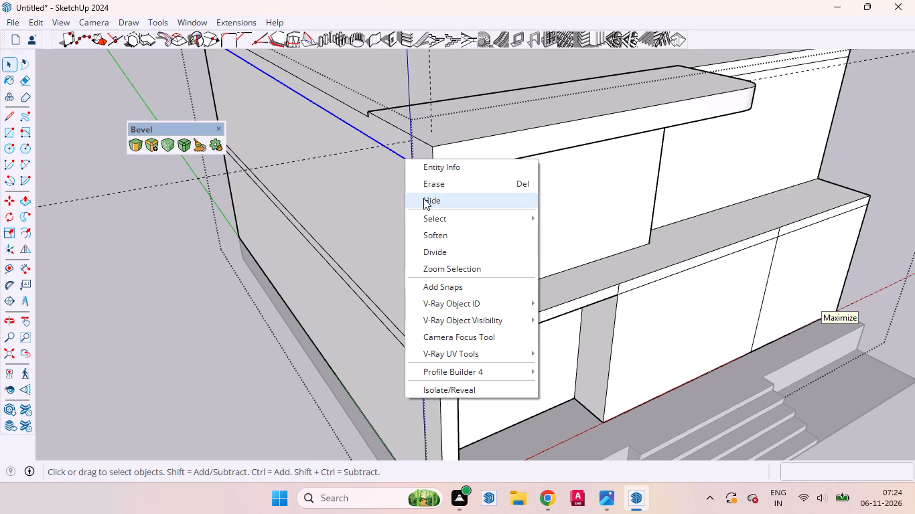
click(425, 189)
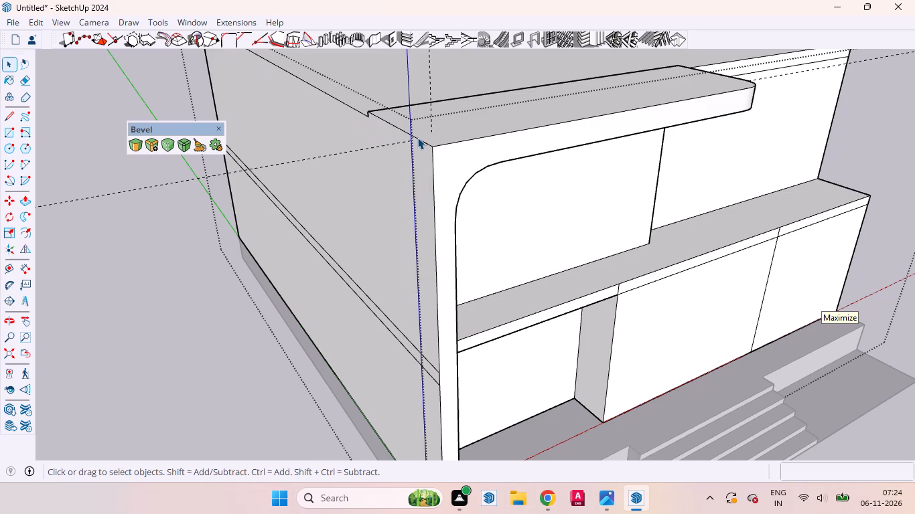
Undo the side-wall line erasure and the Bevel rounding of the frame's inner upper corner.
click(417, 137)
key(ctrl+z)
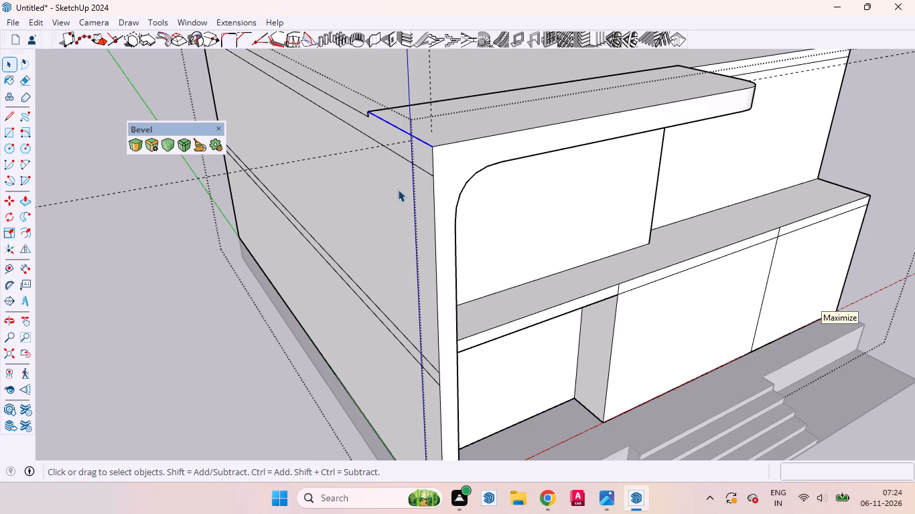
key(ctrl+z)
Erase the long horizontal line just below the roof edge on the side wall, so the wall reaches the parapet's top edge.
scroll(468, 199, up, 4)
middle_drag(460, 195, 382, 179)
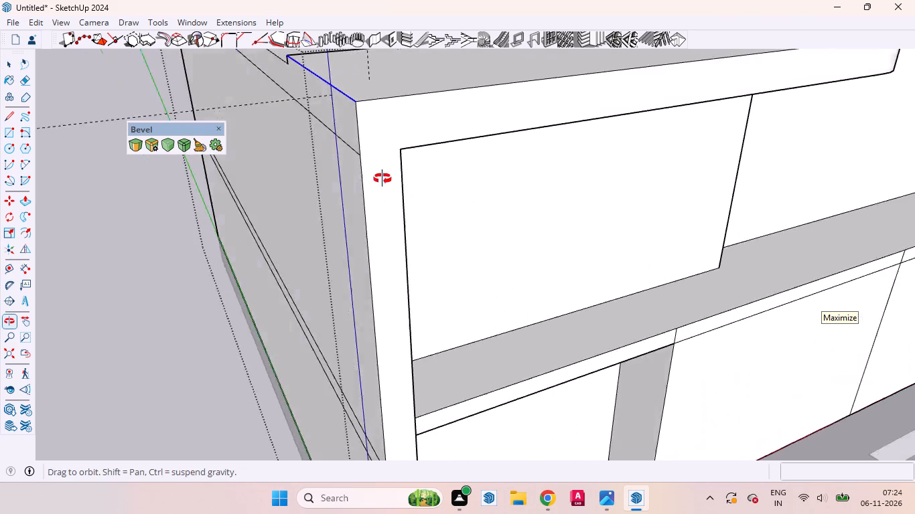
middle_drag(382, 179, 331, 161)
scroll(476, 264, down, 9)
middle_drag(439, 216, 685, 227)
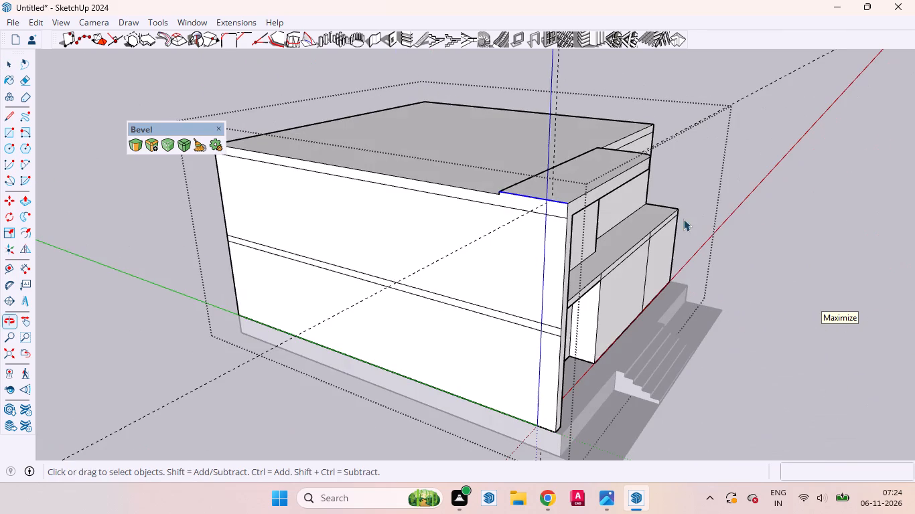
click(510, 209)
right_click(510, 209)
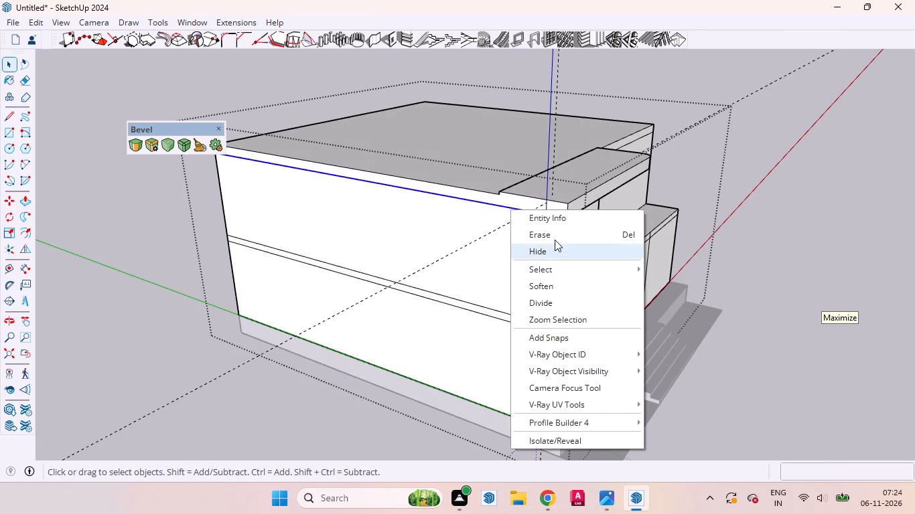
click(556, 234)
Round the projecting frame's outer and inner upper corner edges together with Bevel, using 6 segments and an offset of about 1' 5 5/16".
click(540, 197)
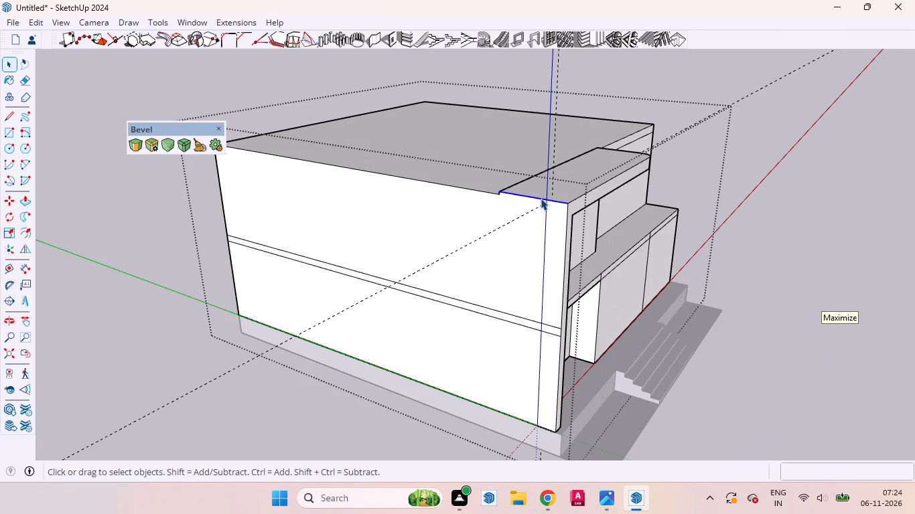
scroll(487, 177, up, 7)
middle_drag(525, 210, 371, 131)
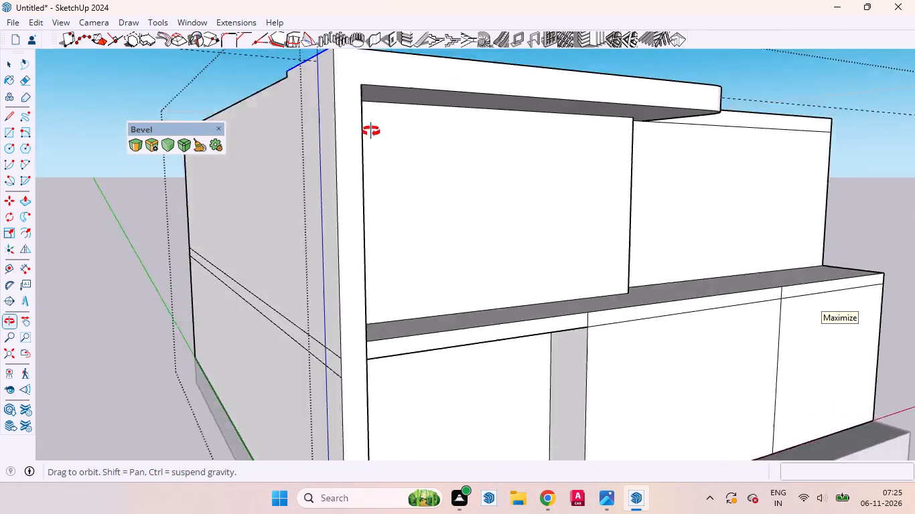
middle_drag(371, 131, 346, 130)
ctrl+middle_drag(454, 164, 364, 167)
ctrl+middle_click(313, 170)
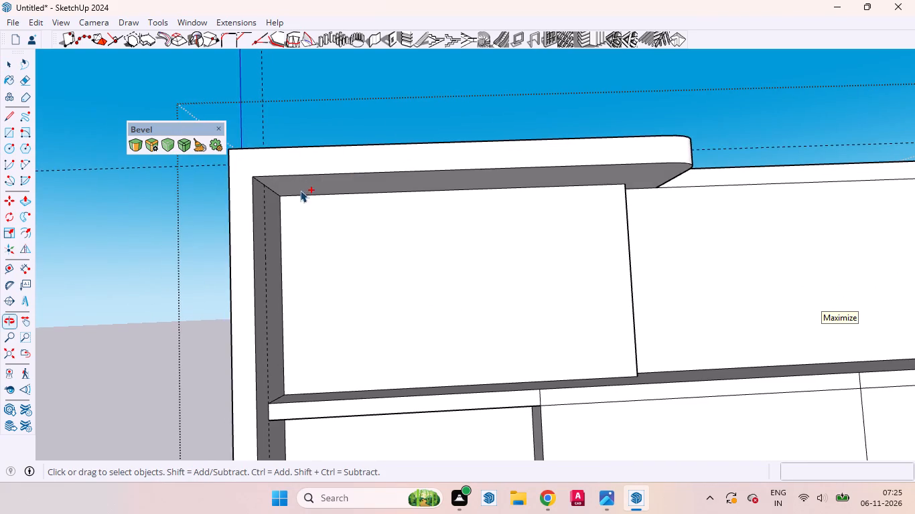
ctrl+scroll(299, 192, up, 5)
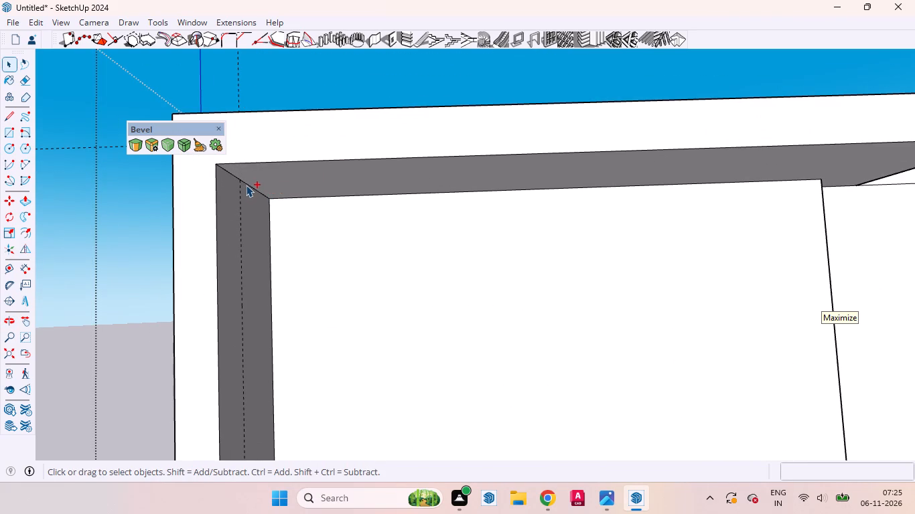
ctrl+click(246, 185)
scroll(321, 271, down, 8)
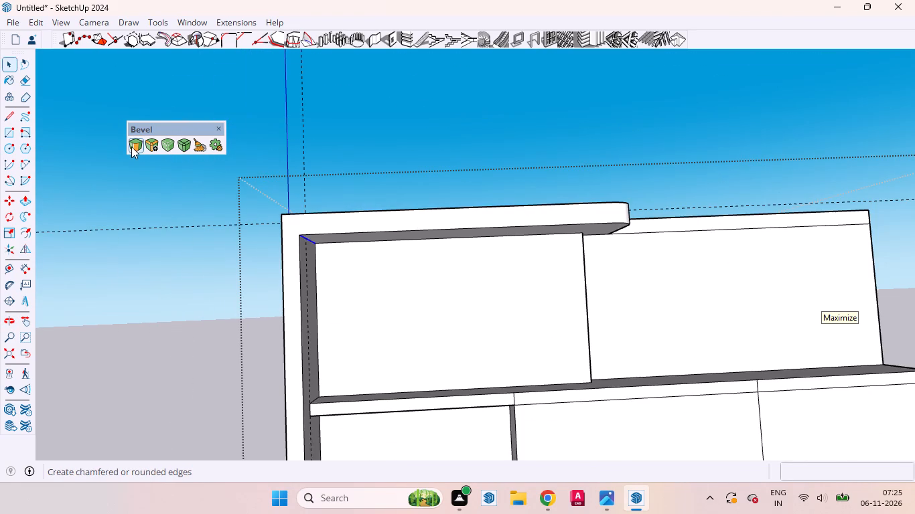
click(131, 146)
scroll(320, 248, up, 5)
middle_drag(322, 260, 267, 255)
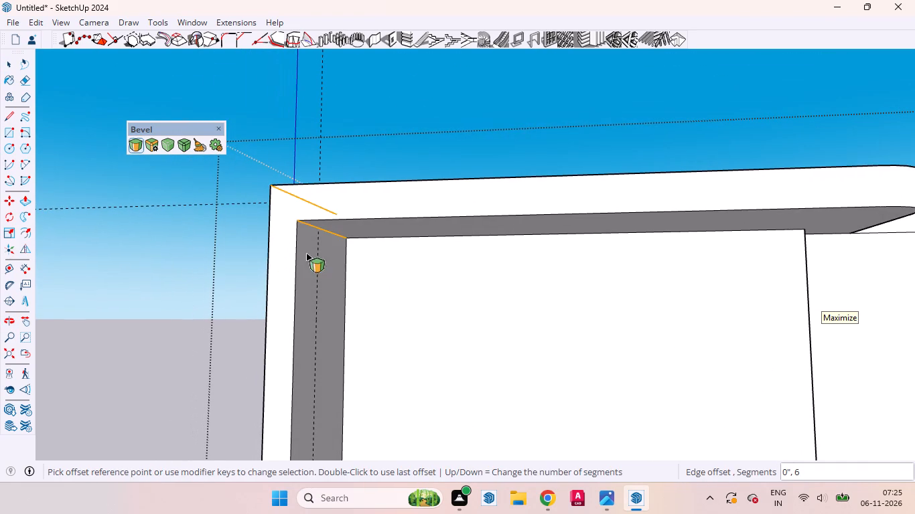
click(326, 238)
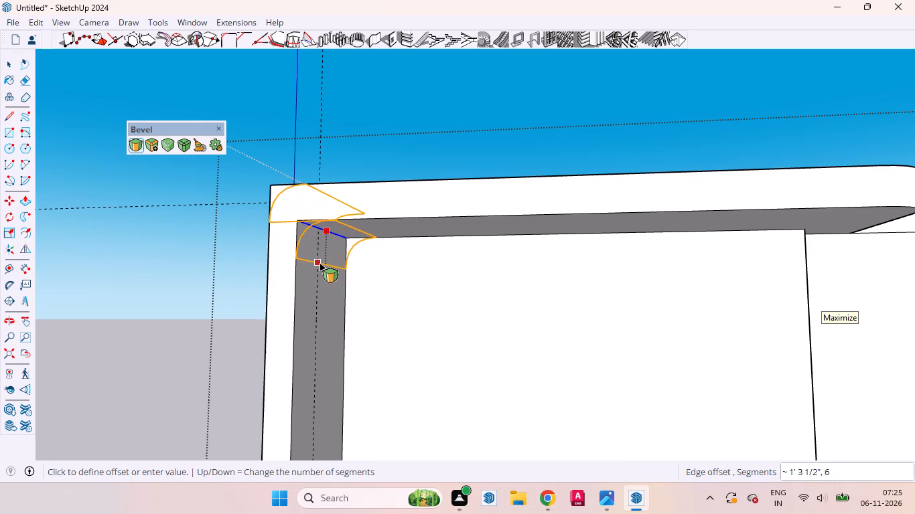
click(319, 267)
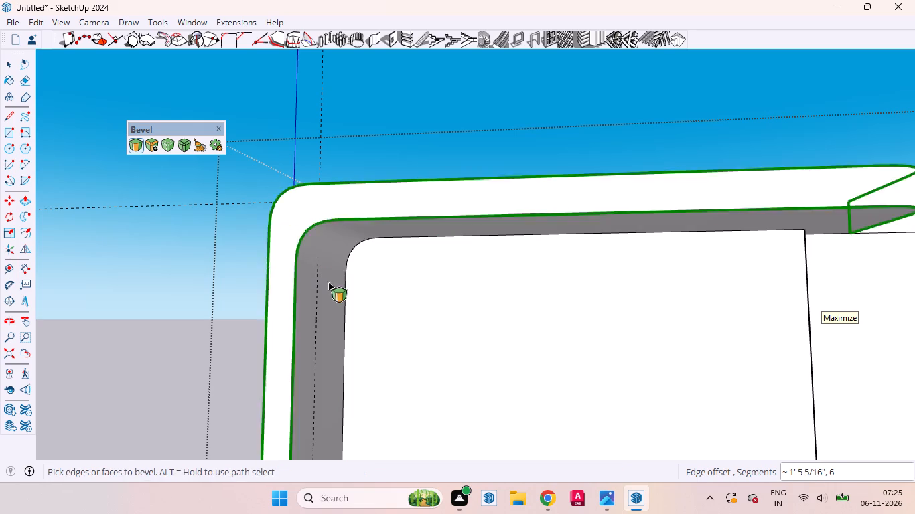
Examine the rounded frame corner and the whole building from the front, from below and from an angle.
middle_drag(345, 288, 415, 280)
scroll(415, 280, up, 1)
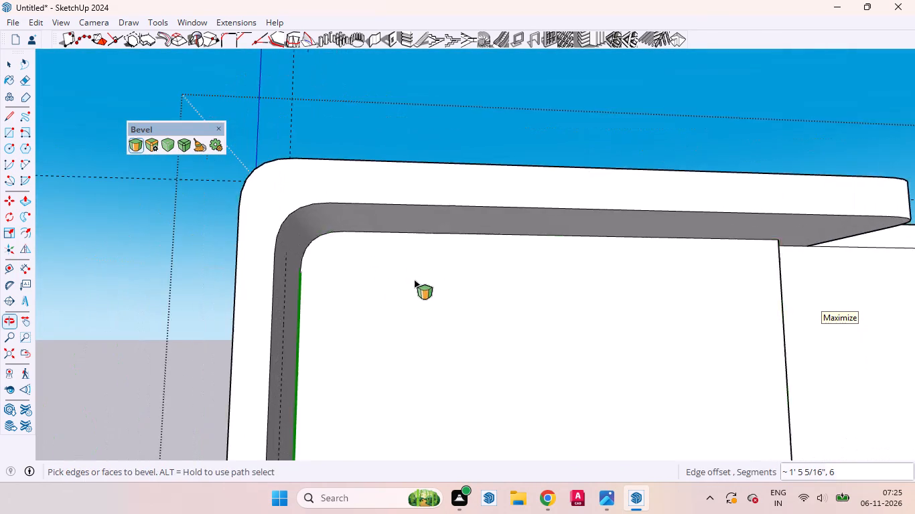
scroll(345, 276, down, 10)
key(space)
scroll(447, 205, down, 5)
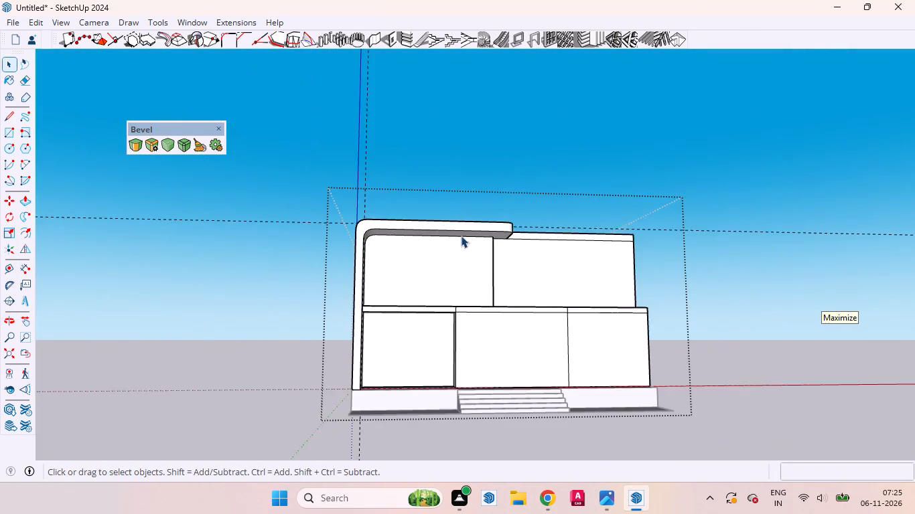
middle_drag(464, 259, 429, 294)
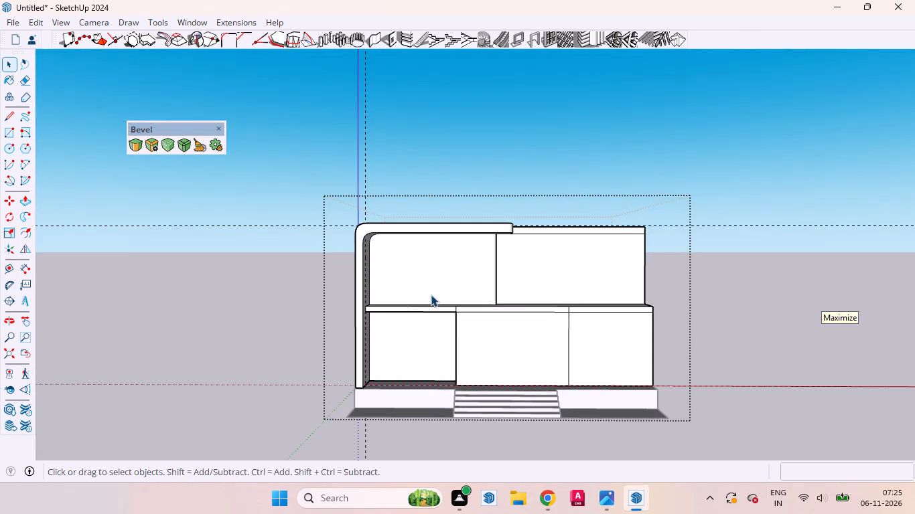
scroll(432, 296, down, 1)
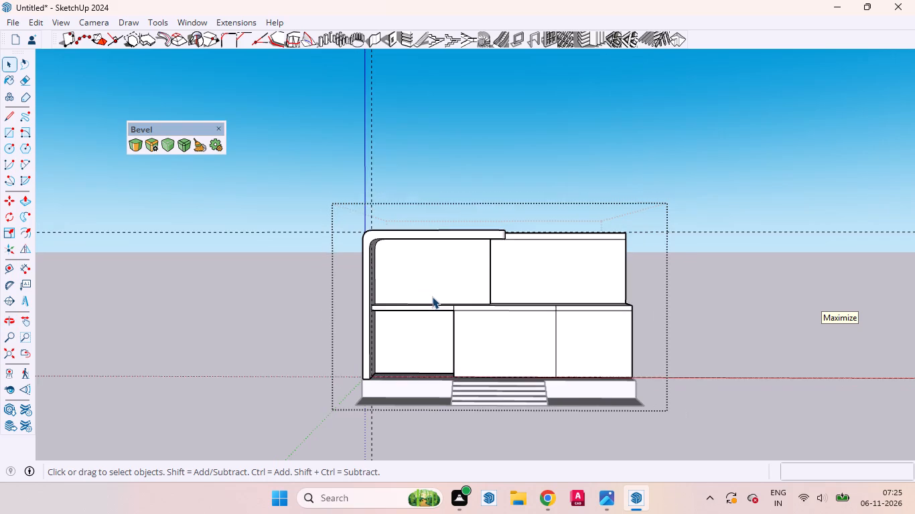
scroll(452, 311, down, 1)
middle_drag(451, 312, 445, 185)
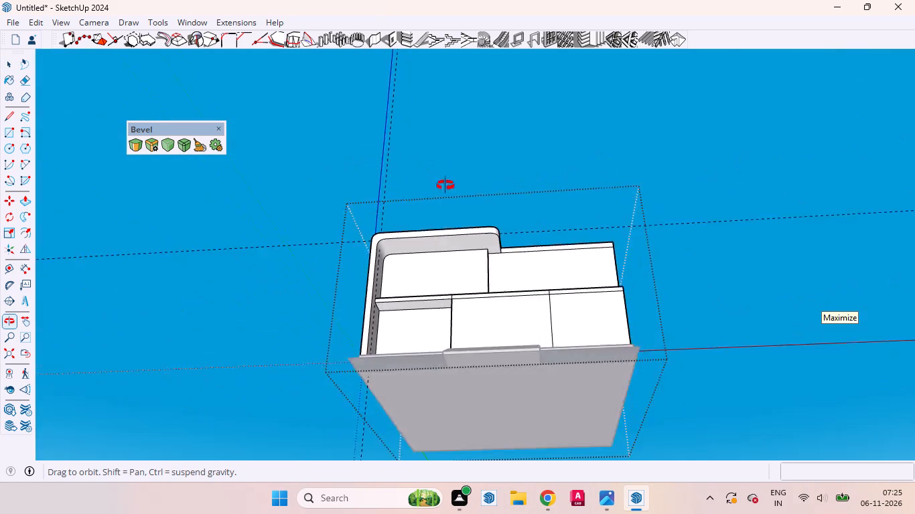
middle_drag(445, 185, 334, 250)
Delete the vertical guide line running beside the projecting frame's upright.
drag(430, 167, 281, 136)
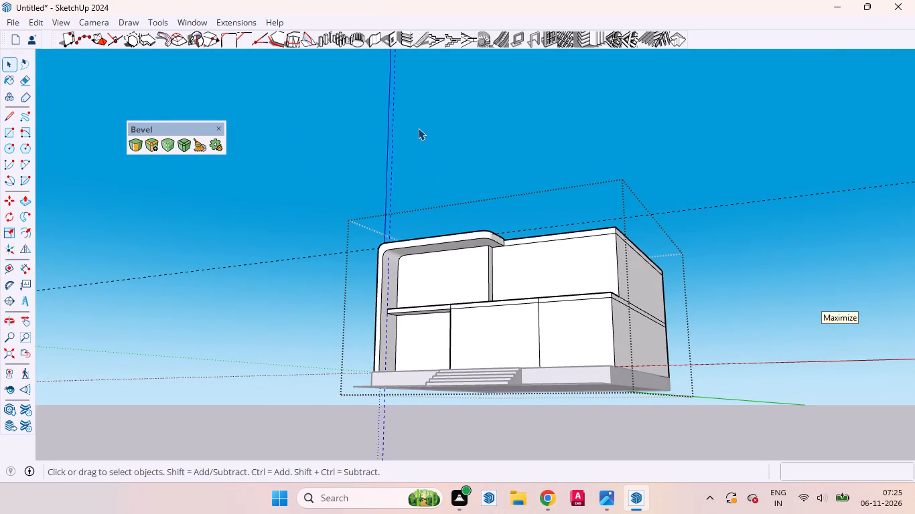
key(Delete)
Examine the front facade, floor ledge and stepped base from several angles.
scroll(325, 375, up, 5)
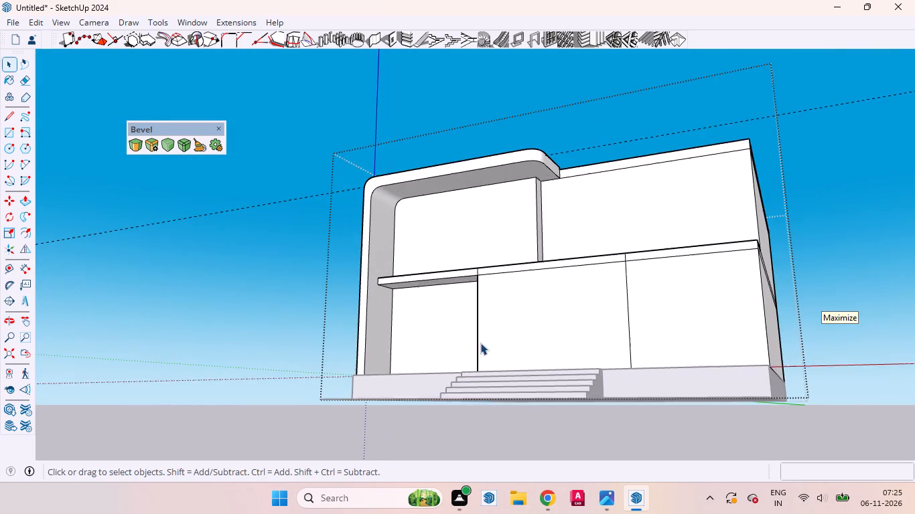
middle_drag(510, 281, 677, 401)
scroll(677, 401, up, 1)
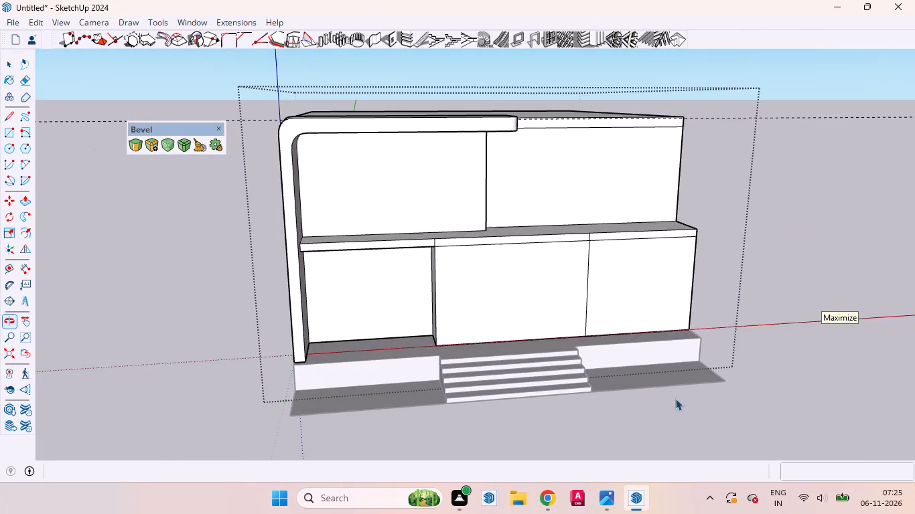
scroll(521, 309, up, 6)
middle_drag(366, 243, 410, 320)
scroll(370, 260, down, 5)
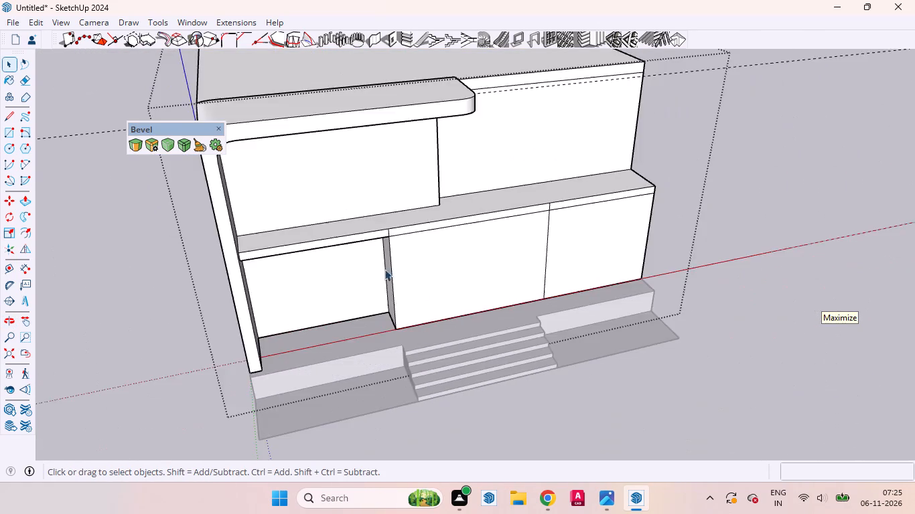
scroll(384, 269, down, 5)
middle_drag(404, 305, 341, 159)
Push/Pull the floor ledge's top face upward by about 4 7/8" to thicken the ledge.
scroll(342, 173, up, 9)
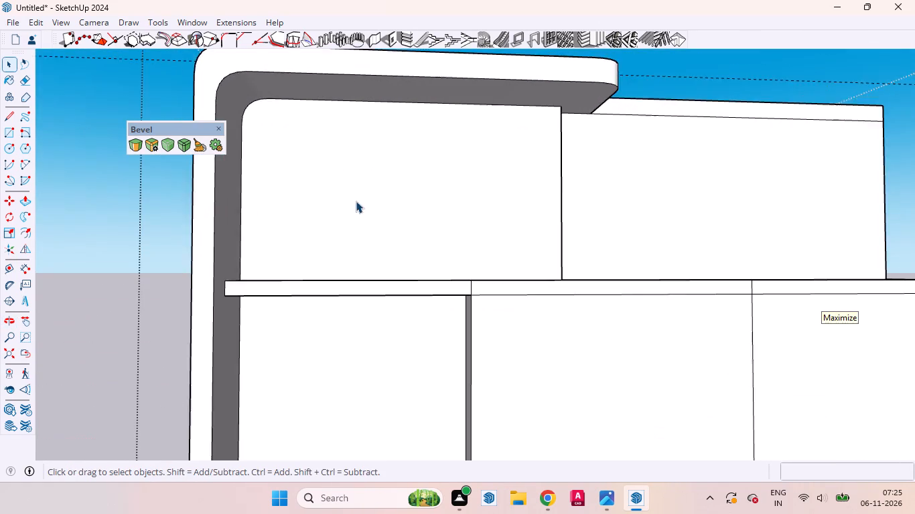
middle_drag(358, 203, 421, 329)
scroll(404, 278, up, 5)
click(403, 284)
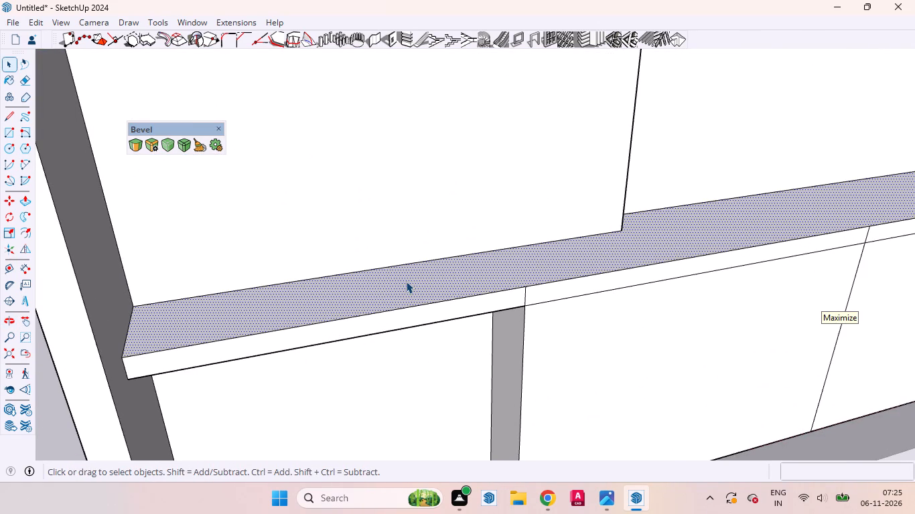
key(p)
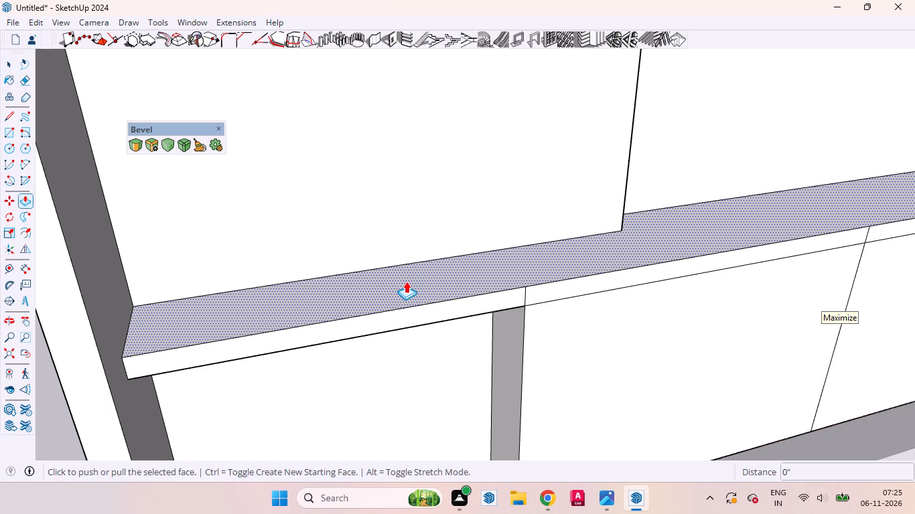
drag(406, 281, 409, 270)
middle_drag(436, 327, 376, 236)
scroll(407, 248, down, 15)
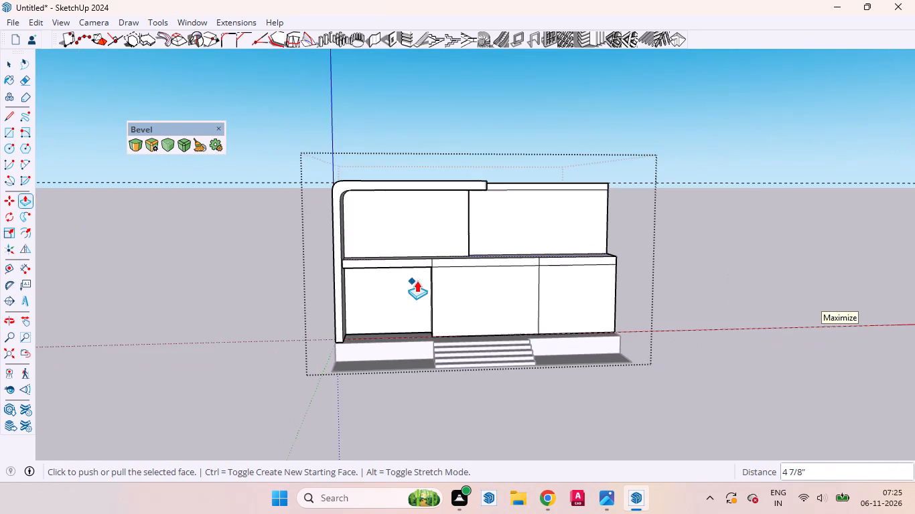
key(space)
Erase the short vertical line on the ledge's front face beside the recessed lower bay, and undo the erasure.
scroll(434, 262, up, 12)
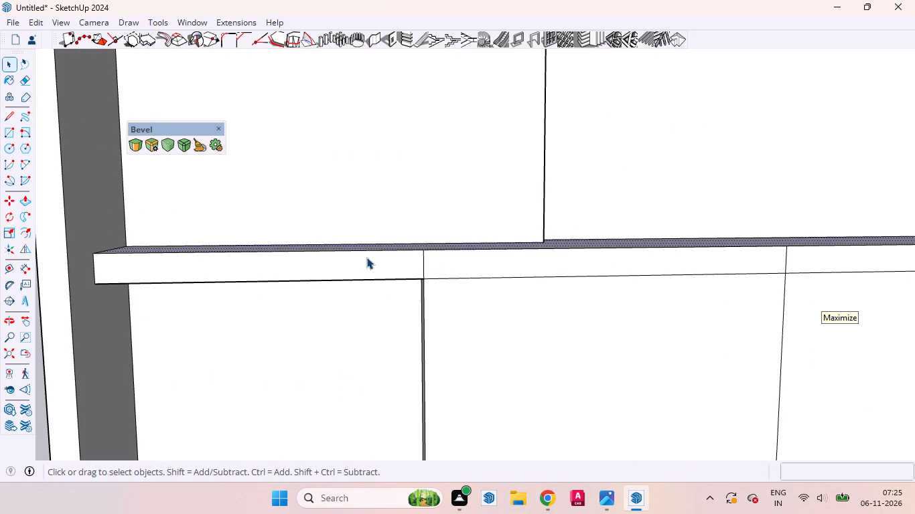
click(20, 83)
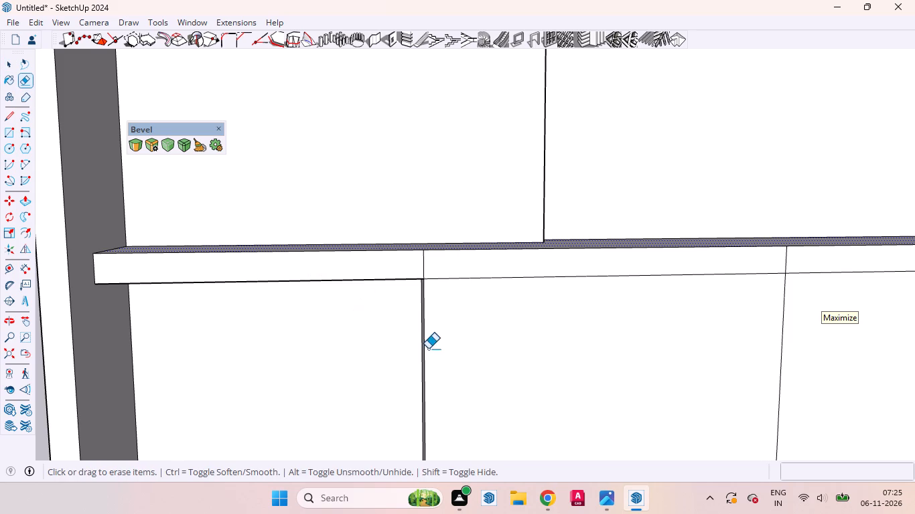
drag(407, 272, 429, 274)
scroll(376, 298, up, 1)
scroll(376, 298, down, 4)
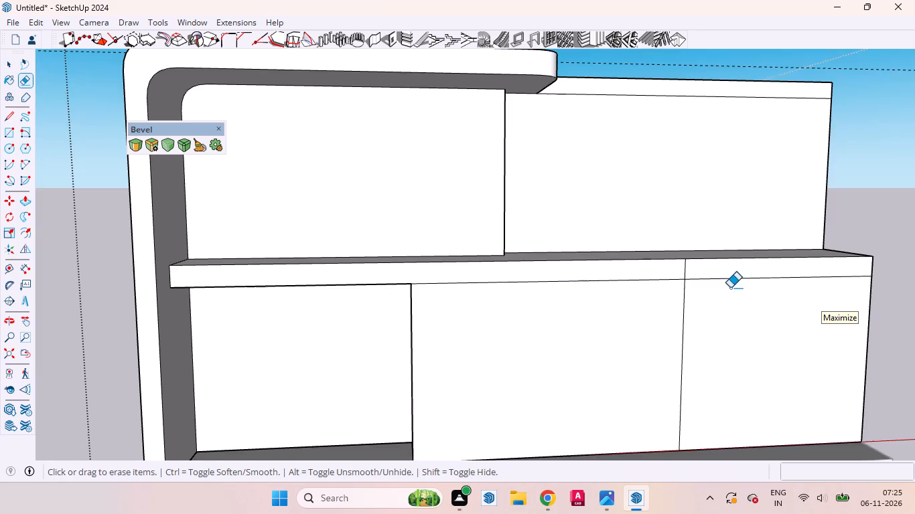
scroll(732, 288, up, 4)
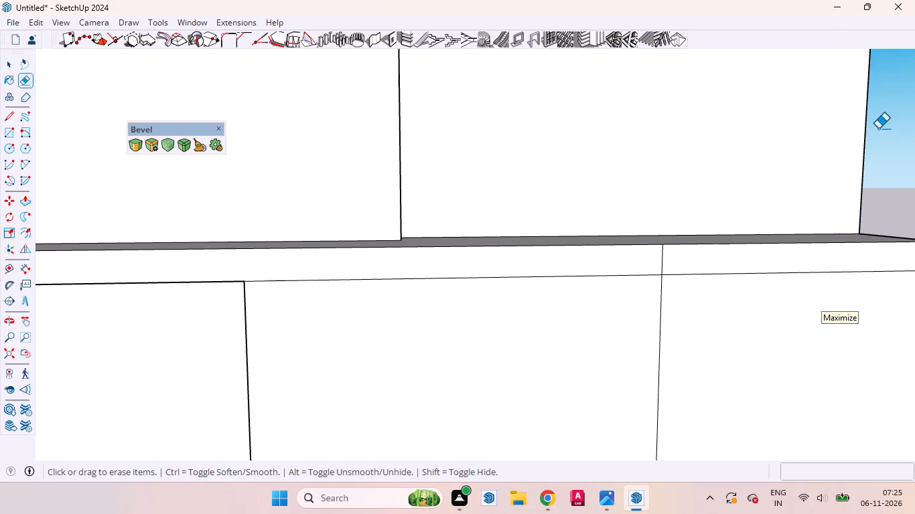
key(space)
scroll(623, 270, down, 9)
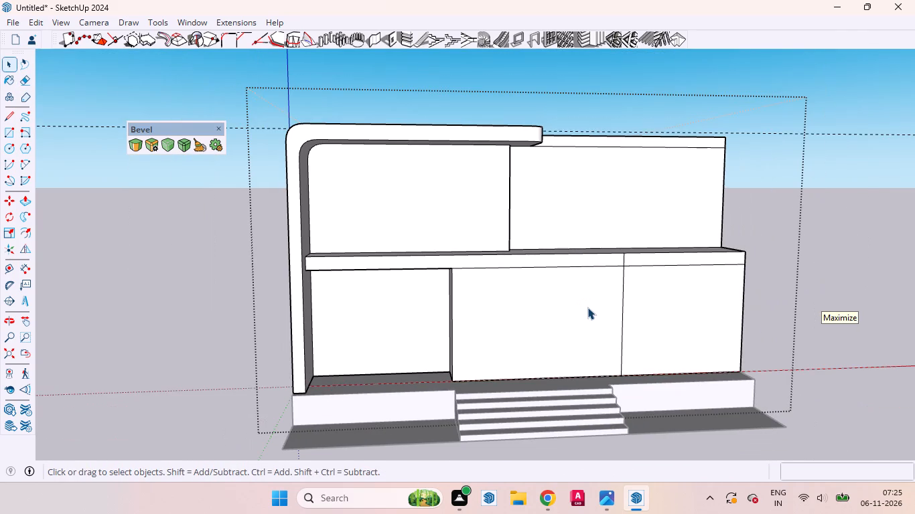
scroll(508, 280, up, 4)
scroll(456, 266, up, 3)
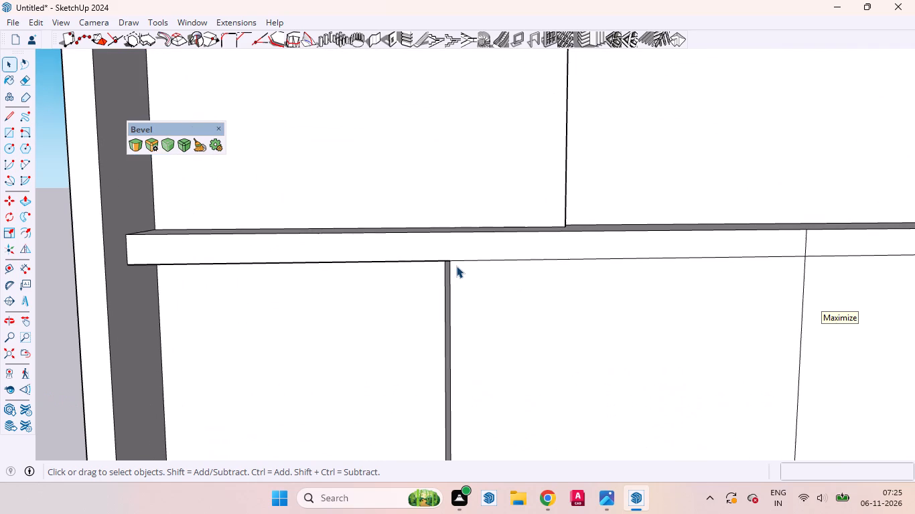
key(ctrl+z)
Examine the ledge's front lines, the recessed bays and the projecting frame from the front, from below and from the side.
scroll(462, 278, down, 2)
middle_drag(508, 294, 508, 297)
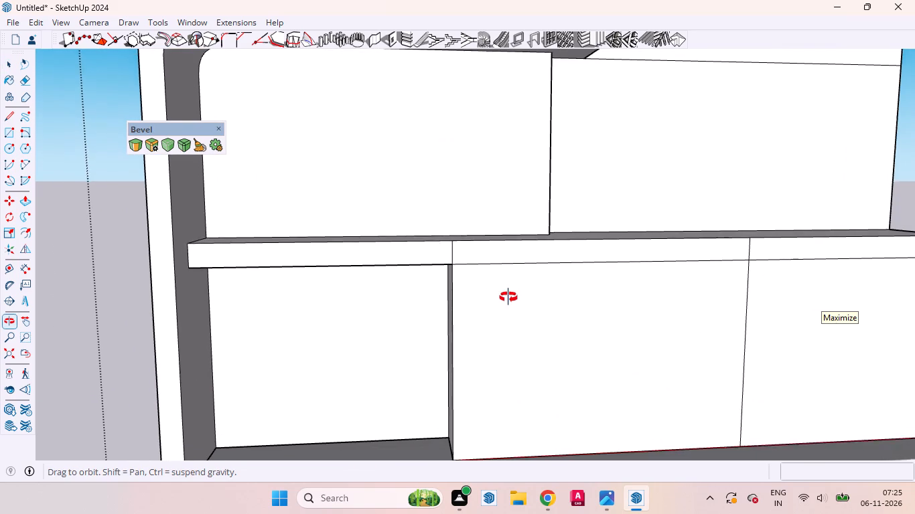
middle_drag(508, 297, 482, 234)
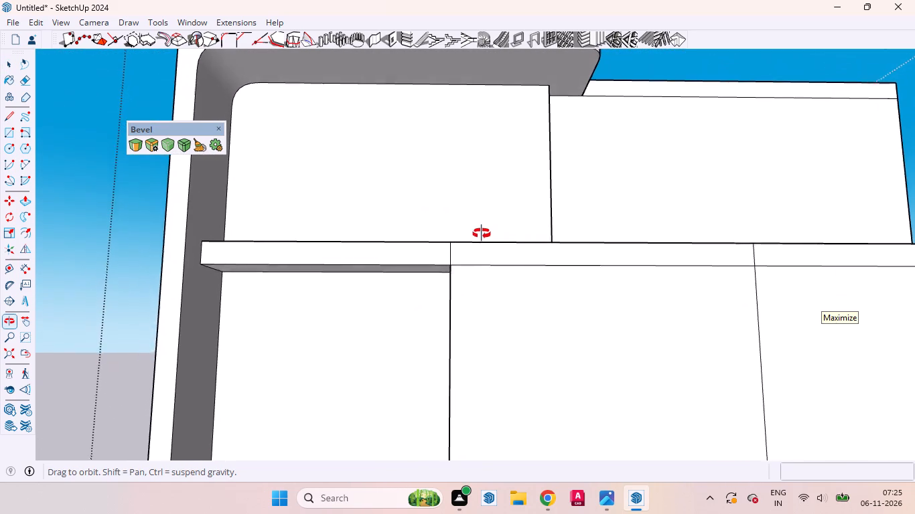
middle_drag(482, 234, 475, 250)
scroll(472, 250, up, 7)
scroll(455, 252, down, 6)
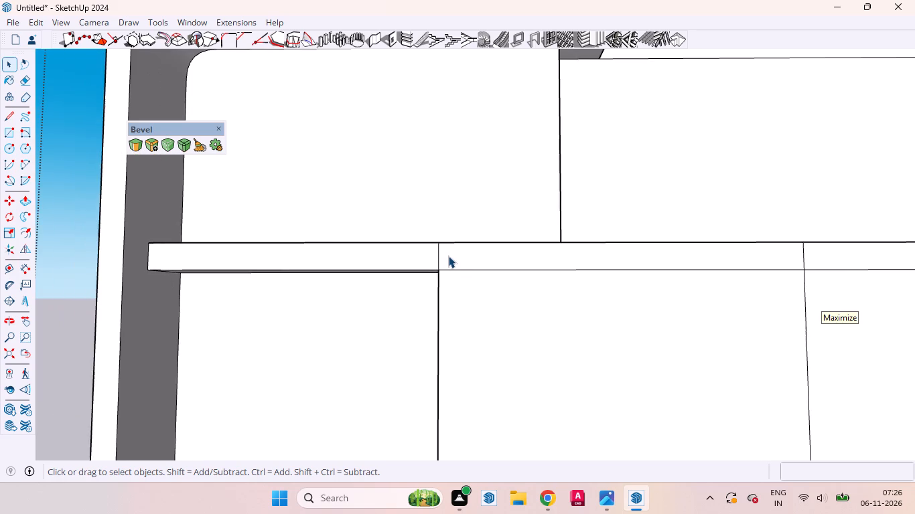
middle_drag(556, 266, 462, 300)
scroll(486, 307, down, 4)
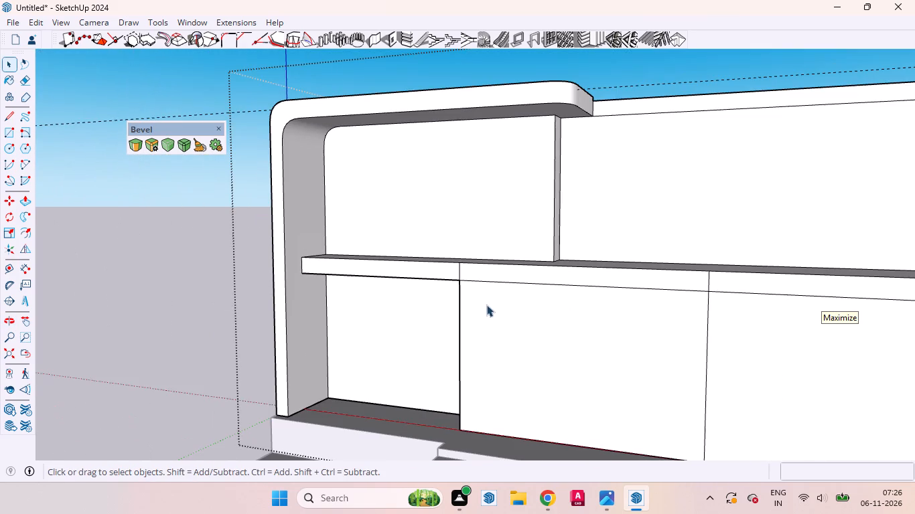
scroll(598, 128, up, 4)
middle_drag(568, 115, 618, 106)
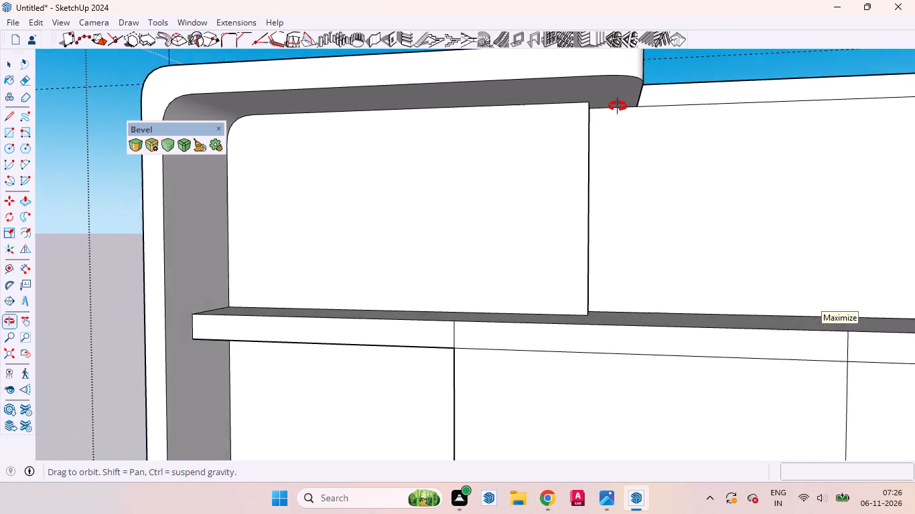
middle_drag(618, 106, 622, 110)
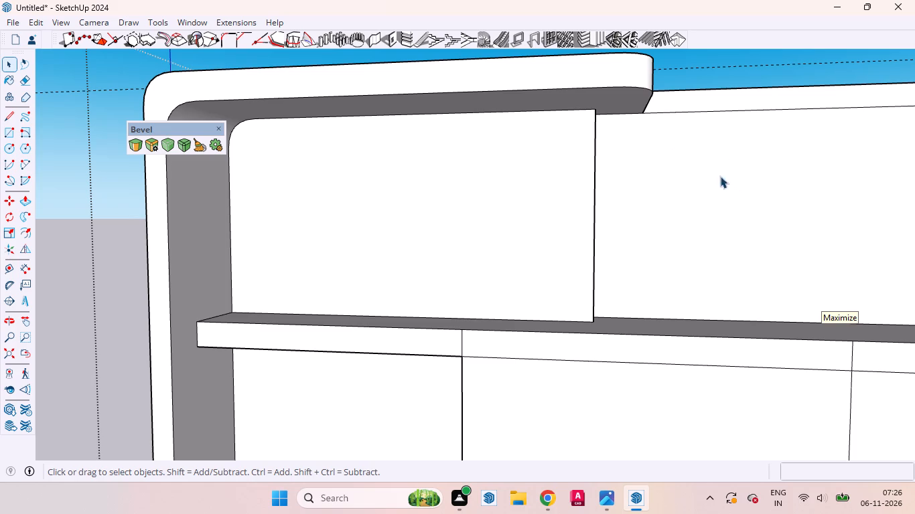
scroll(548, 266, down, 3)
middle_drag(545, 260, 503, 206)
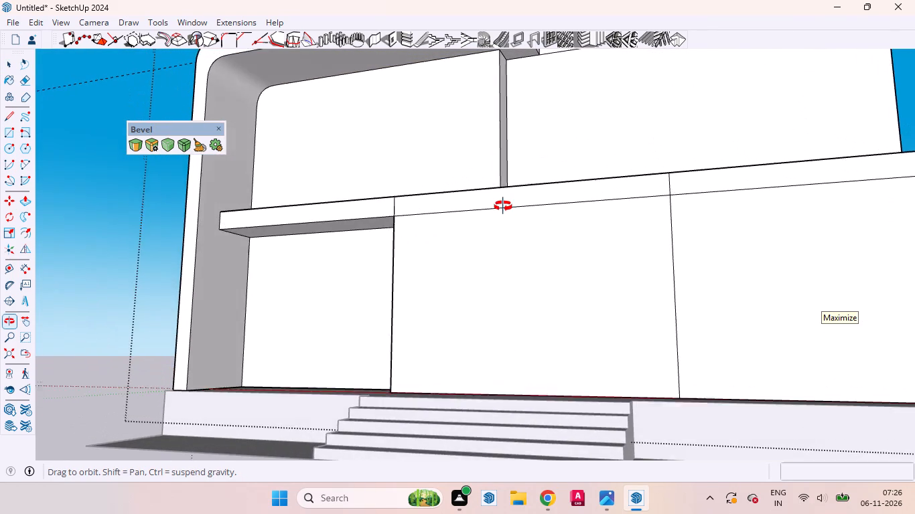
middle_drag(503, 206, 505, 207)
scroll(506, 204, down, 3)
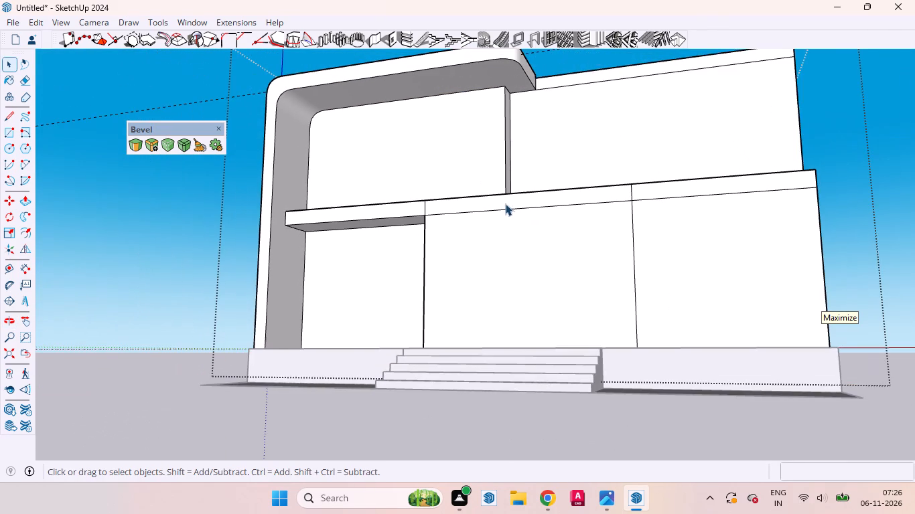
scroll(500, 211, down, 1)
middle_drag(498, 216, 646, 306)
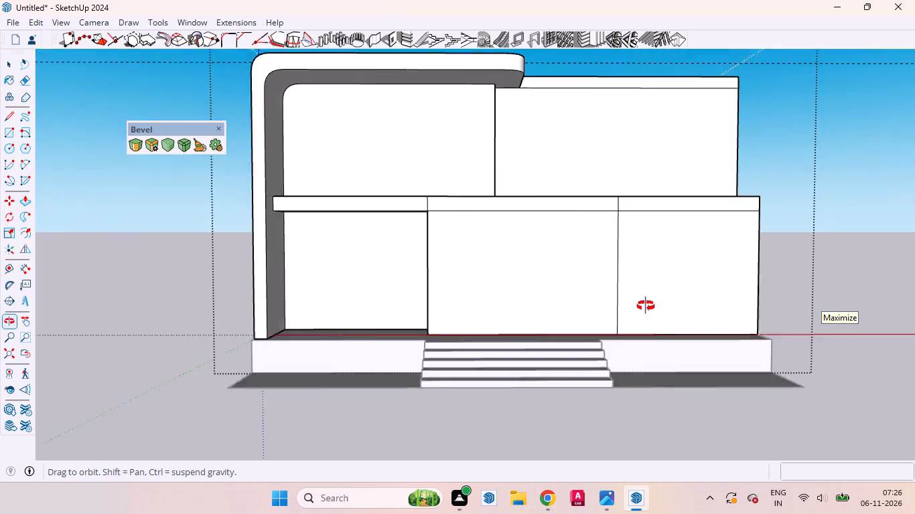
middle_drag(646, 306, 832, 379)
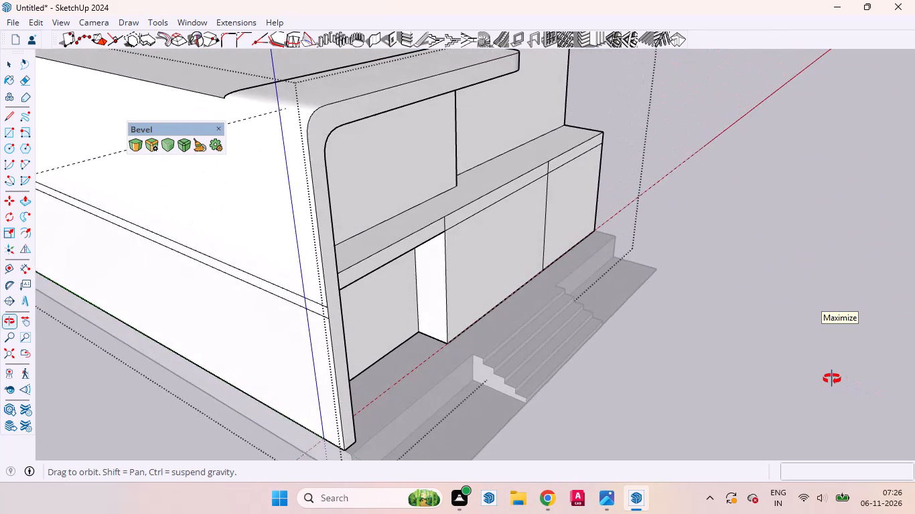
middle_drag(832, 379, 869, 387)
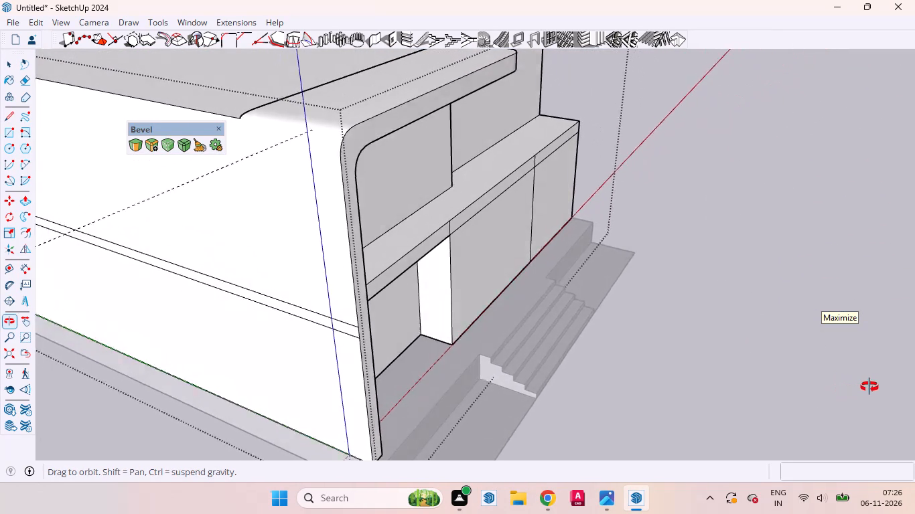
middle_drag(869, 387, 873, 384)
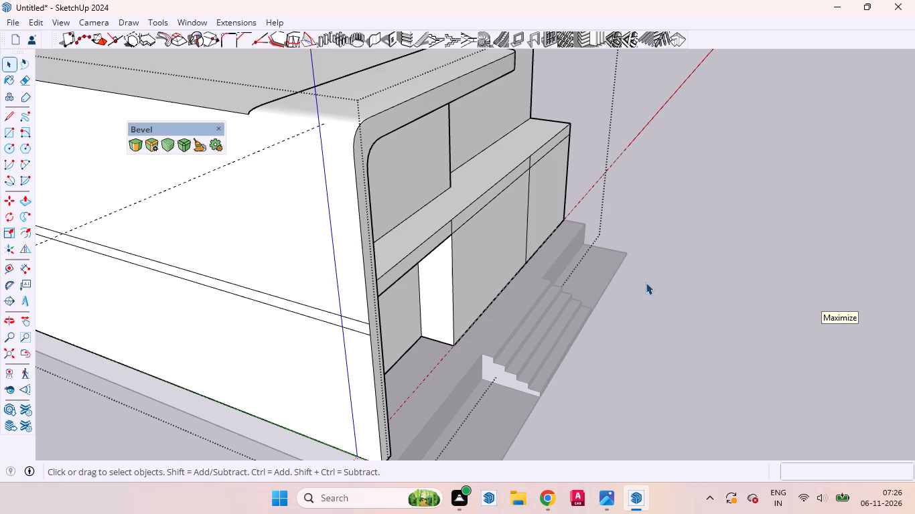
scroll(473, 230, up, 4)
middle_drag(447, 280, 345, 314)
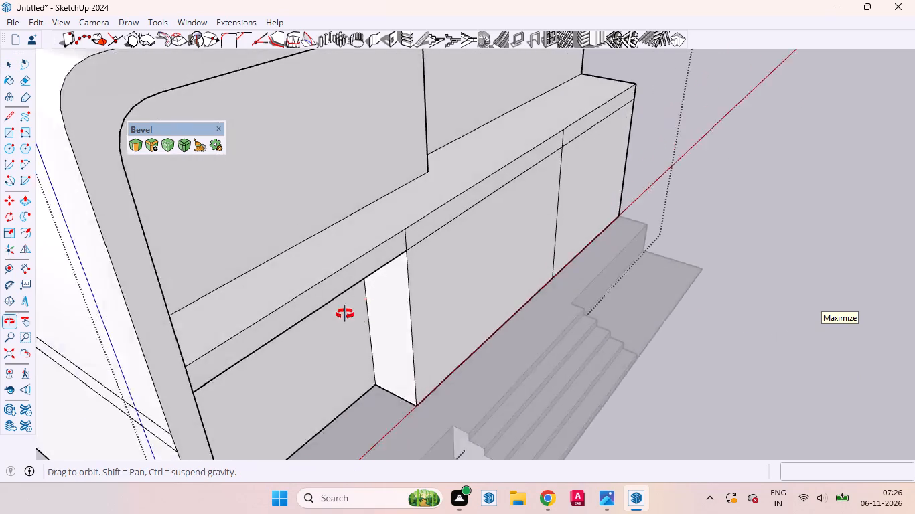
middle_drag(345, 314, 393, 314)
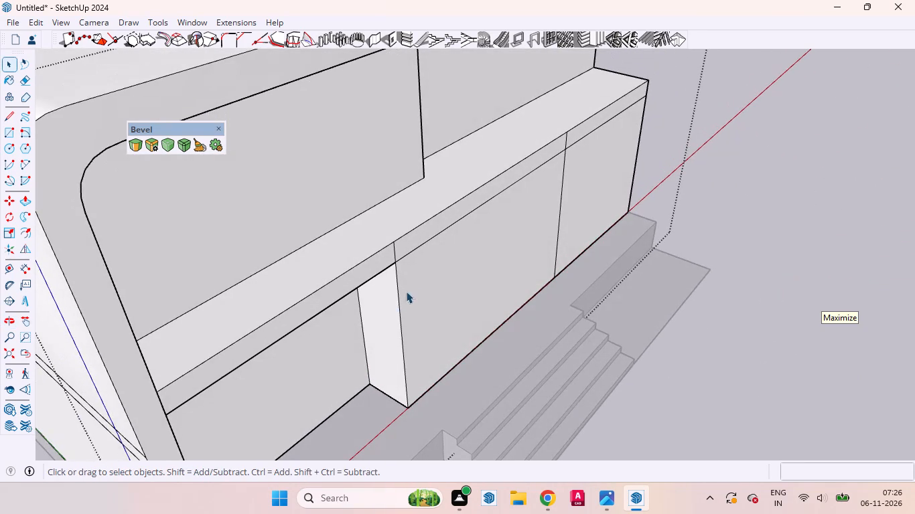
scroll(382, 294, down, 7)
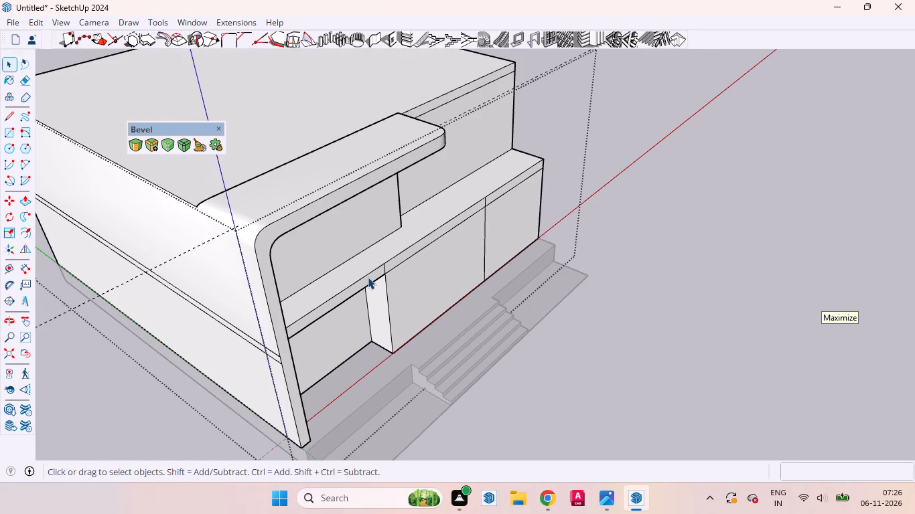
Erase the short vertical line on the ledge's front face above the dividing line between the two flush lower wall sections.
middle_drag(493, 246, 469, 234)
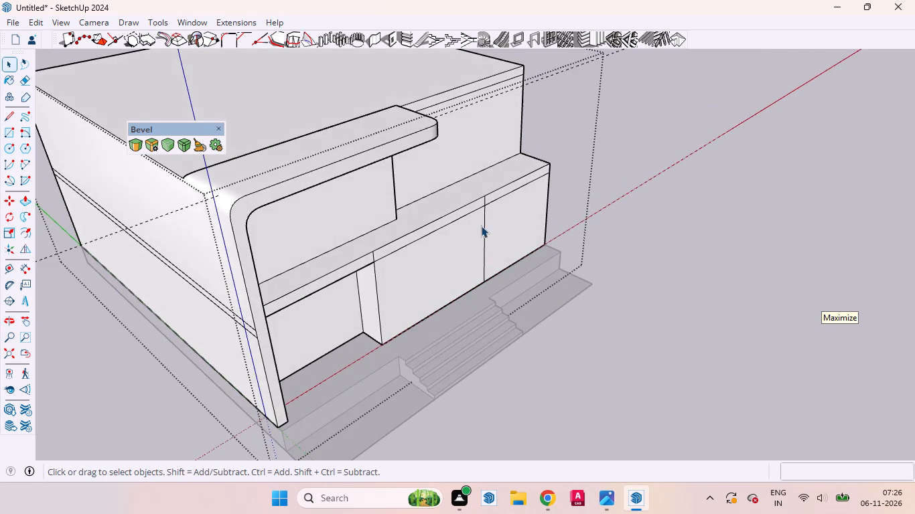
scroll(489, 226, up, 3)
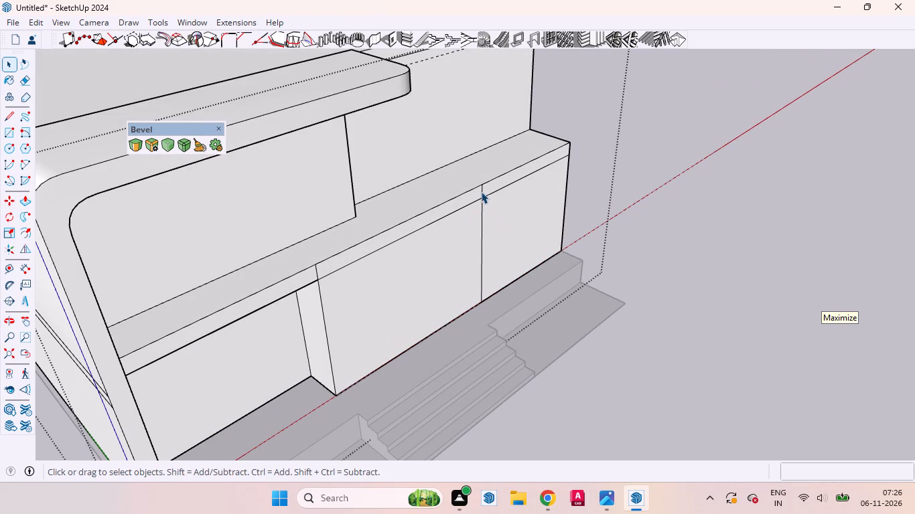
click(481, 191)
right_click(481, 191)
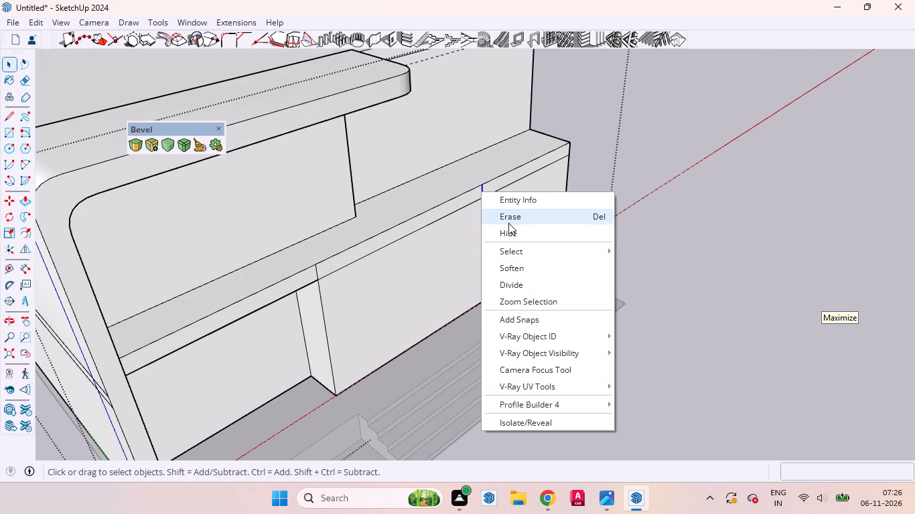
click(508, 223)
Check the width of the projecting frame upright's foot with the Dimension tool without placing a dimension.
middle_drag(476, 234, 401, 218)
scroll(563, 200, down, 10)
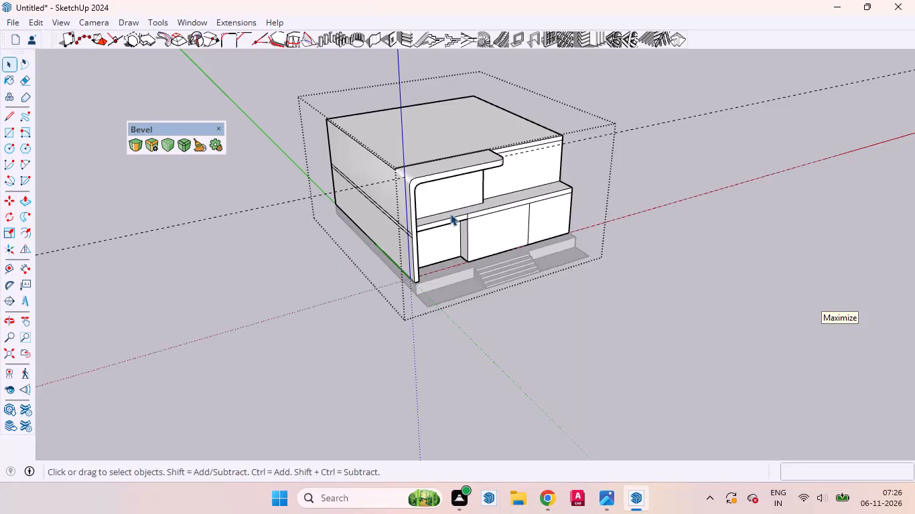
middle_drag(439, 222, 330, 191)
scroll(381, 199, up, 4)
scroll(399, 199, down, 1)
scroll(399, 199, up, 15)
scroll(409, 205, down, 3)
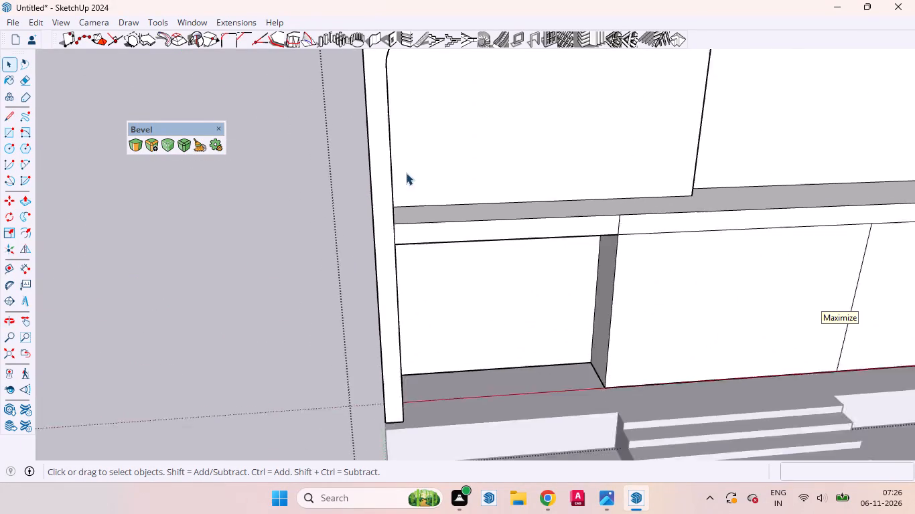
scroll(406, 173, down, 8)
key(d)
scroll(443, 326, up, 15)
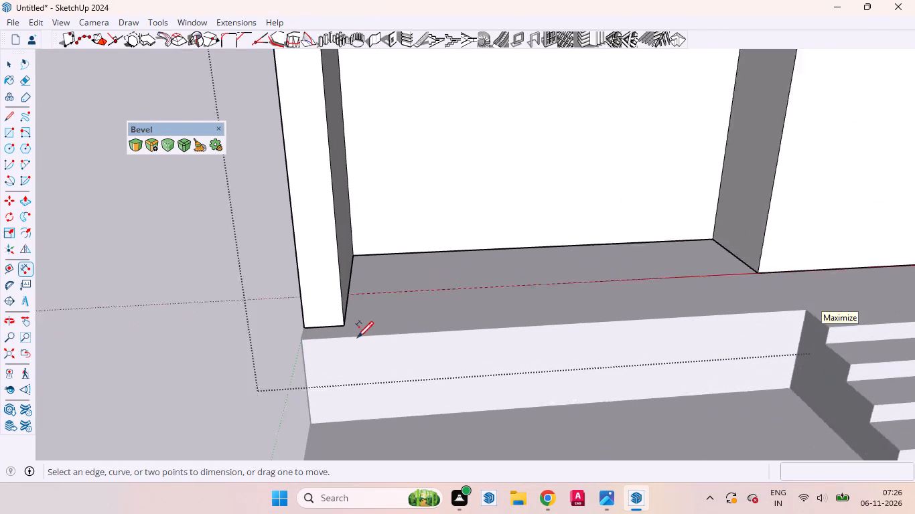
scroll(357, 337, up, 6)
click(258, 322)
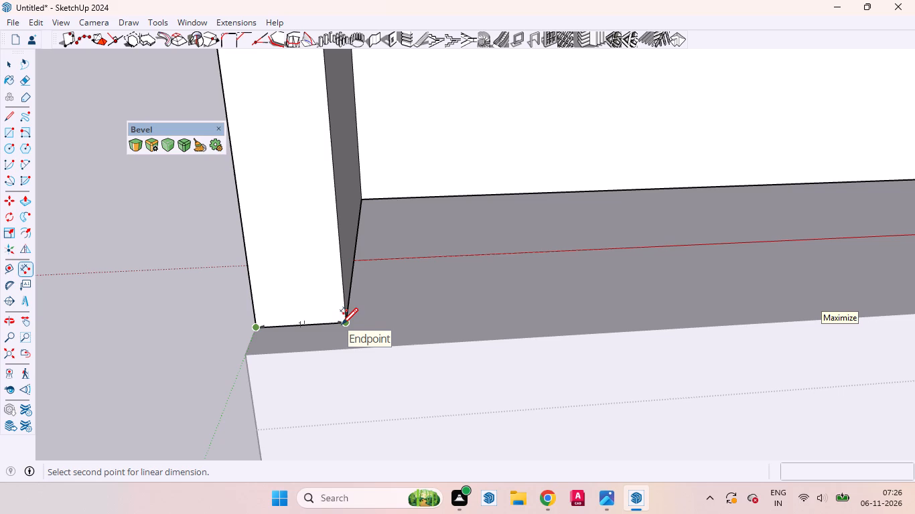
key(space)
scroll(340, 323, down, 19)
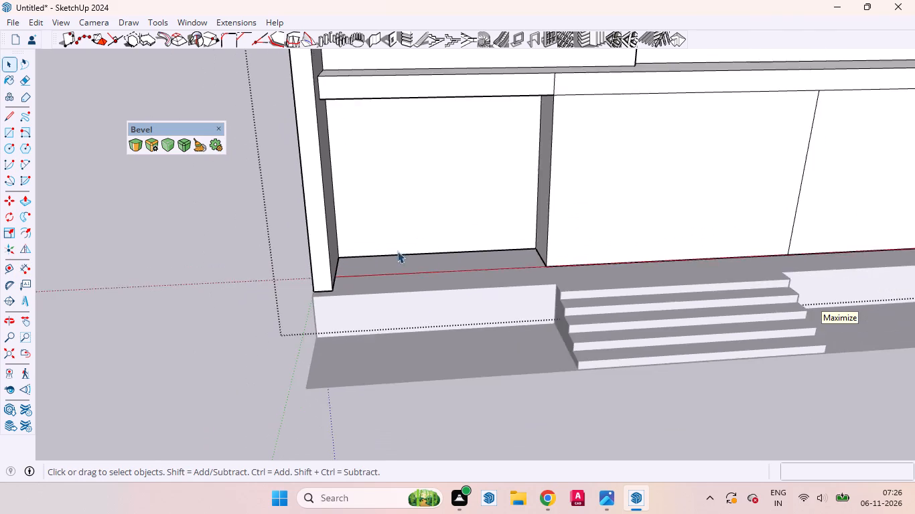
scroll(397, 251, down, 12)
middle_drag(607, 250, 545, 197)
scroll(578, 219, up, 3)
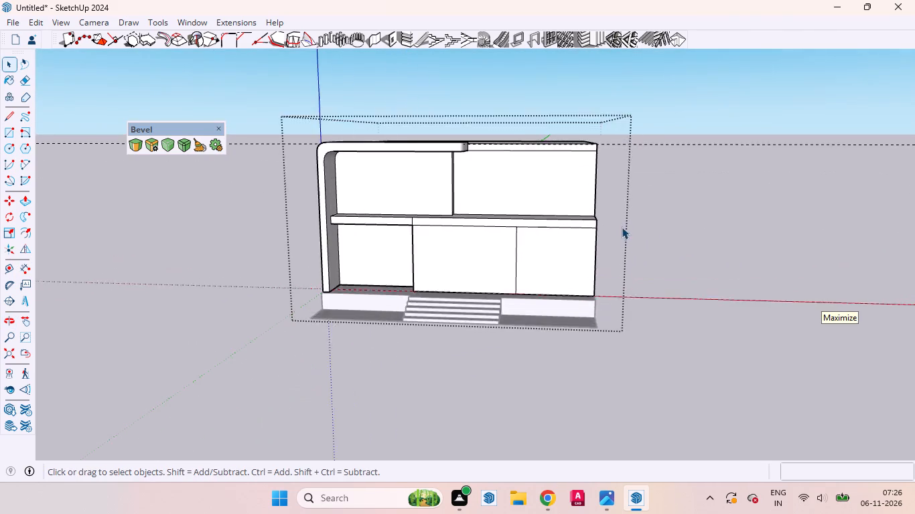
Place a vertical guide 12" in from the outer vertical edge of the lower storey's flush end wall section.
scroll(622, 227, up, 5)
key(t)
scroll(583, 265, up, 5)
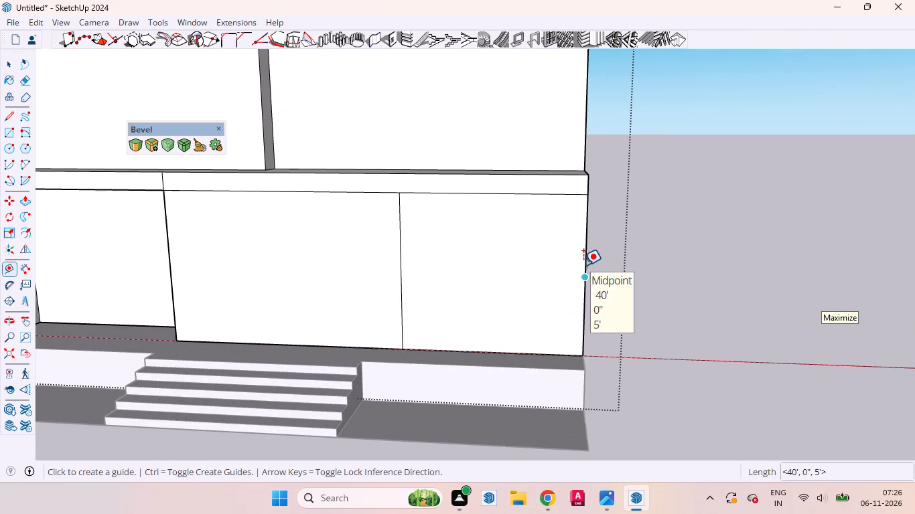
click(583, 265)
text(12)
key(Return)
key(space)
Push/Pull the ledge's front face above the two flush lower wall sections outward 1' 10 3/4", level with the projecting frame upright.
scroll(758, 301, down, 6)
scroll(732, 278, up, 2)
scroll(731, 278, down, 3)
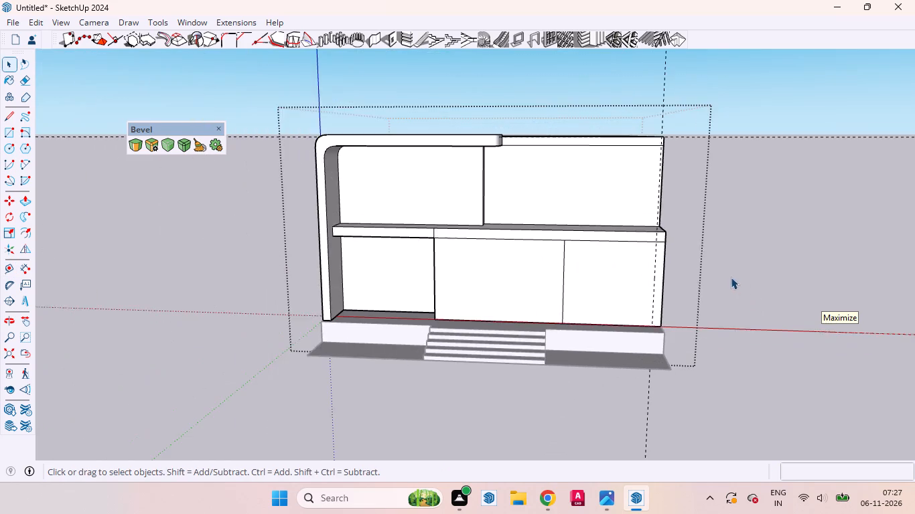
middle_drag(731, 277, 716, 272)
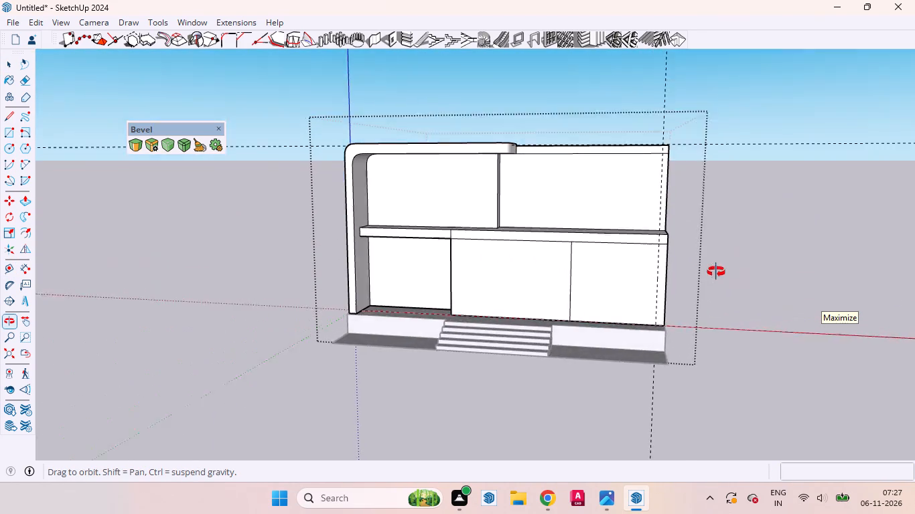
middle_drag(716, 272, 811, 253)
middle_click(811, 253)
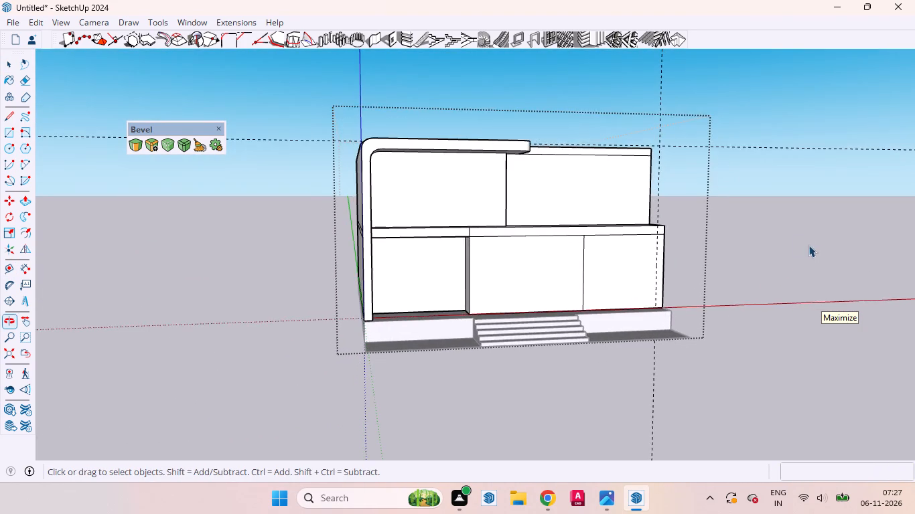
scroll(763, 220, up, 1)
scroll(626, 222, down, 3)
middle_drag(641, 238, 636, 365)
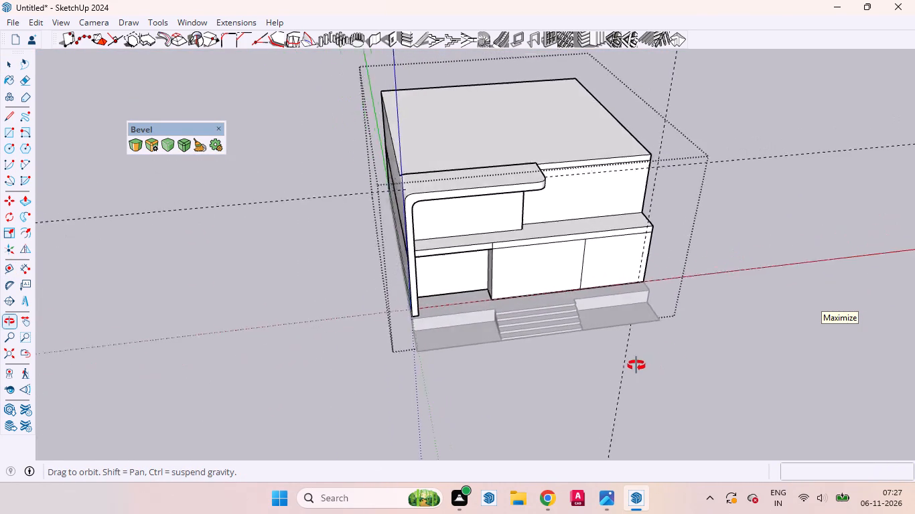
middle_drag(636, 365, 711, 309)
scroll(597, 232, up, 10)
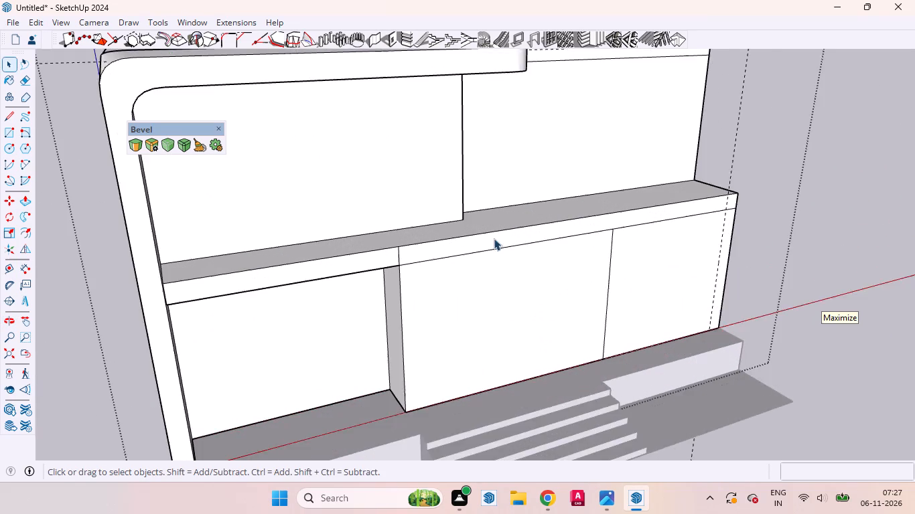
scroll(494, 238, up, 2)
click(487, 245)
scroll(475, 222, down, 11)
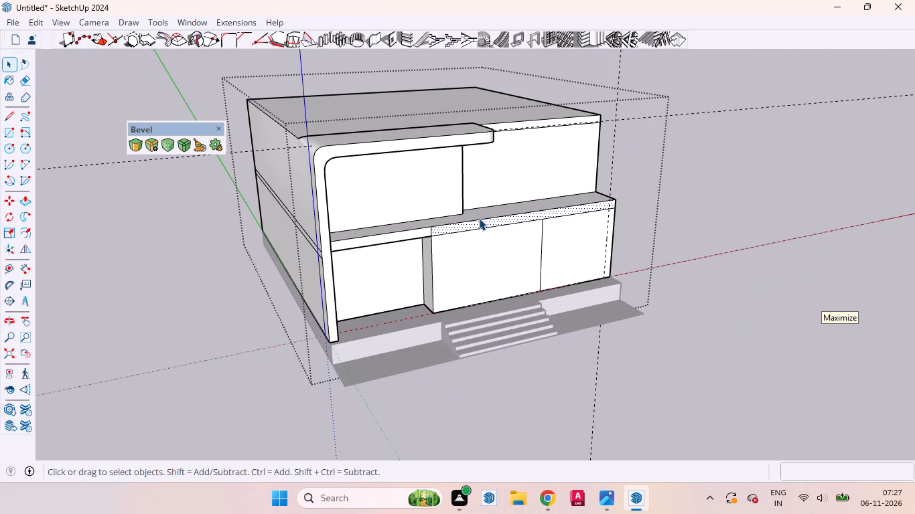
key(p)
scroll(496, 230, up, 9)
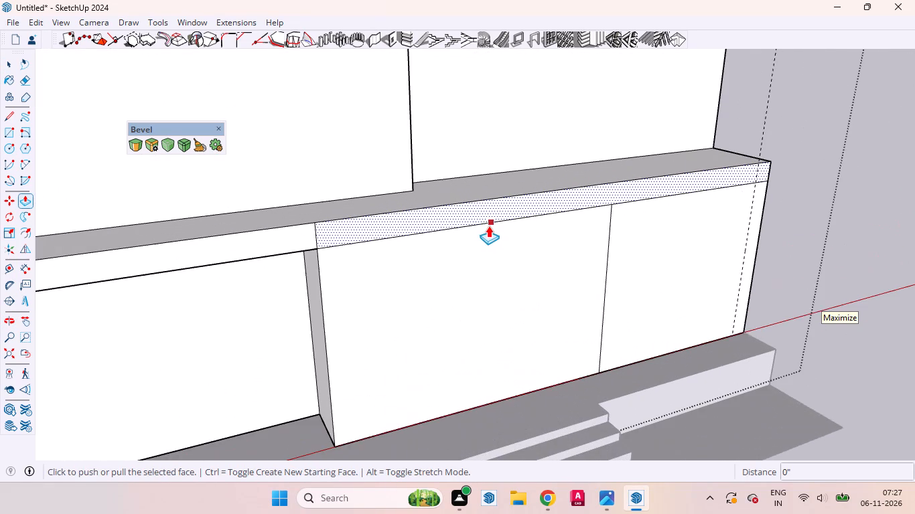
click(475, 216)
scroll(483, 237, down, 11)
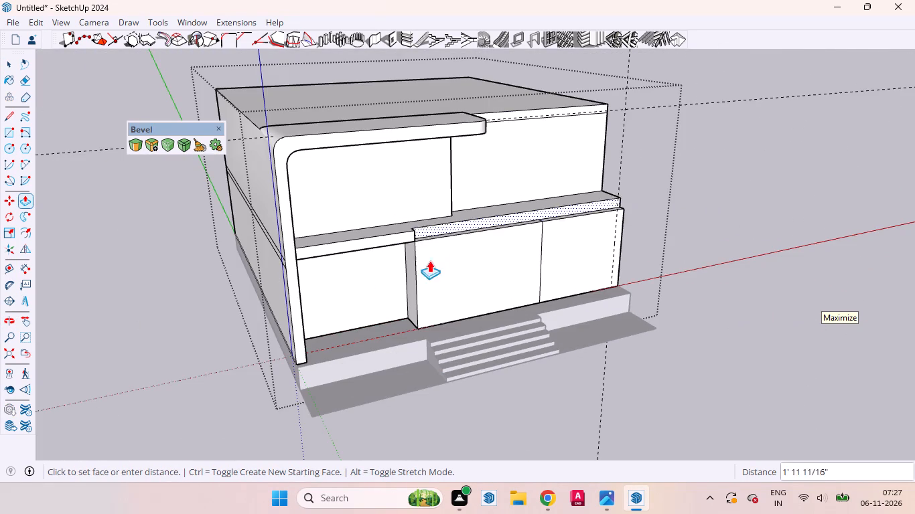
click(295, 278)
key(space)
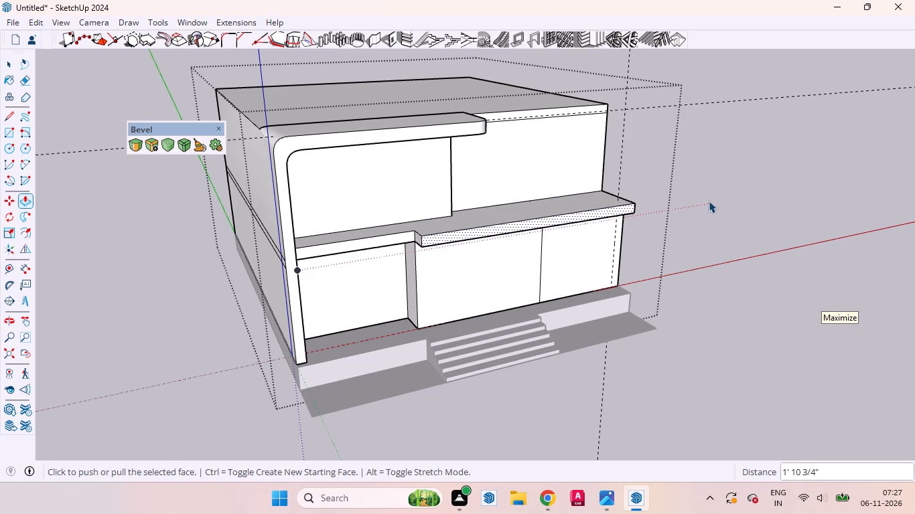
Examine the extended ledge, its free end and its step beside the recessed bay from the side, front, below and above.
scroll(675, 235, down, 5)
middle_drag(683, 269, 295, 361)
scroll(502, 335, up, 2)
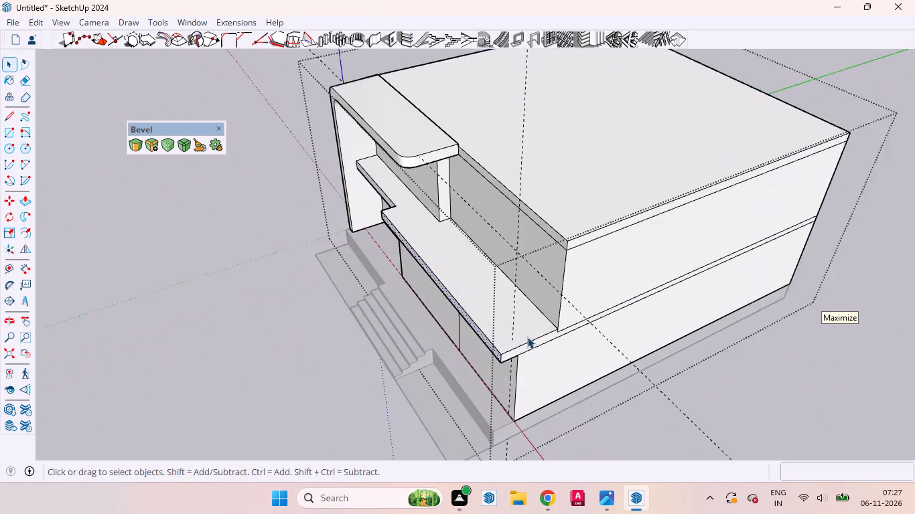
scroll(527, 337, up, 4)
scroll(534, 349, down, 1)
scroll(534, 349, up, 1)
middle_drag(521, 356, 516, 285)
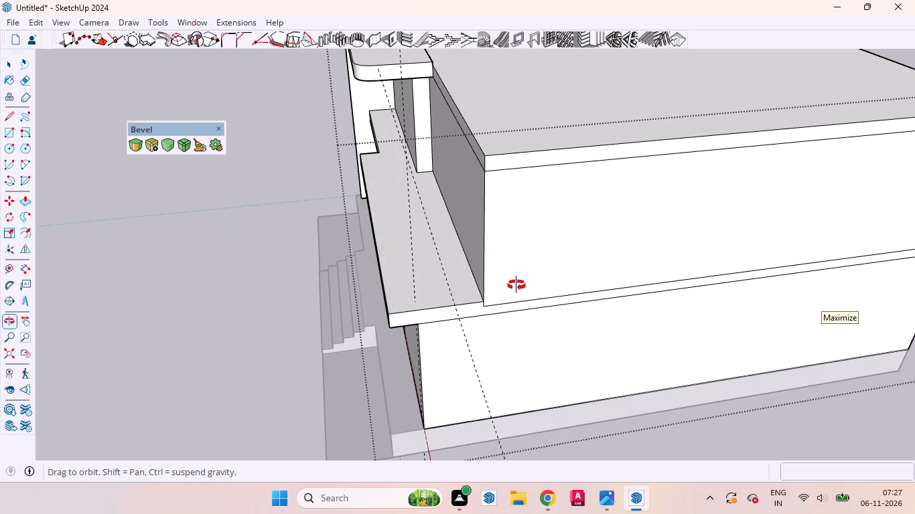
middle_drag(516, 285, 517, 285)
scroll(518, 285, up, 1)
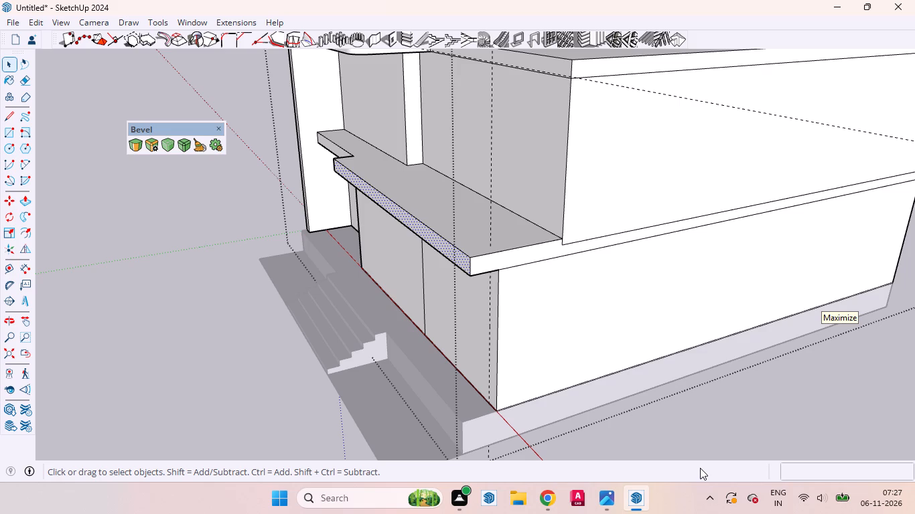
scroll(800, 513, down, 3)
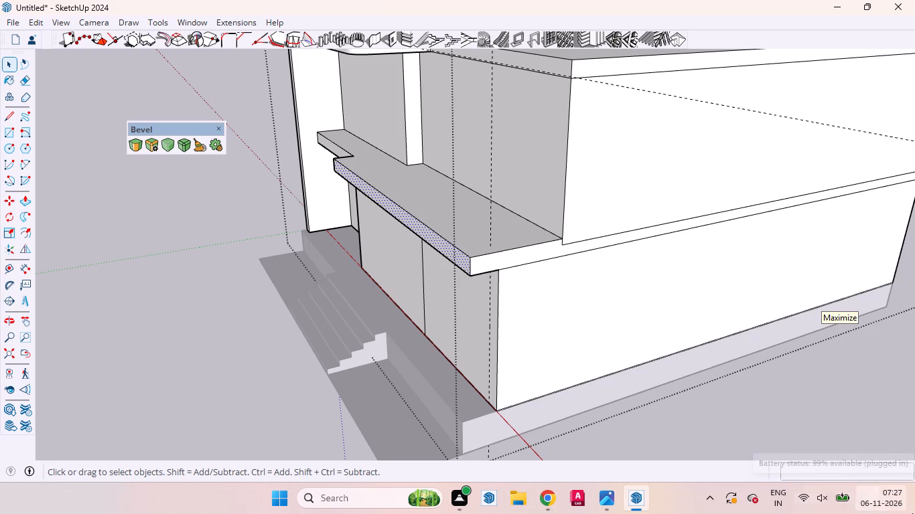
scroll(849, 498, down, 1)
scroll(414, 270, down, 3)
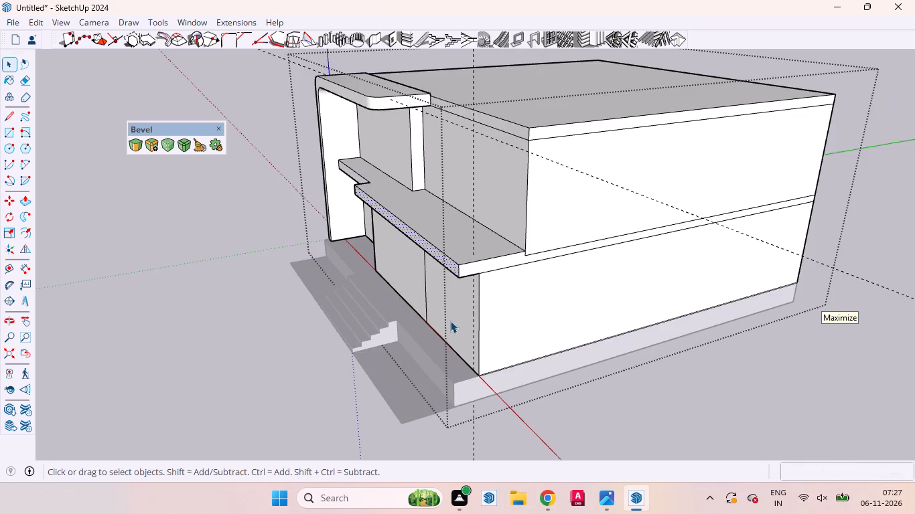
middle_drag(490, 338, 798, 418)
scroll(731, 298, up, 3)
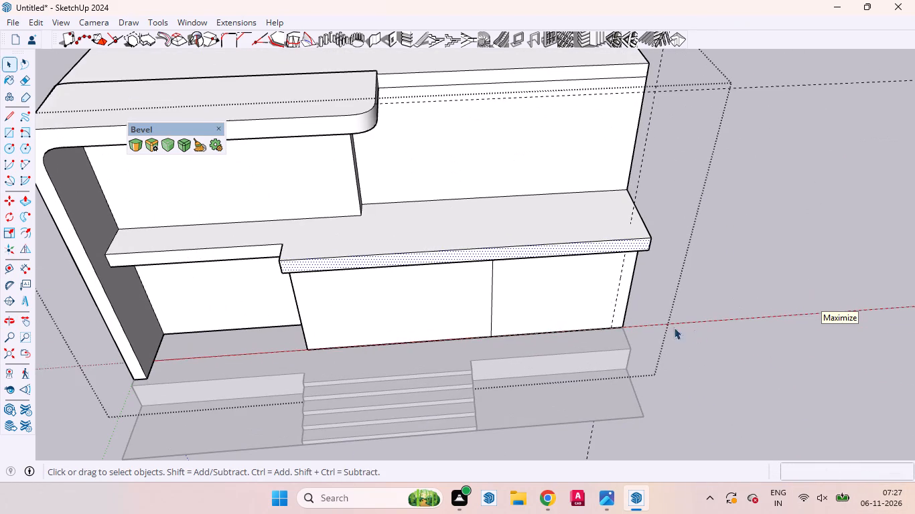
middle_drag(442, 303, 640, 143)
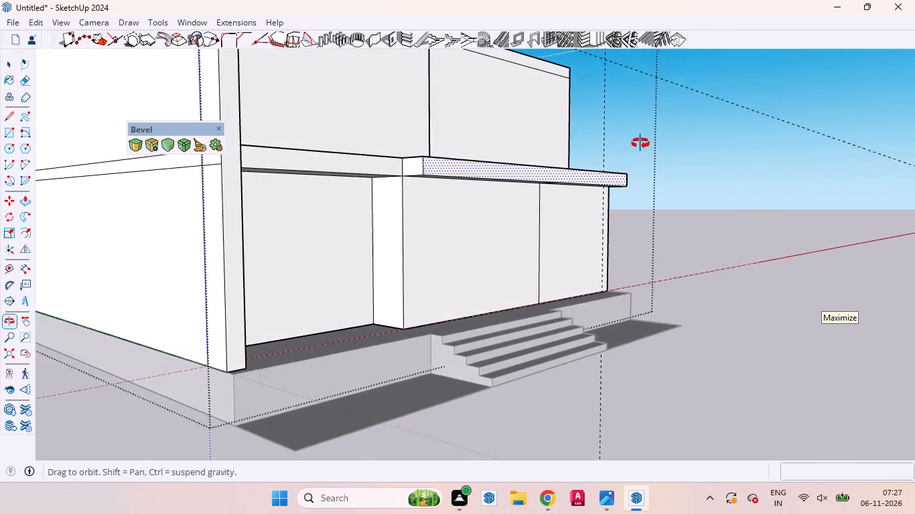
middle_drag(640, 143, 466, 131)
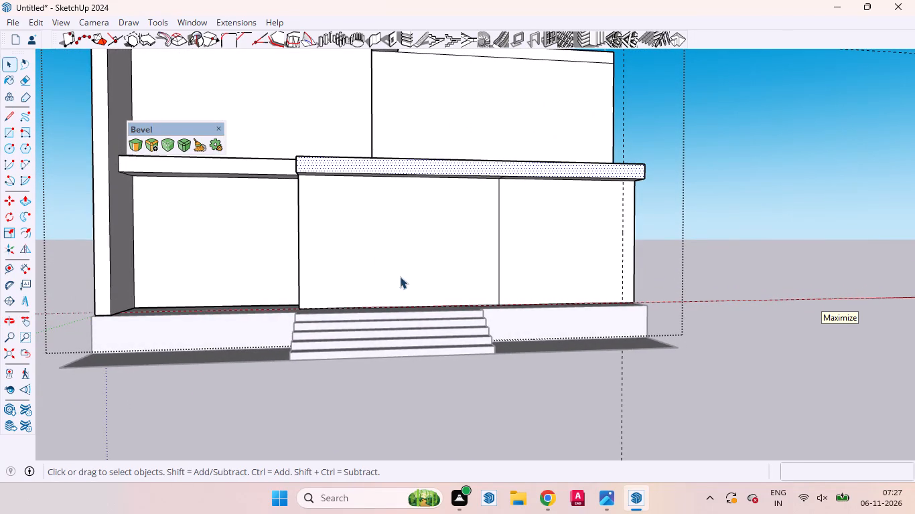
middle_drag(487, 261, 549, 278)
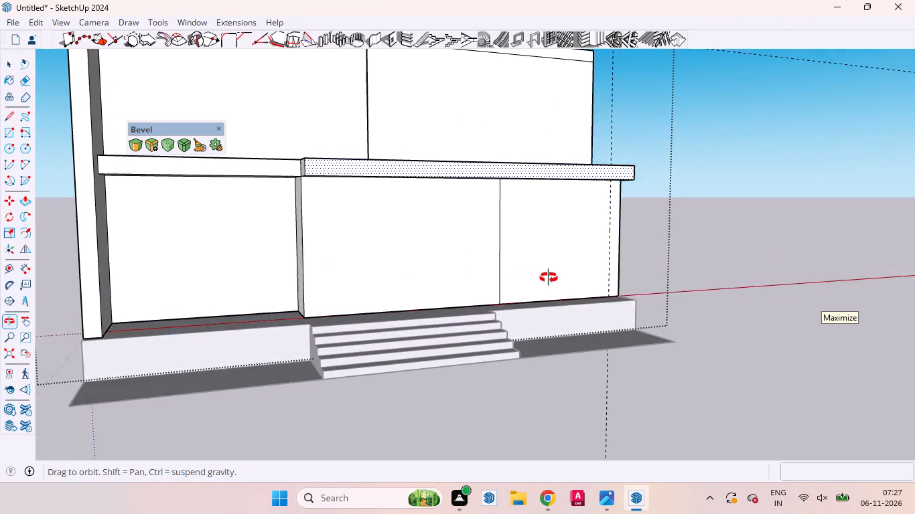
middle_drag(549, 278, 529, 322)
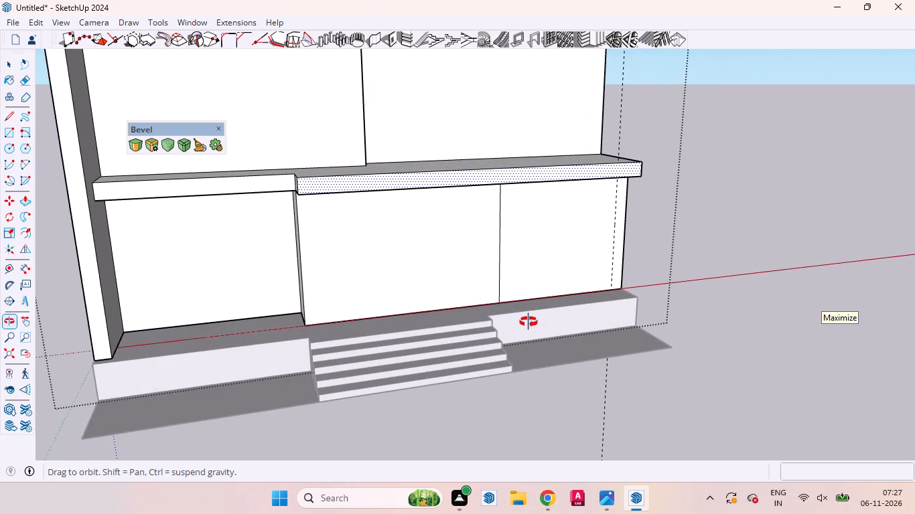
middle_drag(529, 322, 478, 318)
scroll(478, 318, up, 1)
scroll(478, 319, down, 8)
middle_drag(559, 246, 681, 375)
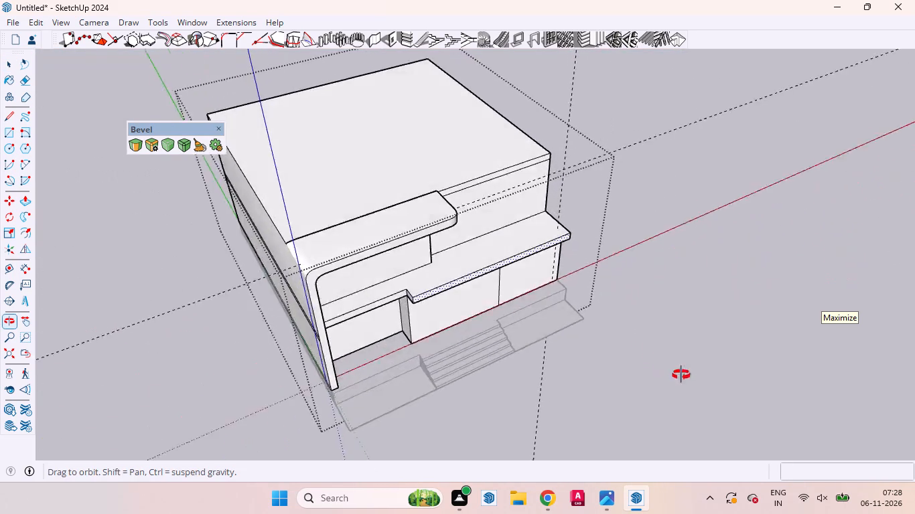
middle_drag(681, 375, 667, 274)
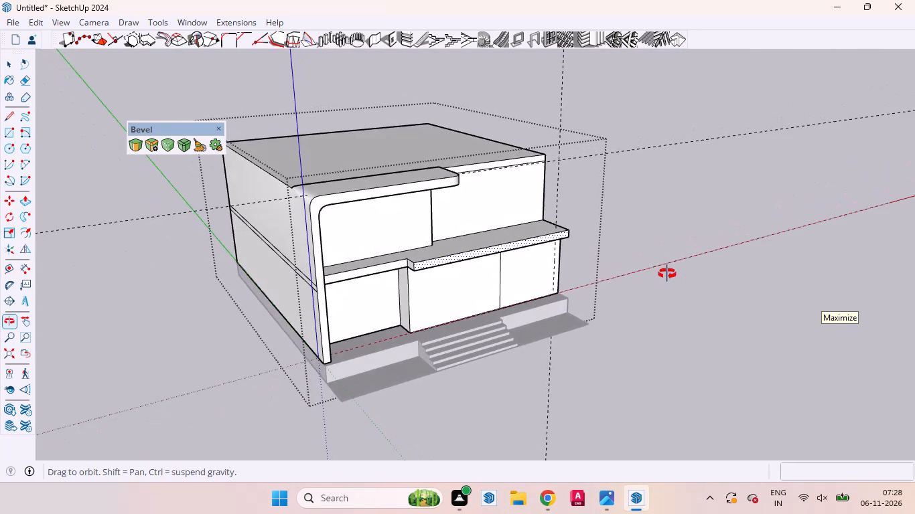
middle_drag(667, 274, 594, 289)
scroll(569, 258, up, 10)
scroll(561, 230, down, 1)
middle_drag(561, 231, 563, 270)
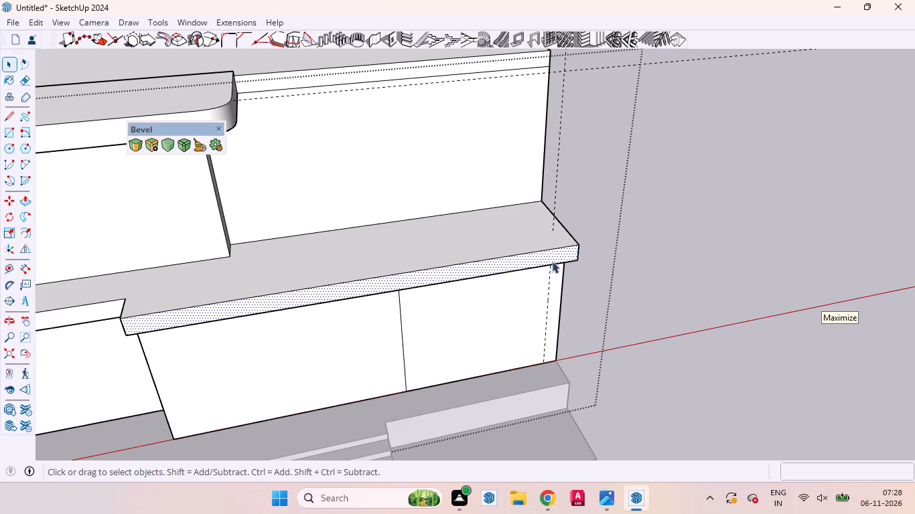
scroll(516, 280, down, 3)
middle_drag(557, 250, 517, 189)
middle_click(517, 189)
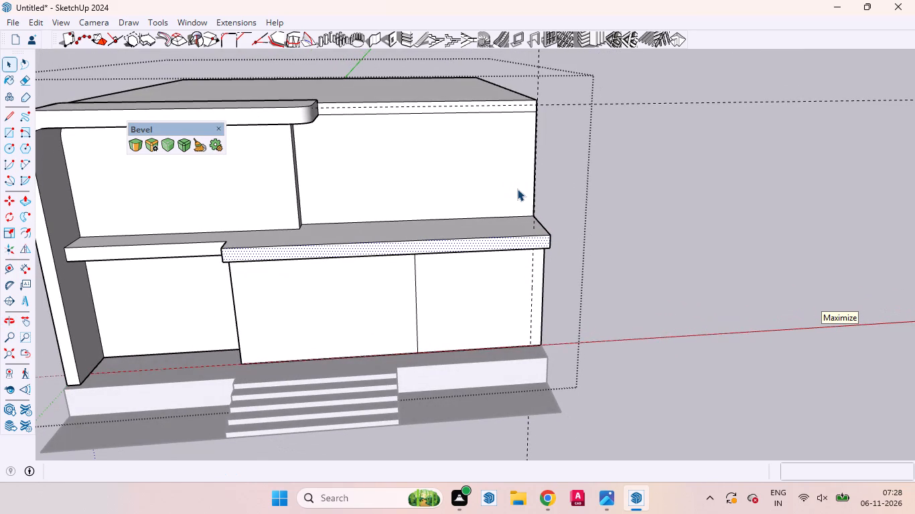
Place a vertical guide 1' in from the outer vertical edge of the upper storey's flush front wall.
middle_drag(548, 181, 482, 186)
scroll(510, 173, up, 4)
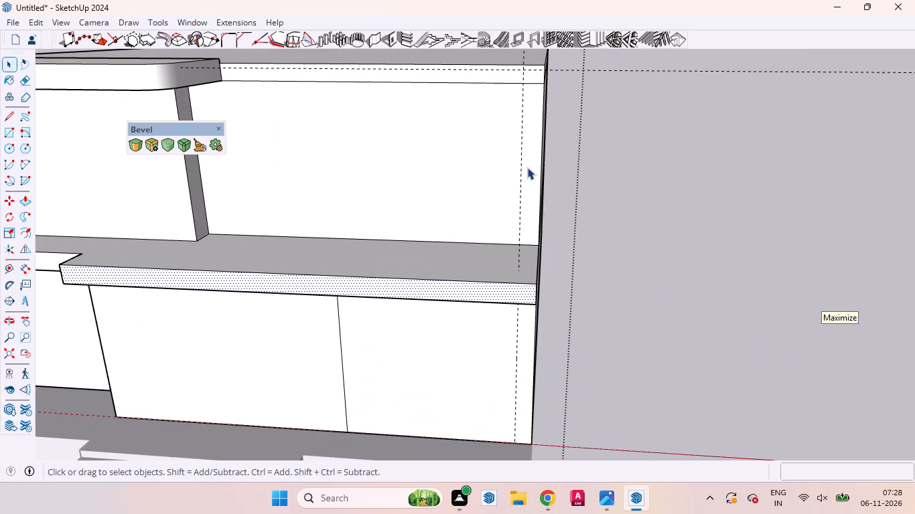
key(t)
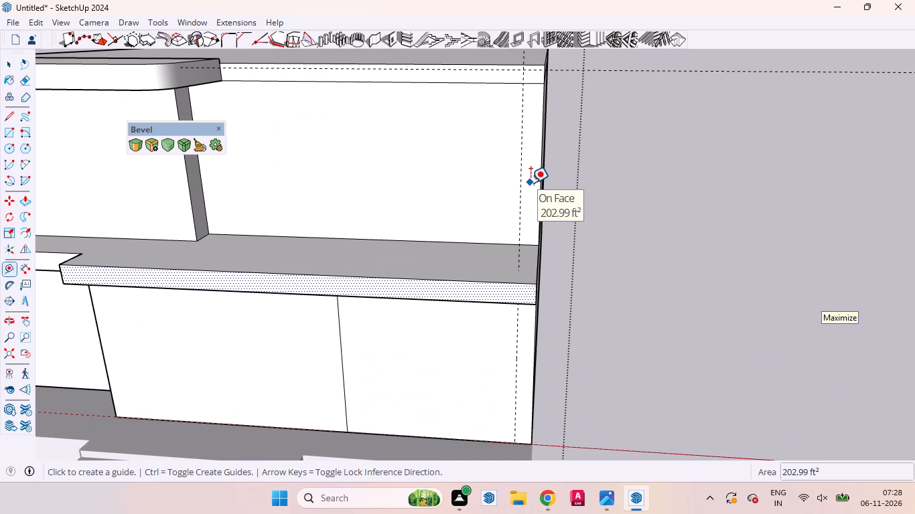
click(542, 170)
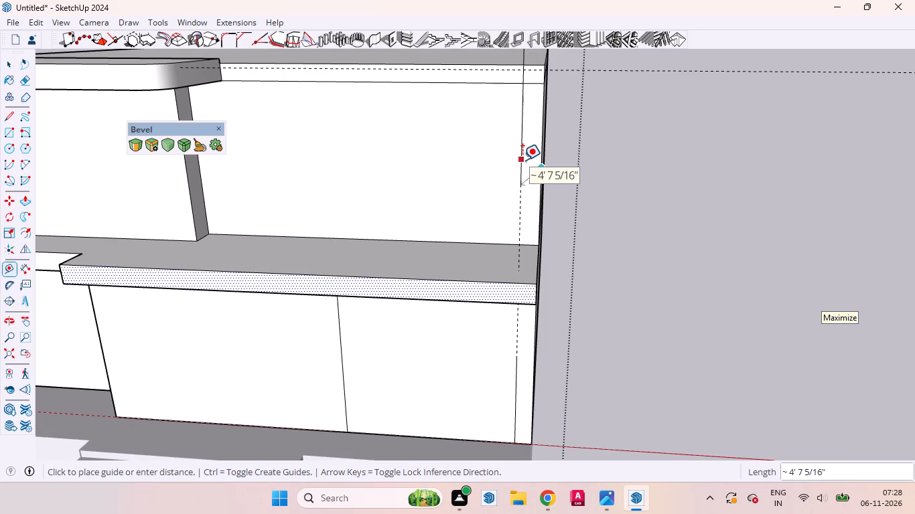
scroll(526, 159, up, 9)
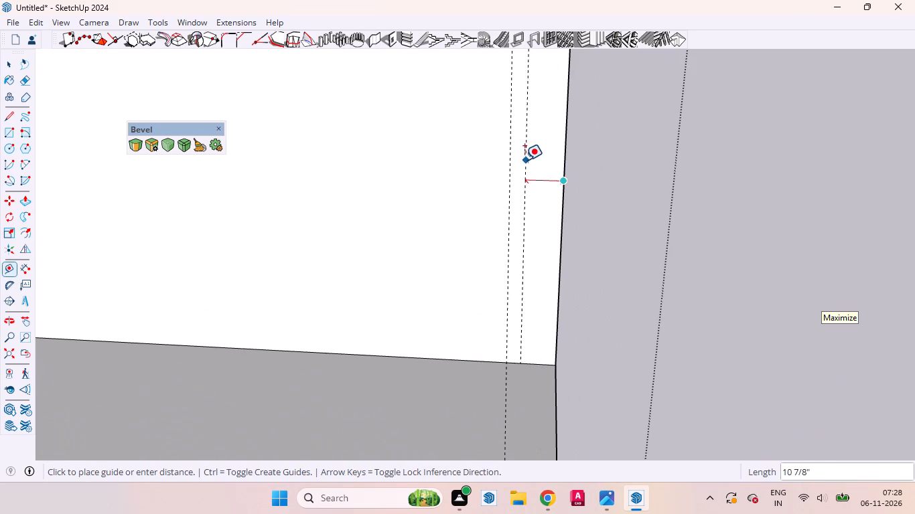
text(1')
key(Return)
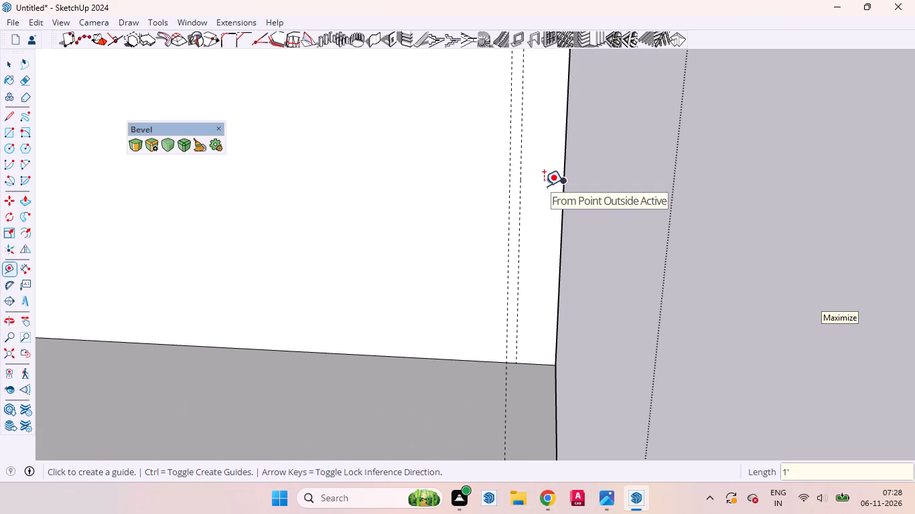
key(space)
Draw a 1' by 10' 7 1/8" rectangle on the upper storey's front wall, from the inner guide's base to the wall's top outer corner.
scroll(513, 278, down, 10)
middle_drag(546, 327, 508, 292)
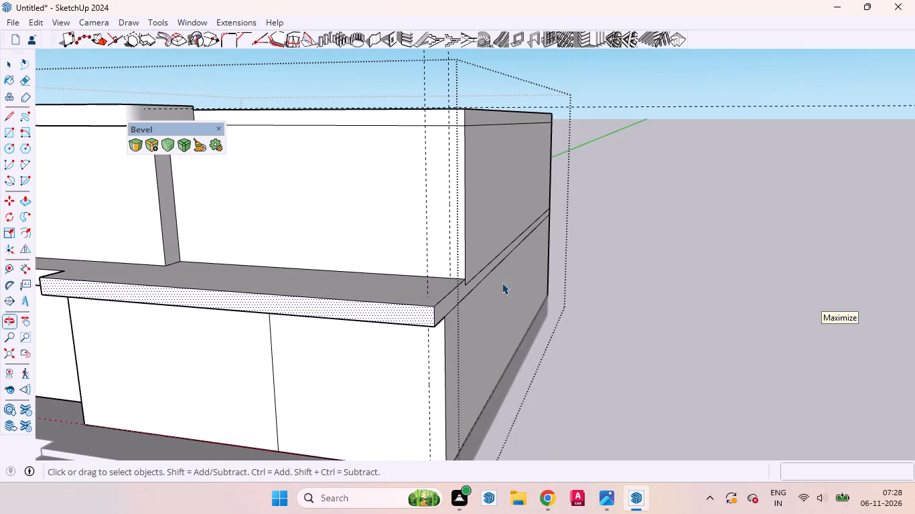
scroll(459, 176, up, 9)
click(459, 212)
scroll(480, 339, down, 5)
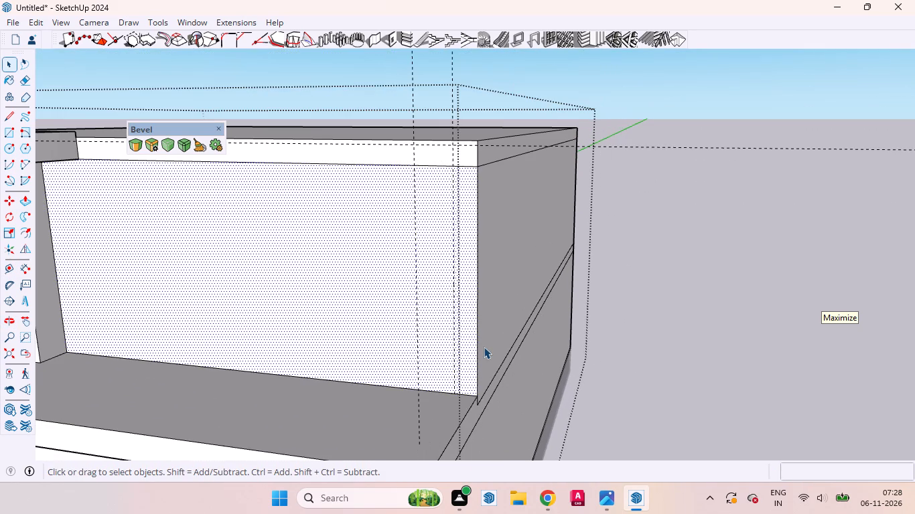
key(r)
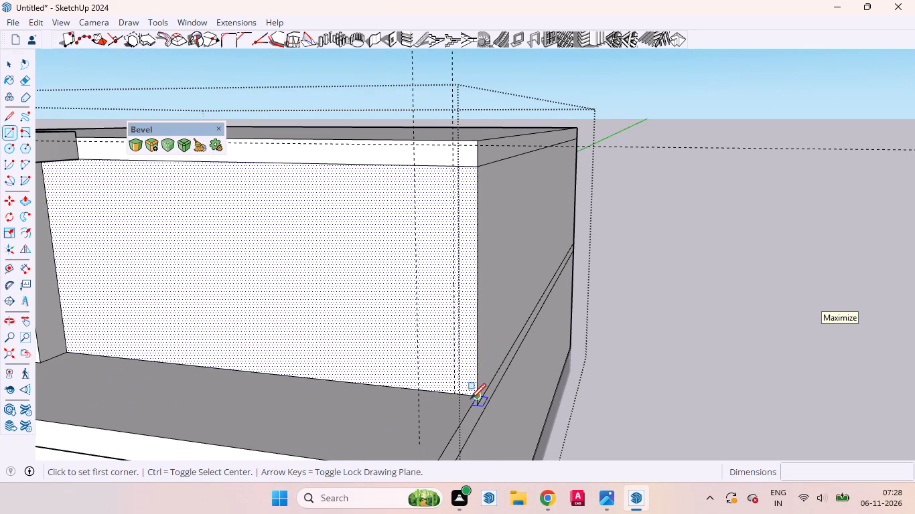
scroll(470, 399, up, 5)
click(446, 388)
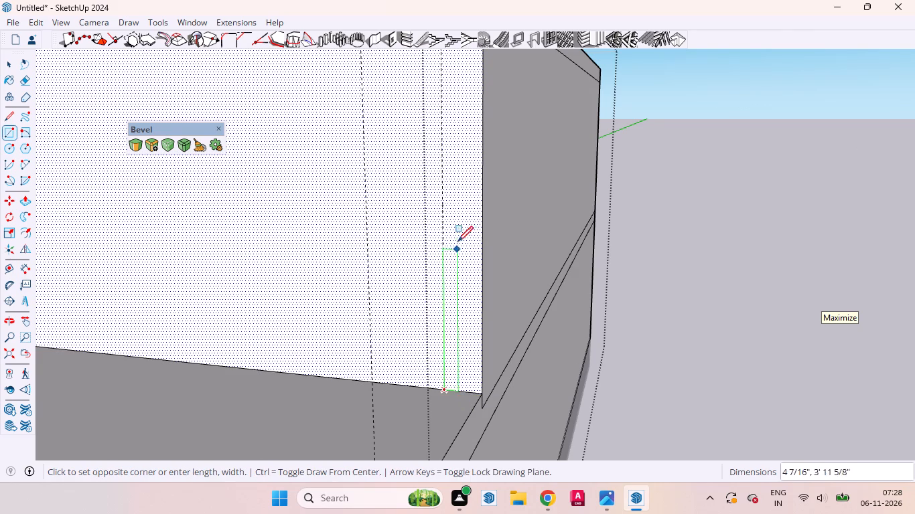
scroll(457, 284, down, 7)
scroll(462, 133, down, 1)
scroll(462, 133, up, 6)
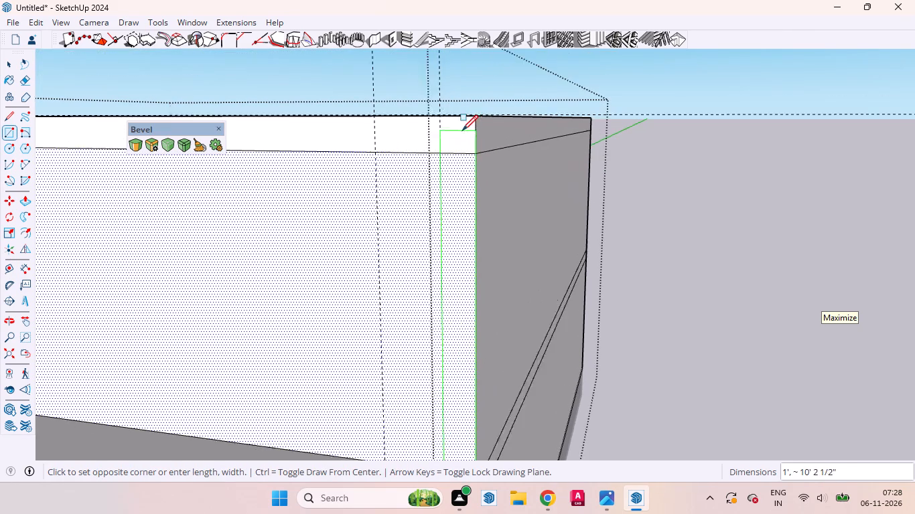
scroll(462, 131, up, 1)
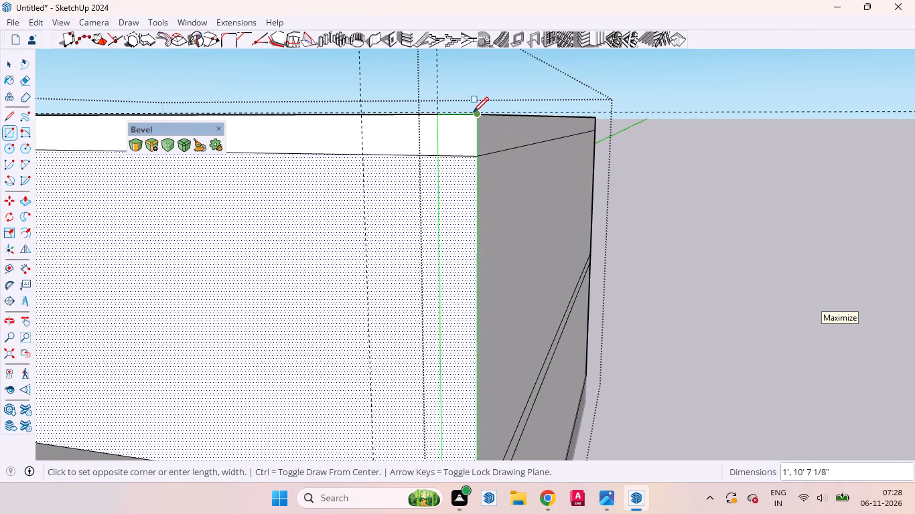
click(474, 113)
key(space)
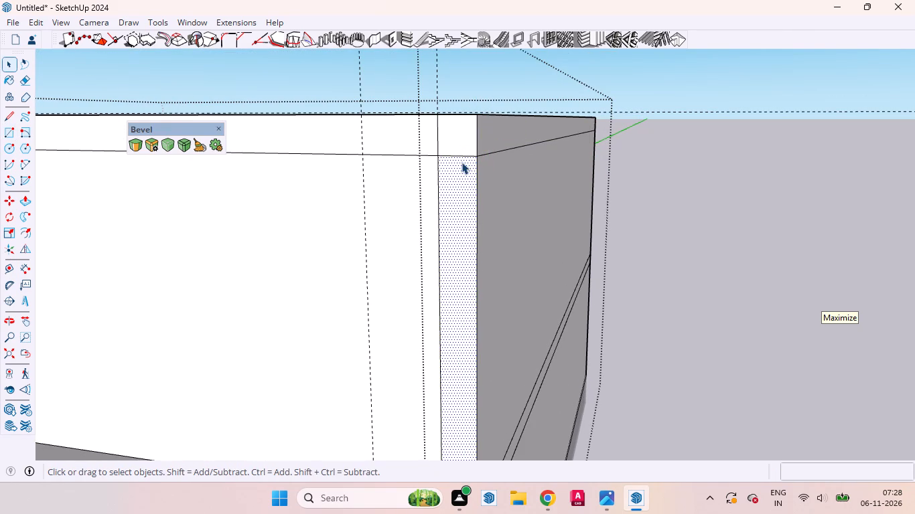
Erase the short horizontal edge crossing the 1' end strip near its top.
click(458, 157)
right_click(458, 157)
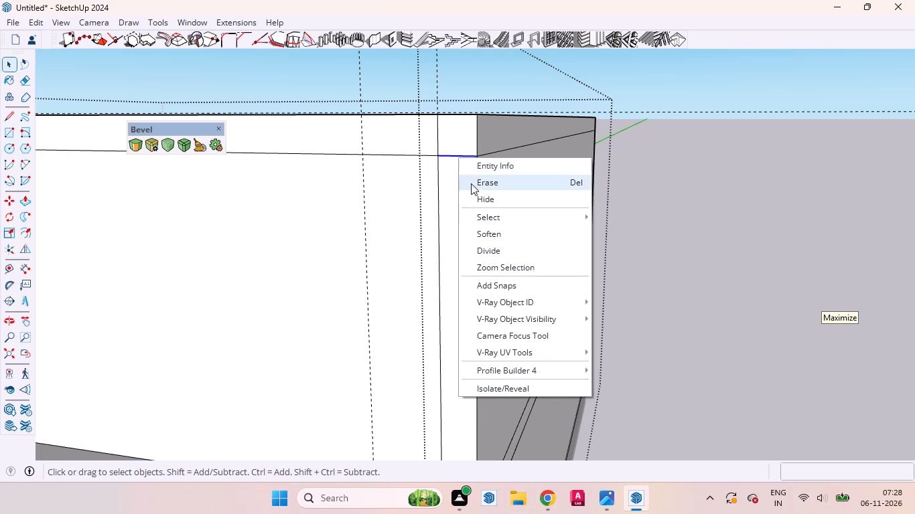
click(471, 183)
Push/Pull the full-height 1' end strip outward 6' 4 3/4", level with the ledge's front face.
click(468, 193)
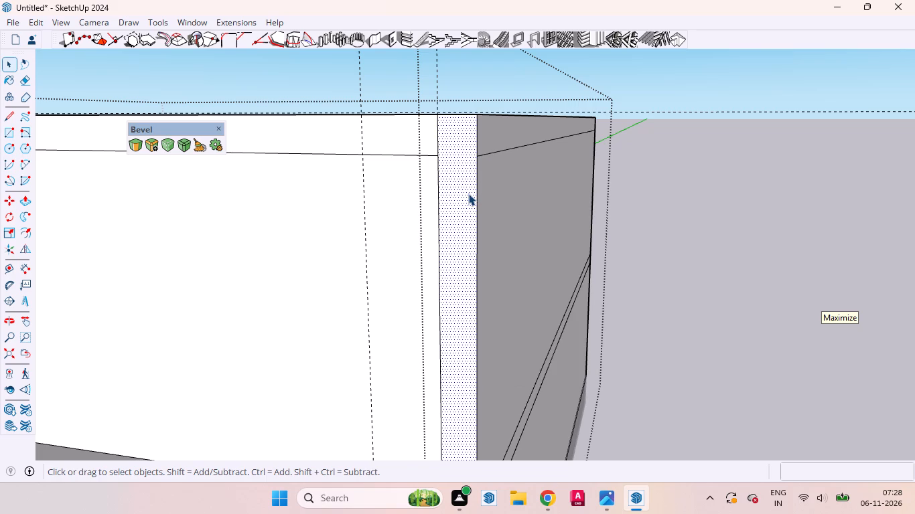
key(p)
click(468, 193)
scroll(468, 253, down, 13)
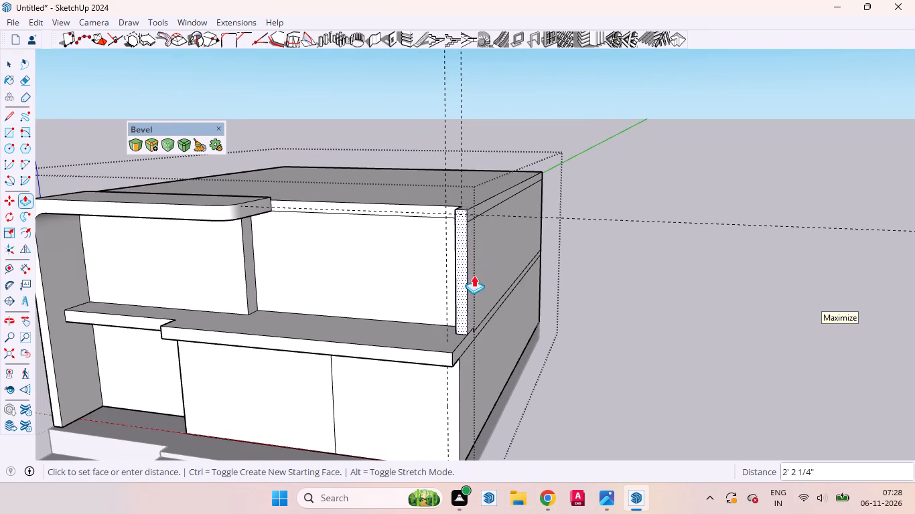
click(451, 355)
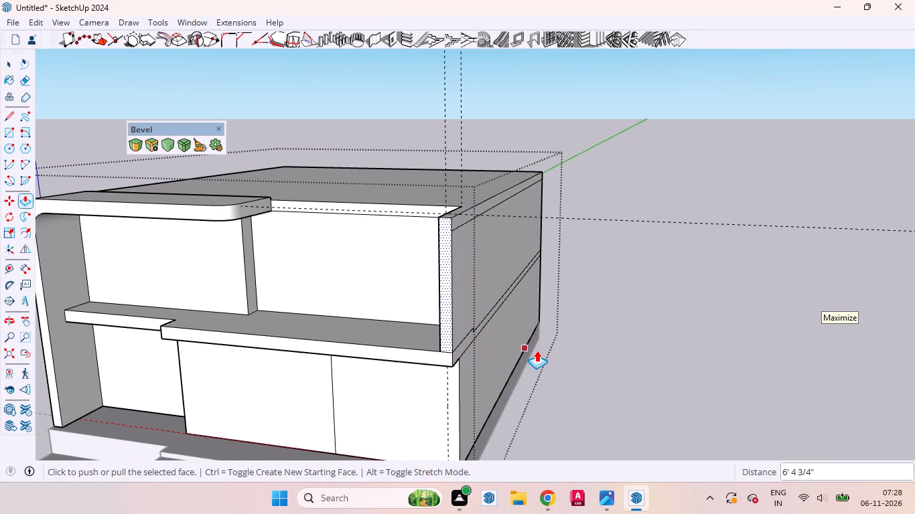
key(space)
Erase the horizontal lines and the short ledge step from the building's side wall, leaving one continuous face.
middle_drag(504, 351, 374, 298)
scroll(368, 292, up, 1)
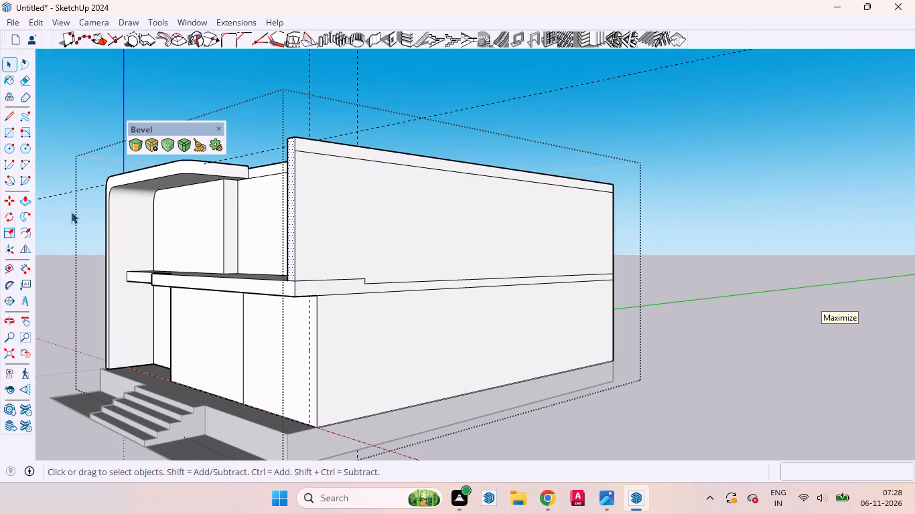
click(21, 76)
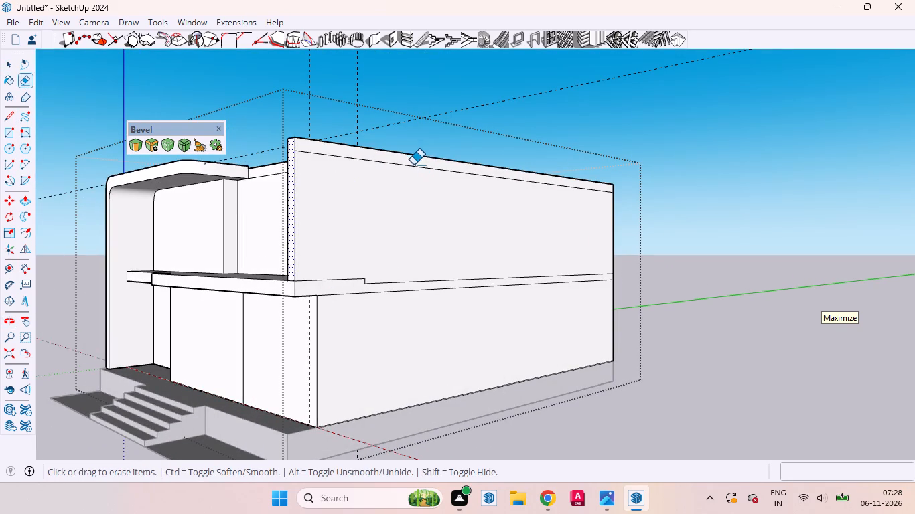
drag(411, 161, 406, 299)
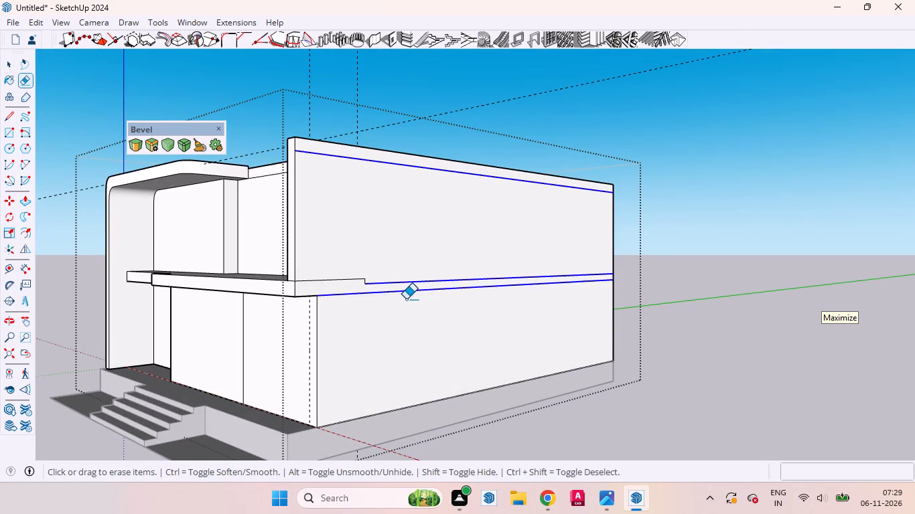
drag(406, 299, 407, 305)
drag(347, 272, 359, 307)
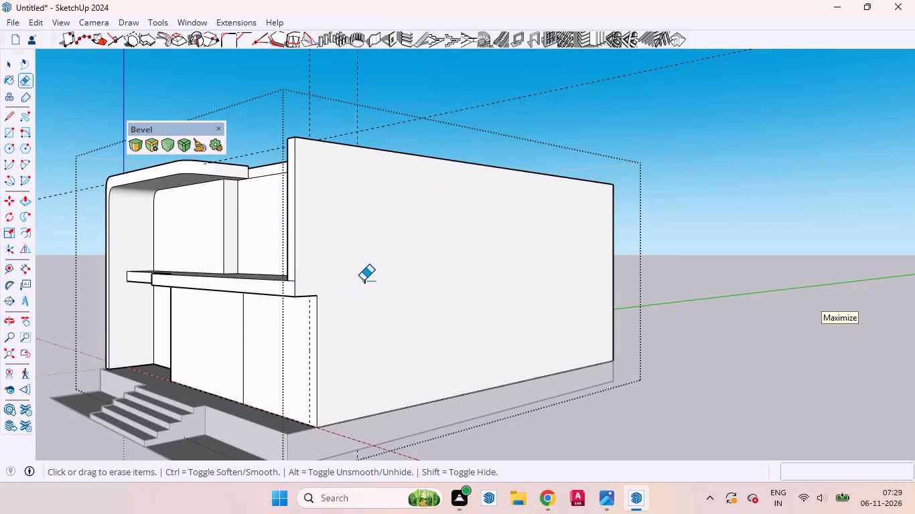
click(363, 280)
key(space)
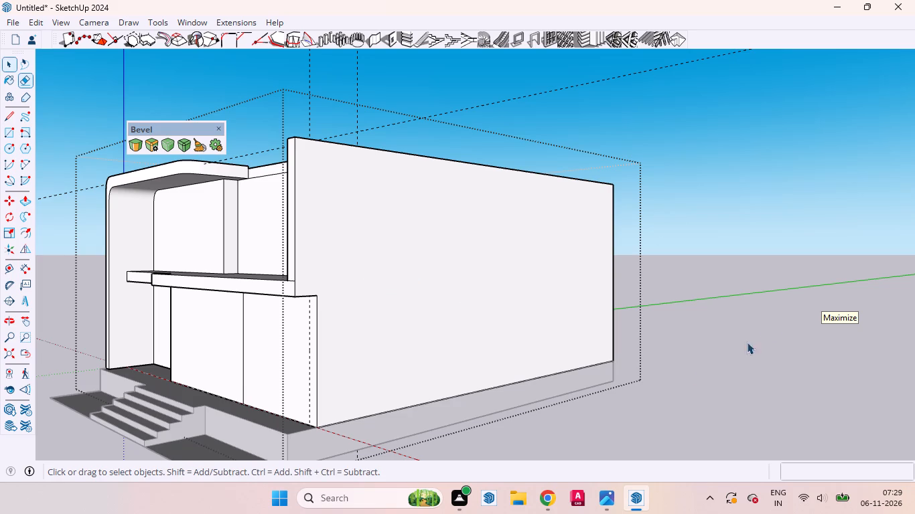
Examine the extended end wall, the roof and the projecting frame's top from the front and above.
scroll(691, 386, down, 4)
middle_drag(567, 388, 766, 369)
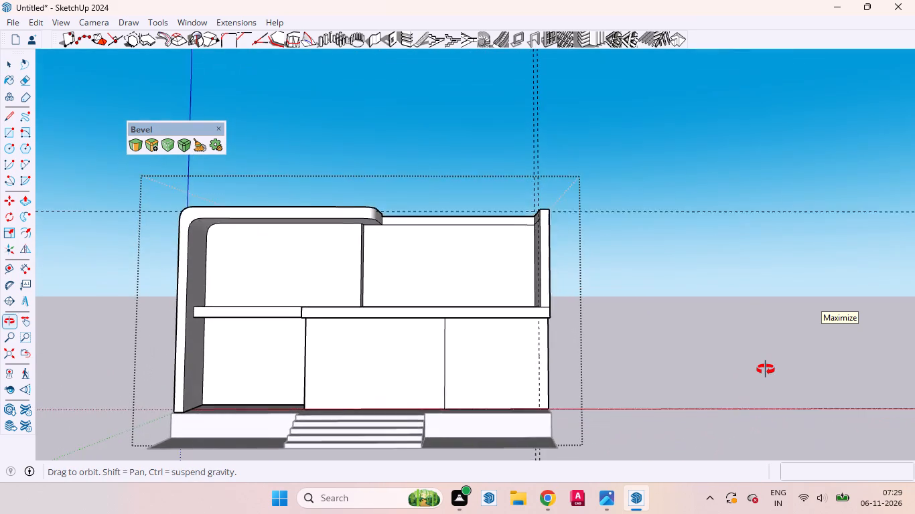
middle_drag(766, 369, 782, 378)
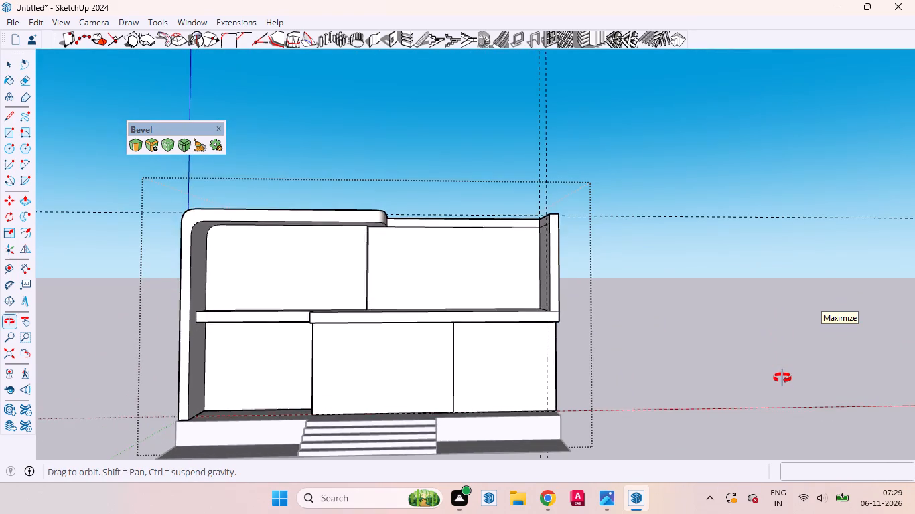
middle_drag(782, 378, 790, 385)
scroll(790, 383, up, 1)
scroll(721, 319, down, 3)
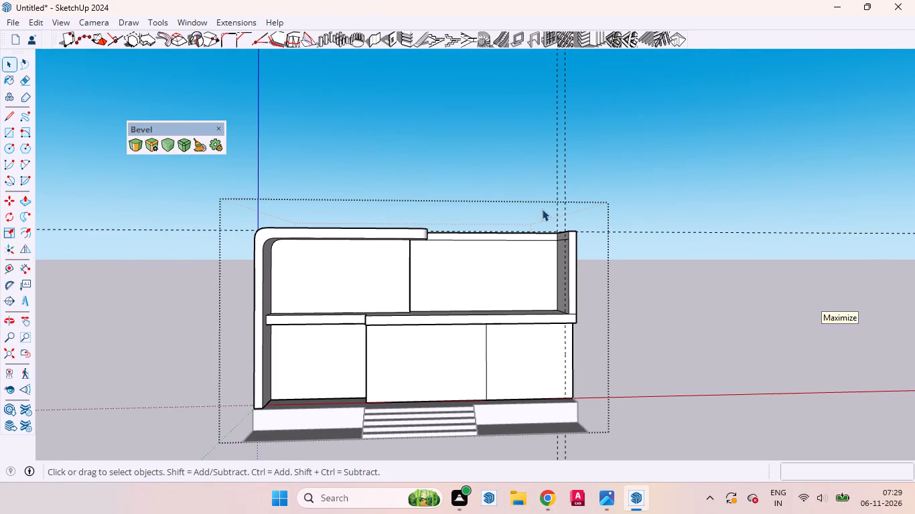
middle_drag(550, 229, 595, 270)
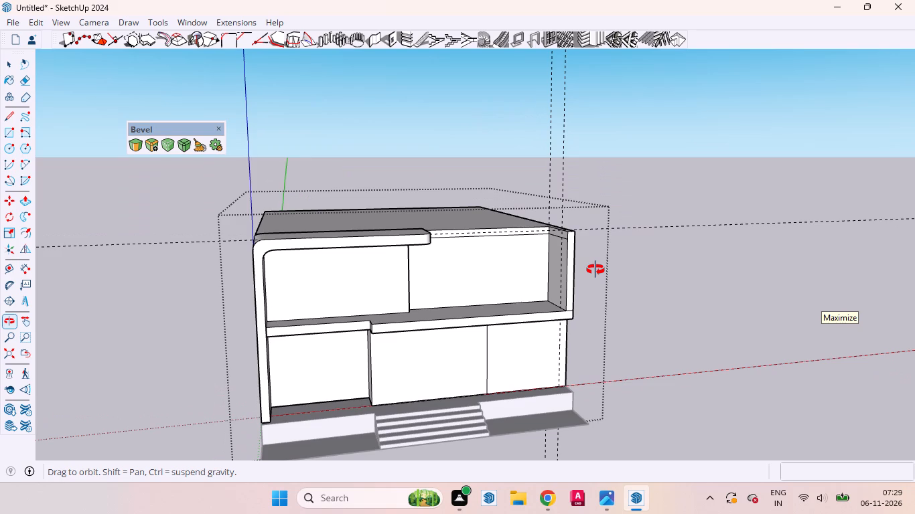
middle_drag(595, 270, 612, 390)
scroll(612, 390, up, 1)
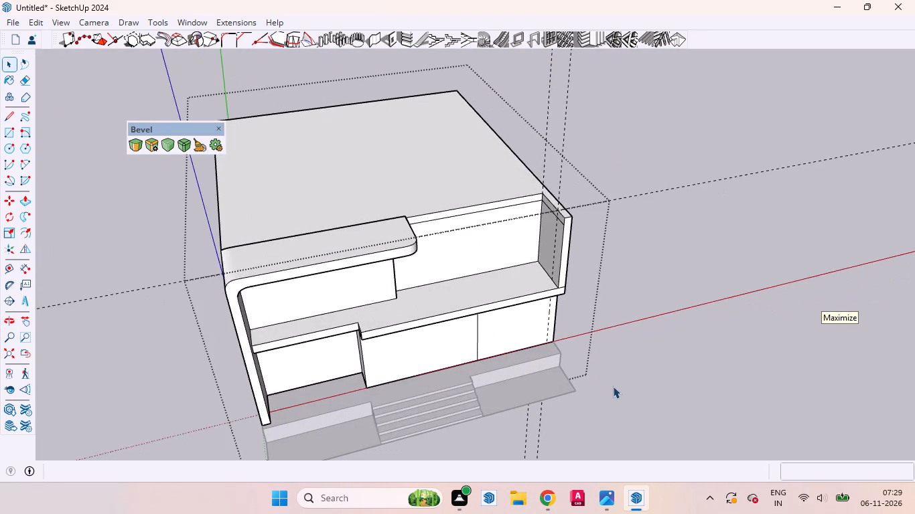
scroll(588, 385, down, 3)
scroll(508, 170, up, 3)
click(471, 238)
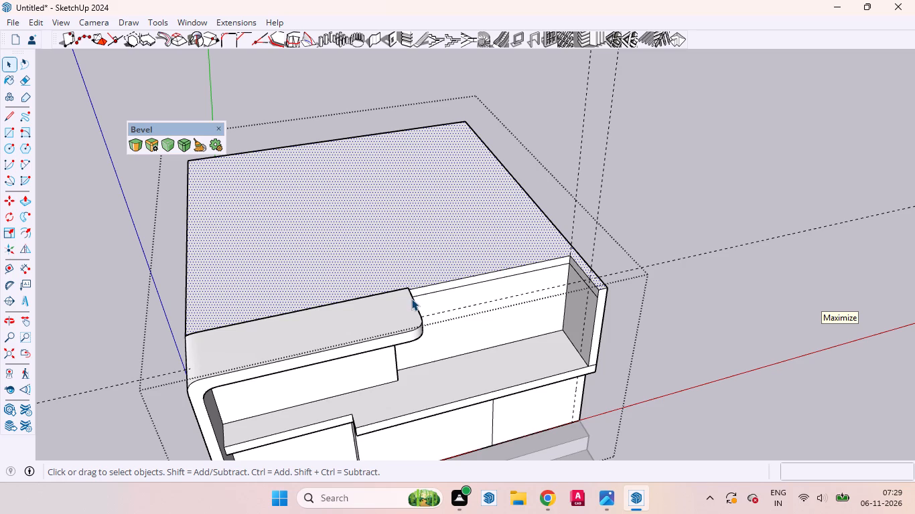
middle_drag(411, 298, 369, 230)
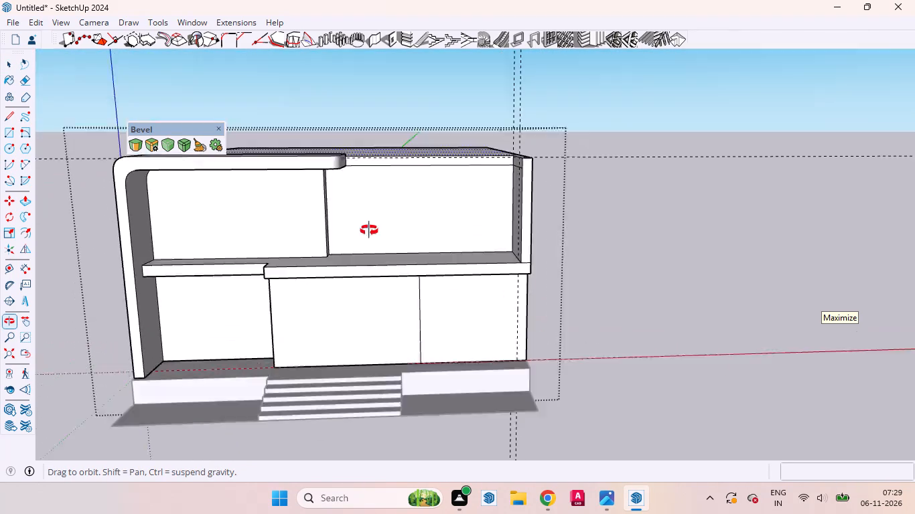
middle_drag(369, 230, 404, 297)
scroll(404, 298, up, 5)
click(372, 301)
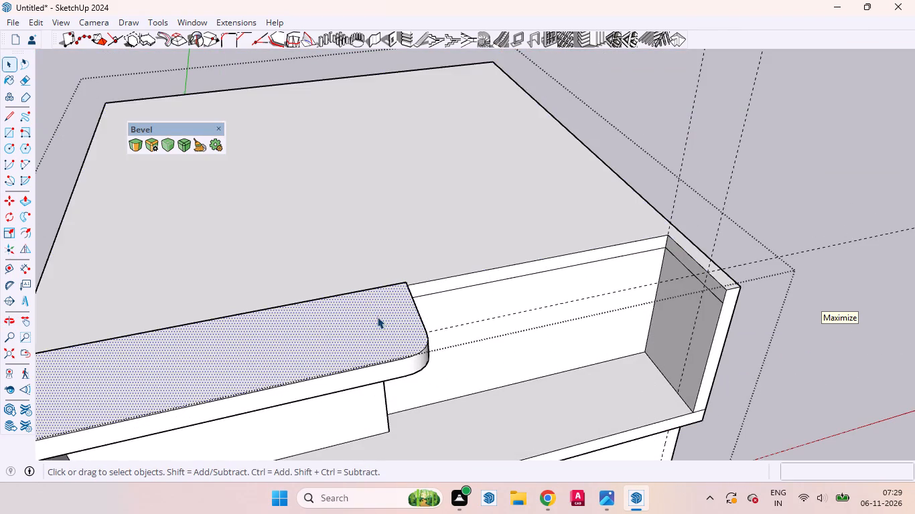
Place a vertical guide along the corner edge of the upper wall beneath the frame's rounded end.
middle_drag(372, 309, 305, 152)
scroll(309, 138, up, 3)
scroll(309, 137, down, 1)
scroll(309, 137, up, 1)
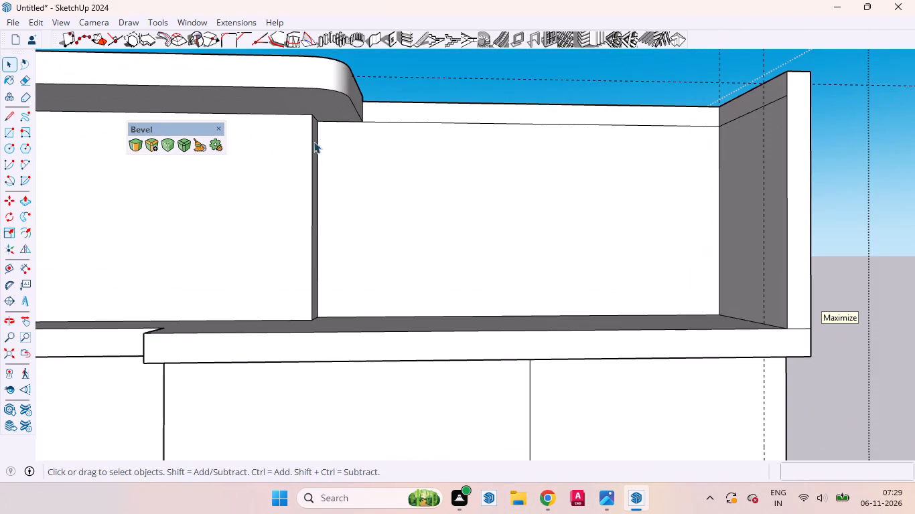
key(t)
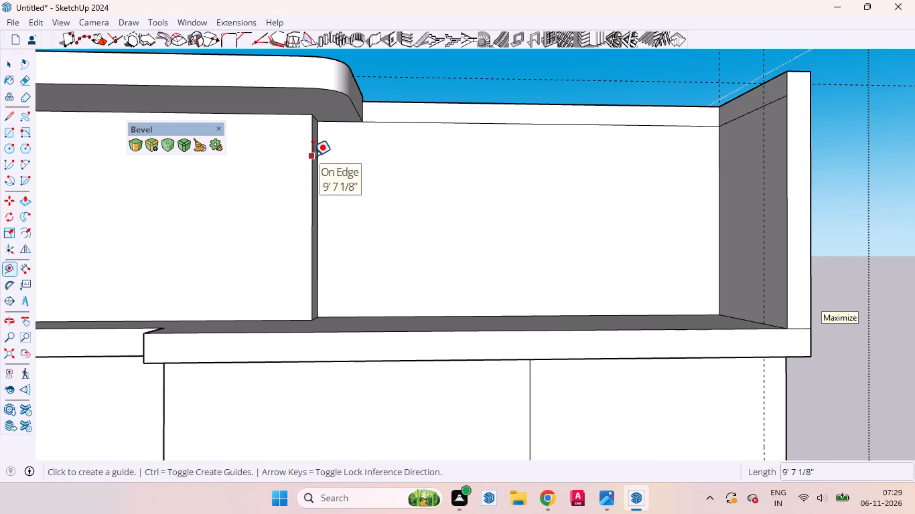
click(313, 156)
click(315, 131)
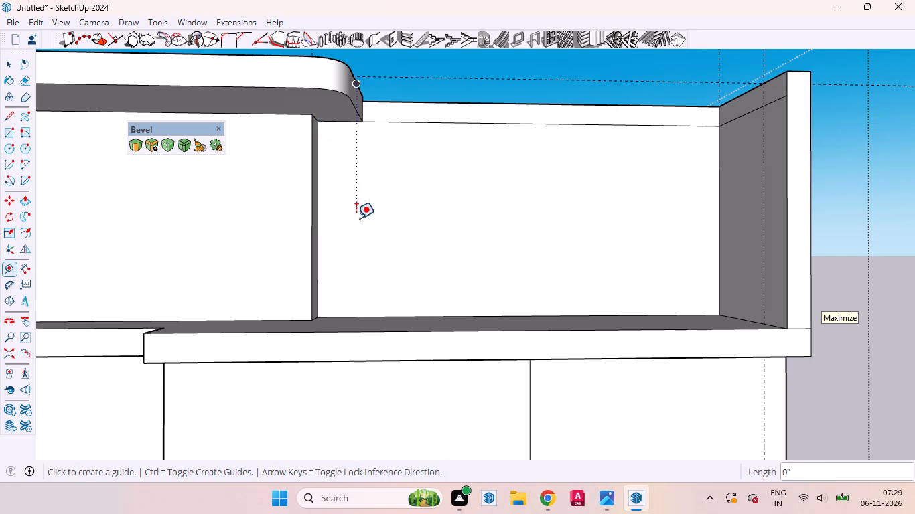
key(space)
Examine from above how the roof, the frame's top and the vertical guide line up with the end wall.
middle_drag(407, 197, 479, 375)
scroll(479, 373, up, 1)
scroll(510, 349, down, 2)
scroll(511, 349, up, 1)
scroll(511, 349, down, 12)
scroll(464, 245, up, 5)
middle_drag(496, 318, 462, 321)
scroll(462, 317, up, 1)
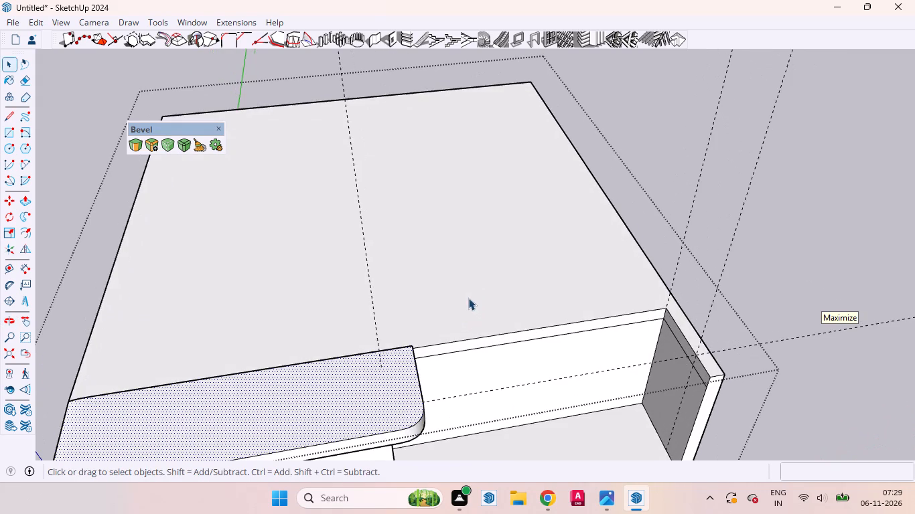
click(468, 298)
scroll(431, 293, down, 3)
middle_drag(429, 304, 322, 303)
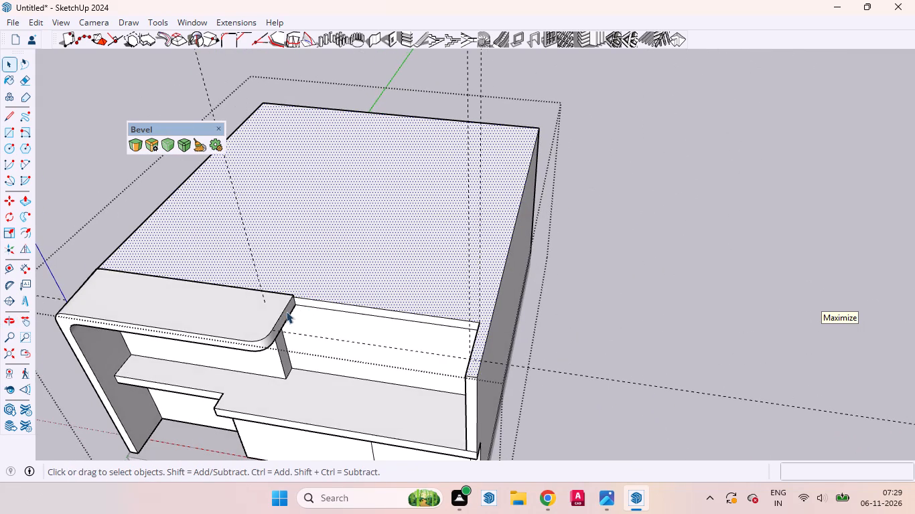
click(255, 305)
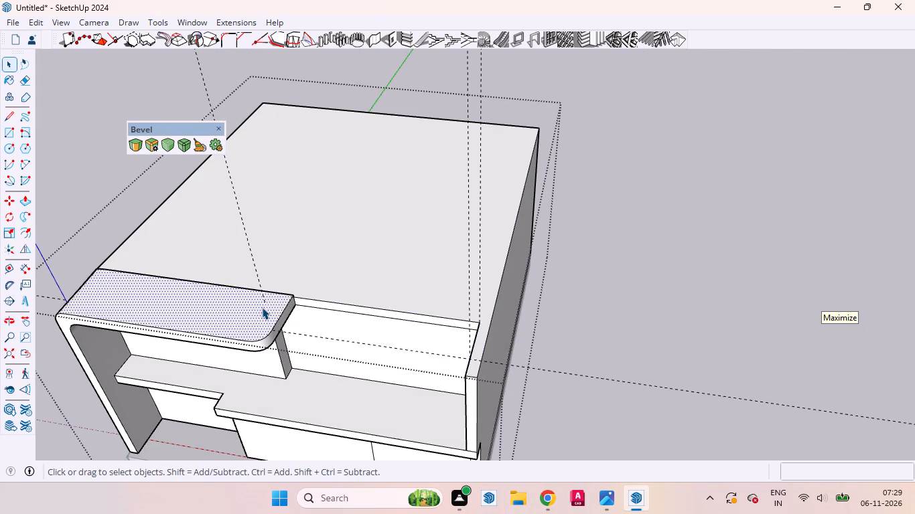
scroll(284, 280, up, 4)
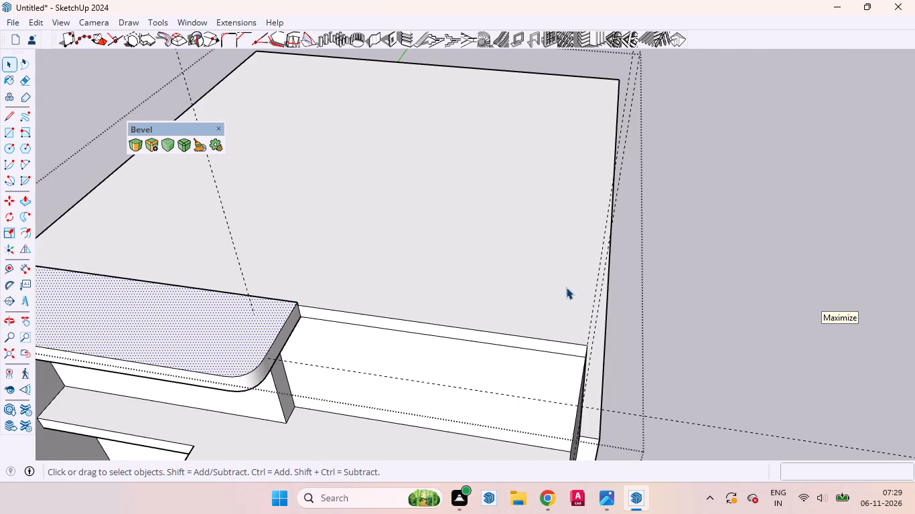
scroll(557, 273, down, 5)
middle_drag(552, 284, 382, 303)
scroll(382, 303, up, 1)
click(380, 294)
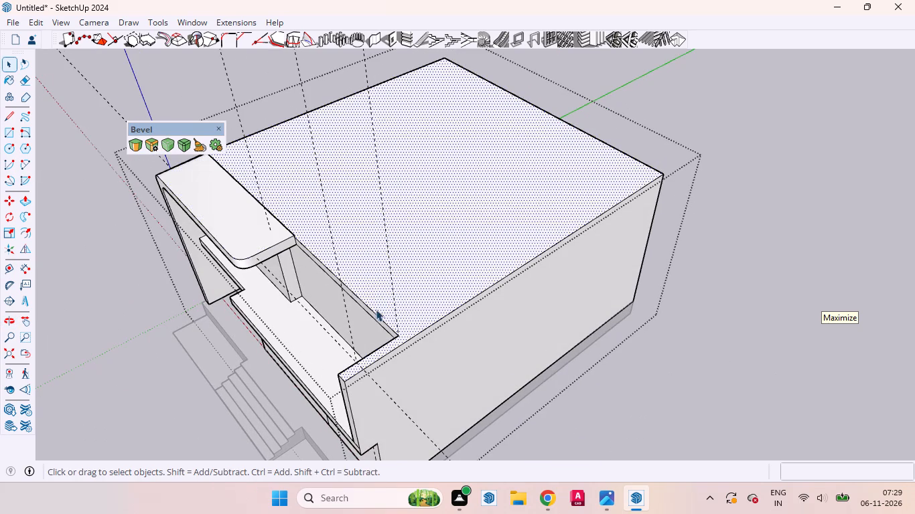
Draw a 1' 6" line across the frame's top from the guide's end to the frame's edge along the roof.
scroll(387, 348, up, 2)
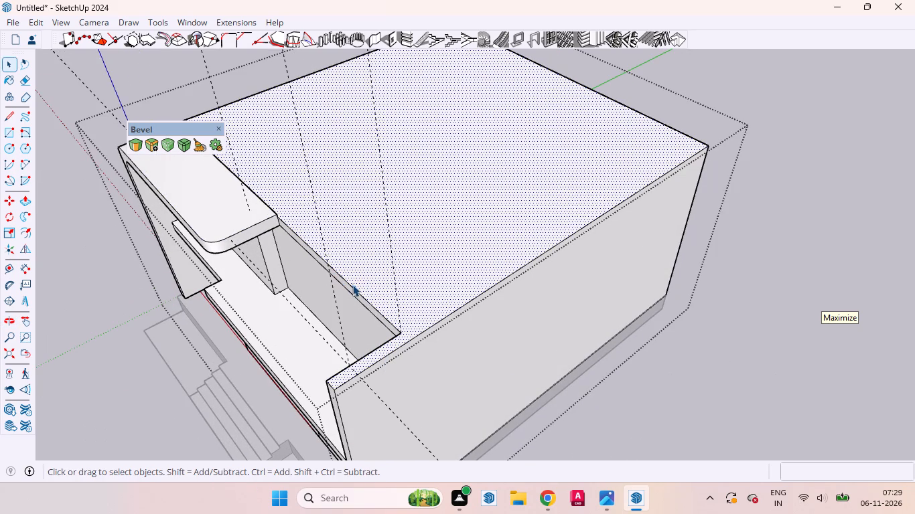
key(l)
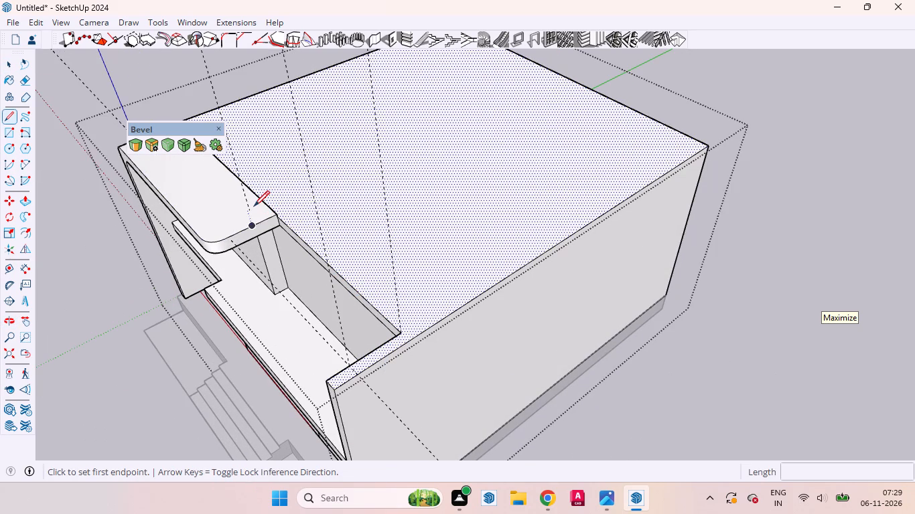
scroll(309, 178, up, 2)
middle_drag(318, 215, 249, 228)
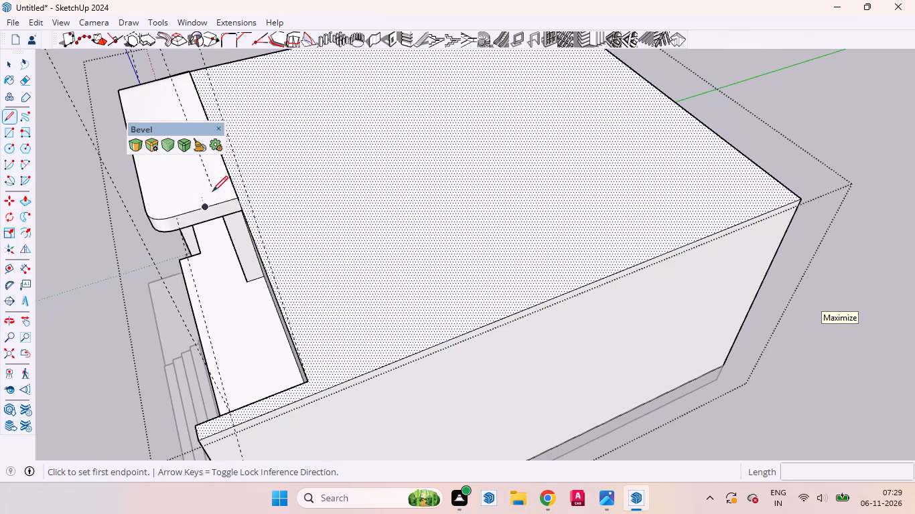
click(212, 183)
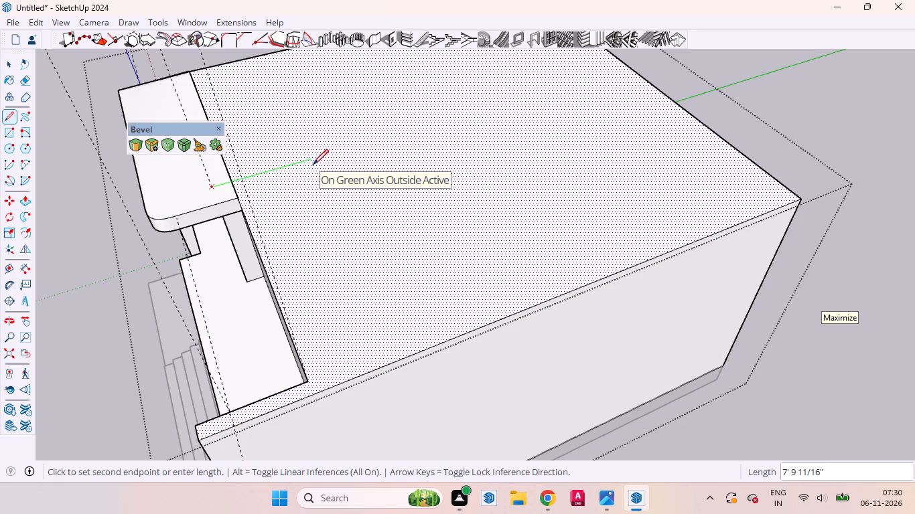
click(233, 181)
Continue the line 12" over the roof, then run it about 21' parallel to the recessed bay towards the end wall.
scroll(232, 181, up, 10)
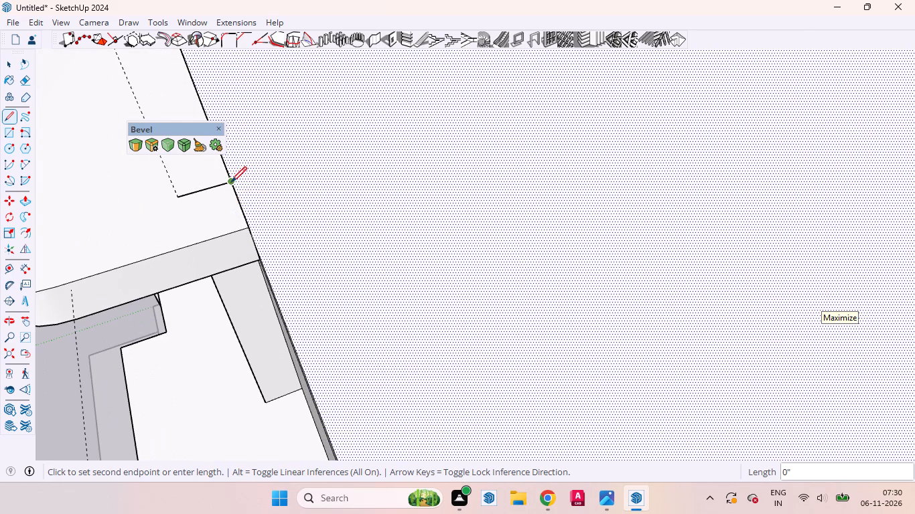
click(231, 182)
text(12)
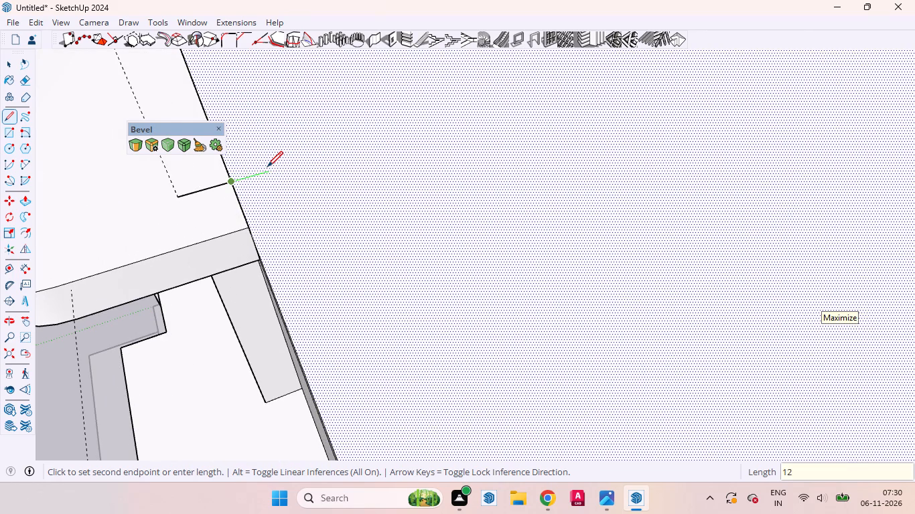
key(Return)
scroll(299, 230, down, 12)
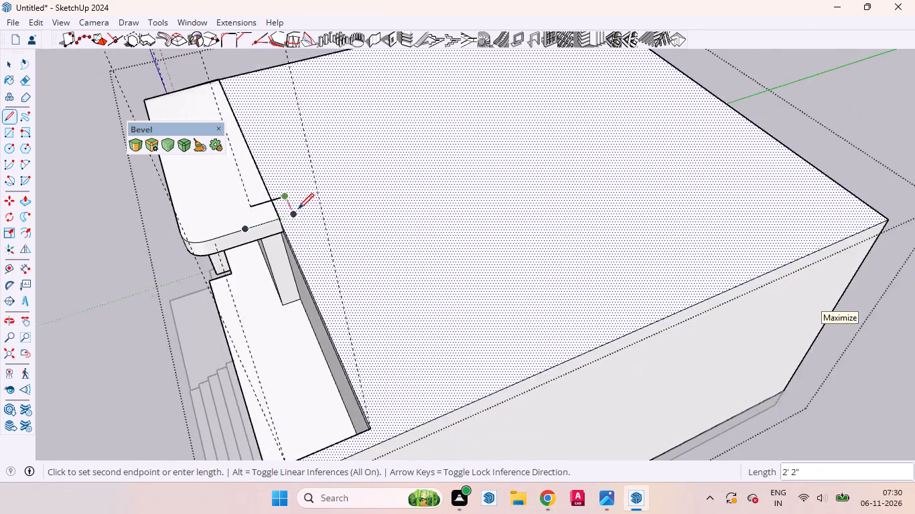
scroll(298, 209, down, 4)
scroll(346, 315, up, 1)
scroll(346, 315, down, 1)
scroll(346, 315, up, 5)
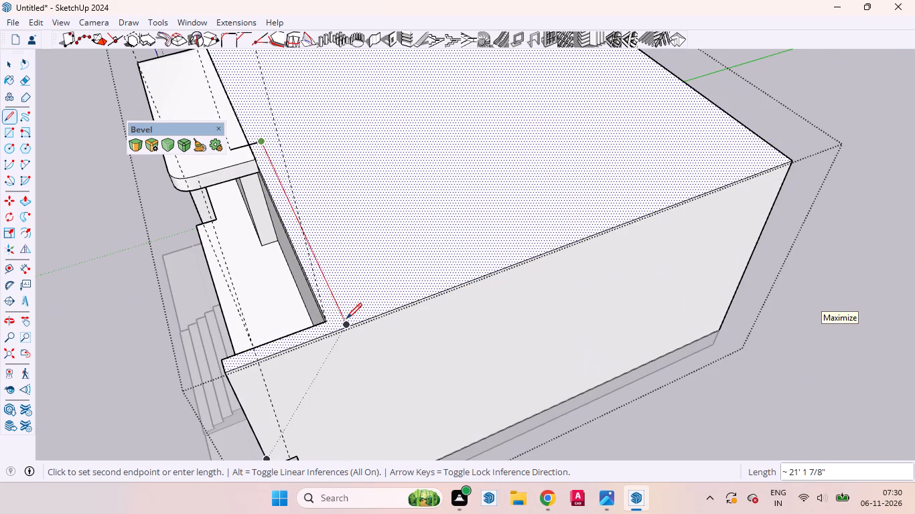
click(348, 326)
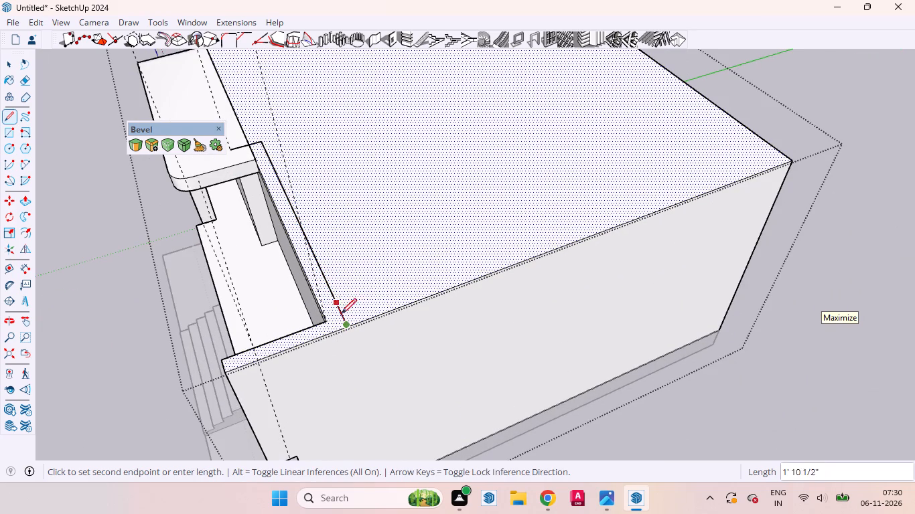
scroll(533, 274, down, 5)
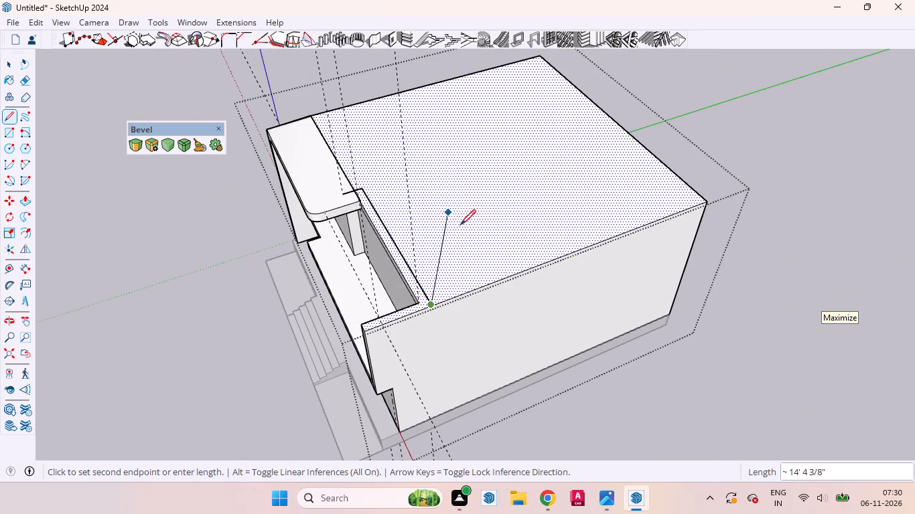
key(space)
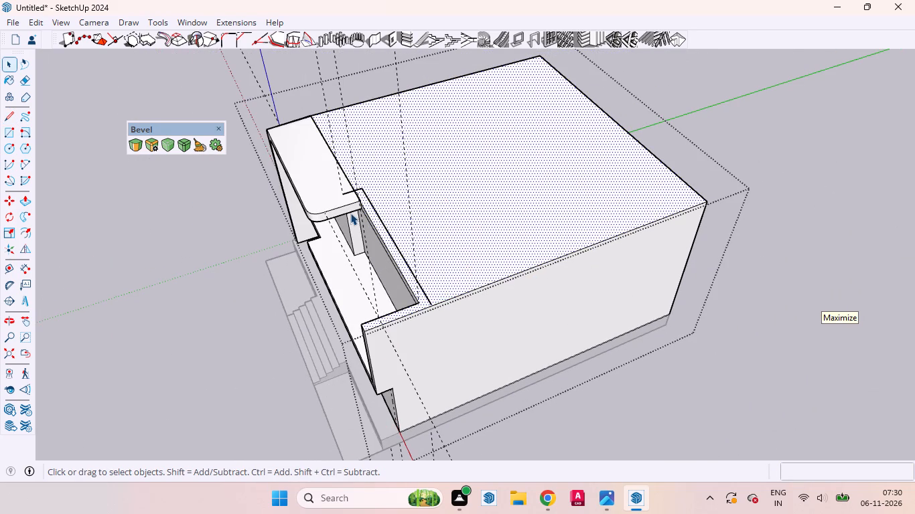
Draw a line about 2' 2" long from the guide's end to the frame's end edge, closing a small rectangle at its corner.
scroll(347, 185, up, 4)
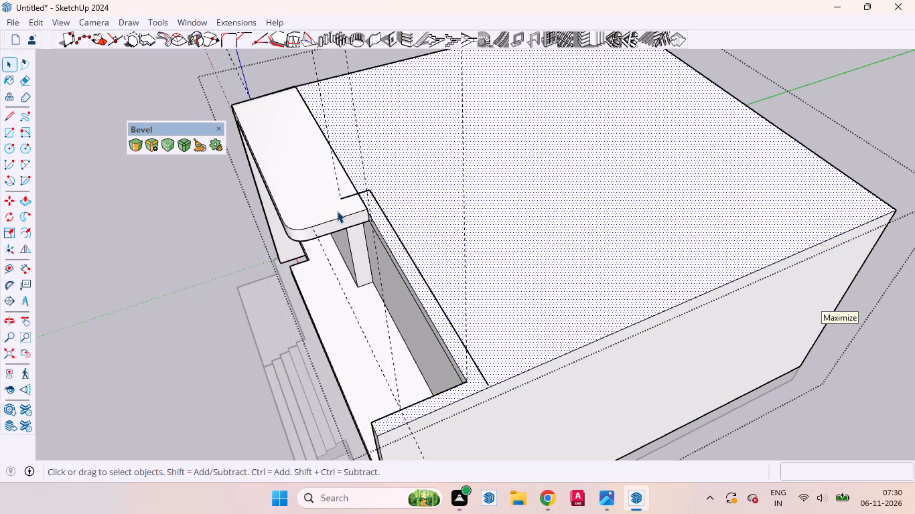
scroll(343, 204, up, 4)
click(354, 208)
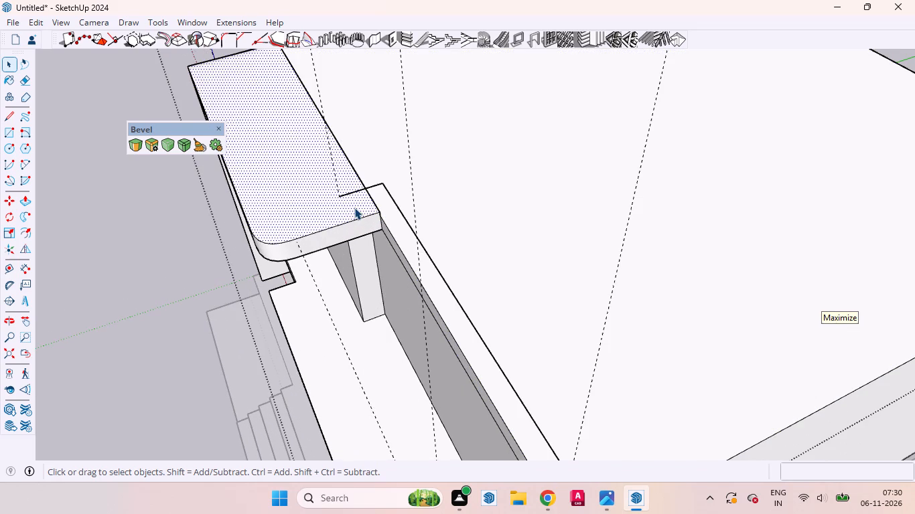
key(l)
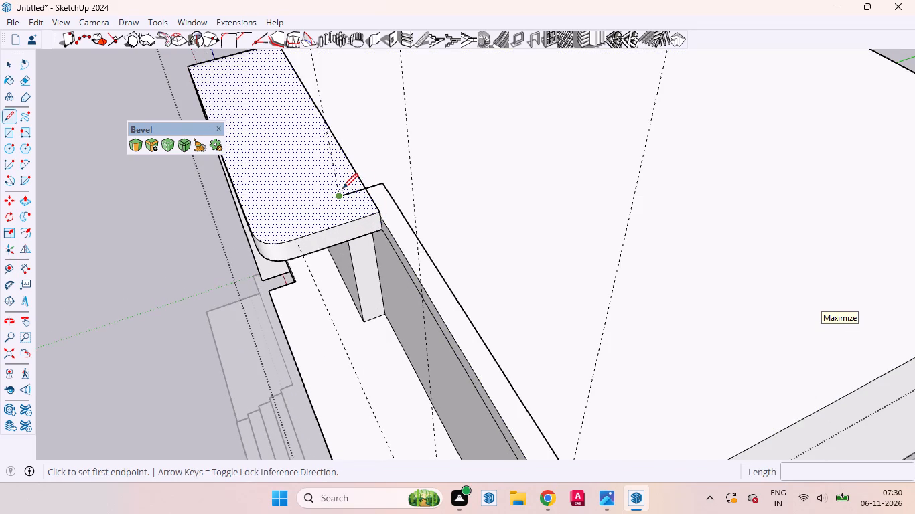
click(343, 190)
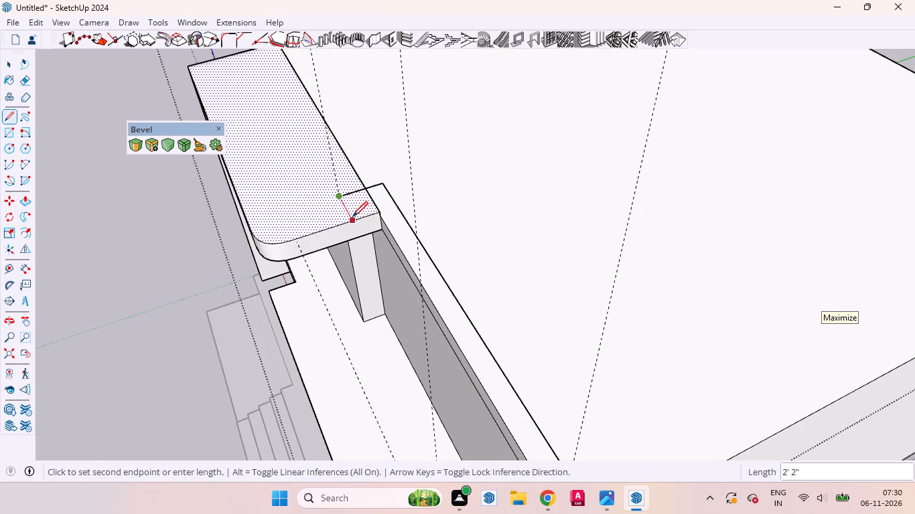
click(352, 217)
key(space)
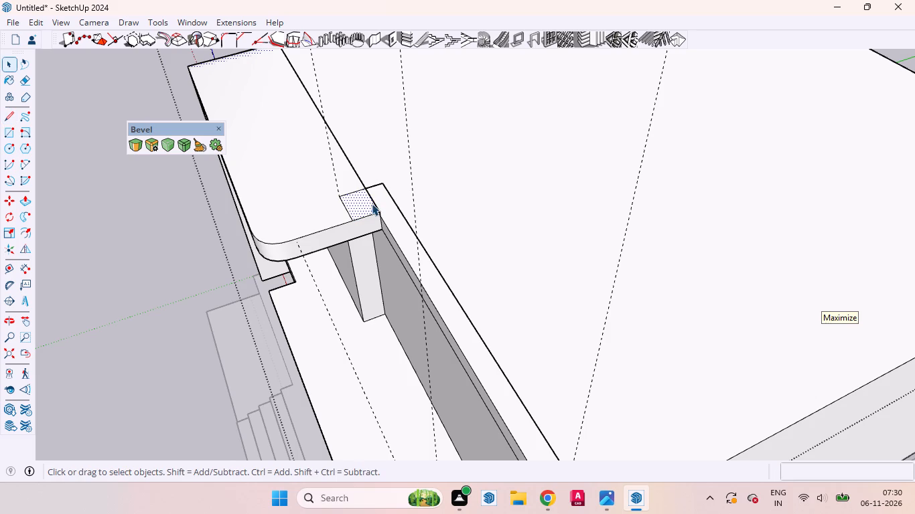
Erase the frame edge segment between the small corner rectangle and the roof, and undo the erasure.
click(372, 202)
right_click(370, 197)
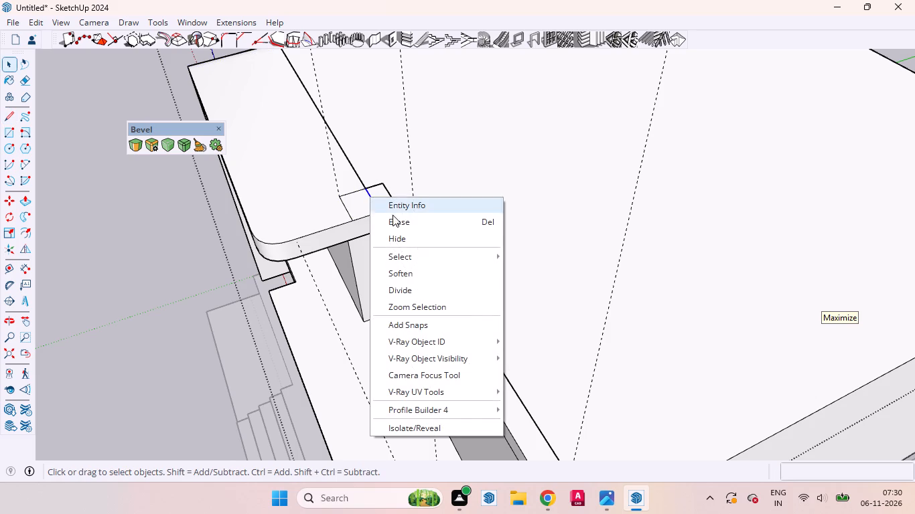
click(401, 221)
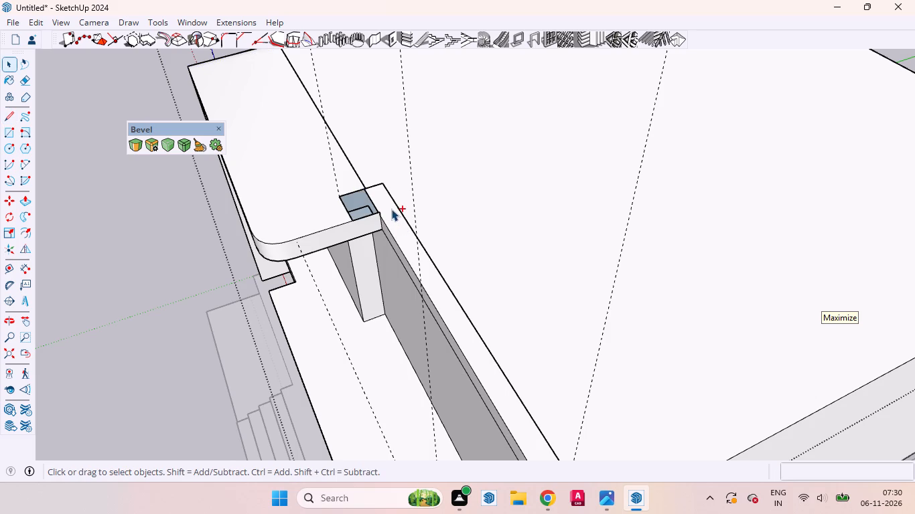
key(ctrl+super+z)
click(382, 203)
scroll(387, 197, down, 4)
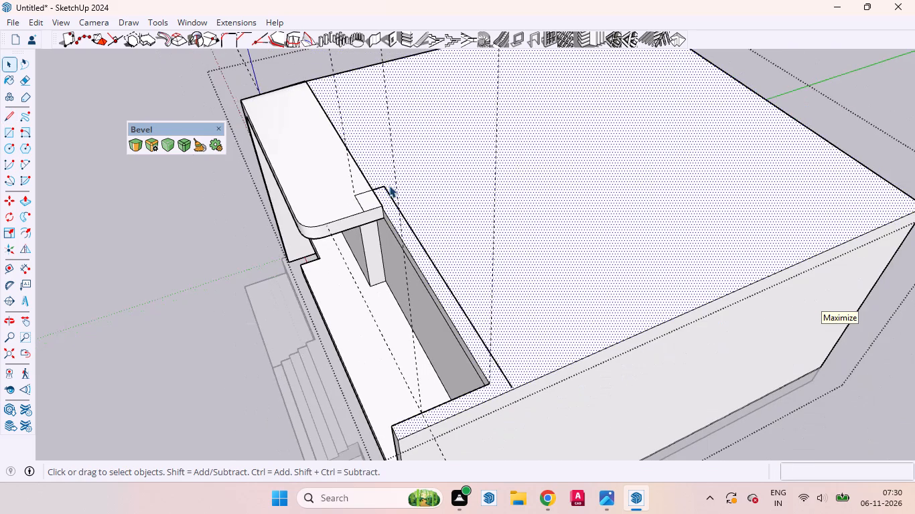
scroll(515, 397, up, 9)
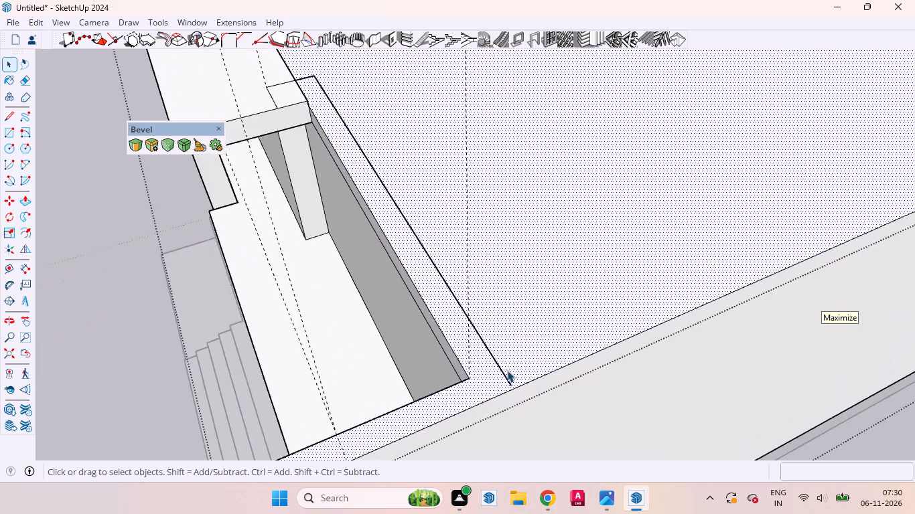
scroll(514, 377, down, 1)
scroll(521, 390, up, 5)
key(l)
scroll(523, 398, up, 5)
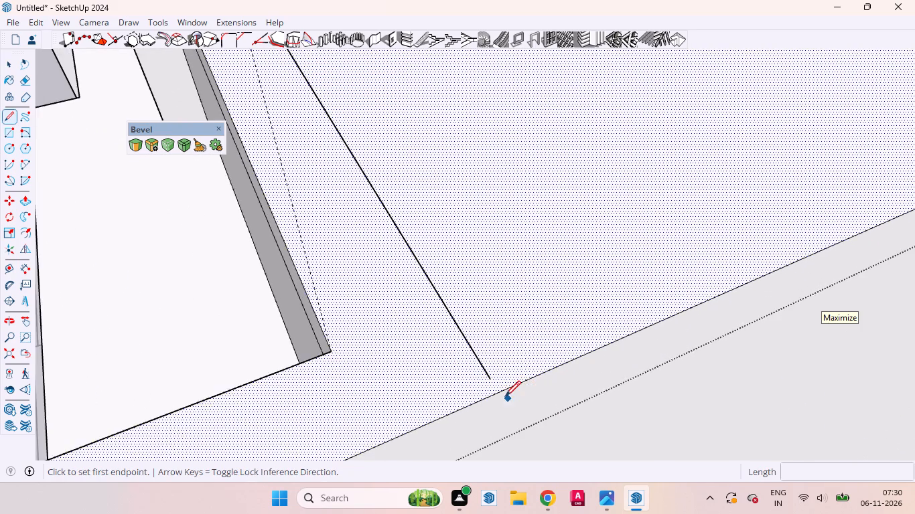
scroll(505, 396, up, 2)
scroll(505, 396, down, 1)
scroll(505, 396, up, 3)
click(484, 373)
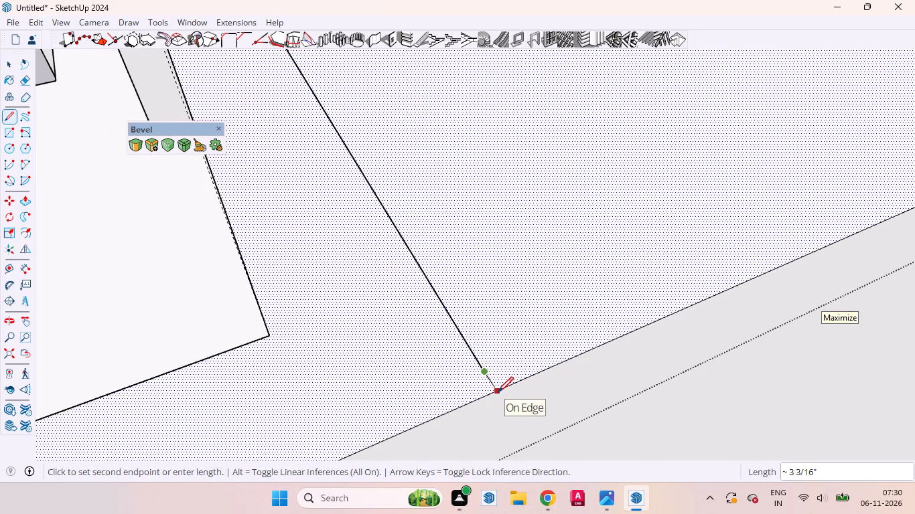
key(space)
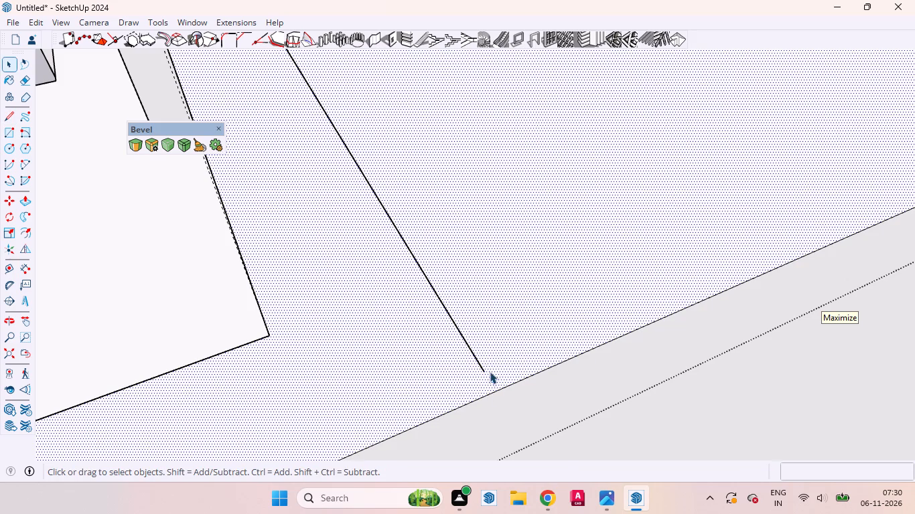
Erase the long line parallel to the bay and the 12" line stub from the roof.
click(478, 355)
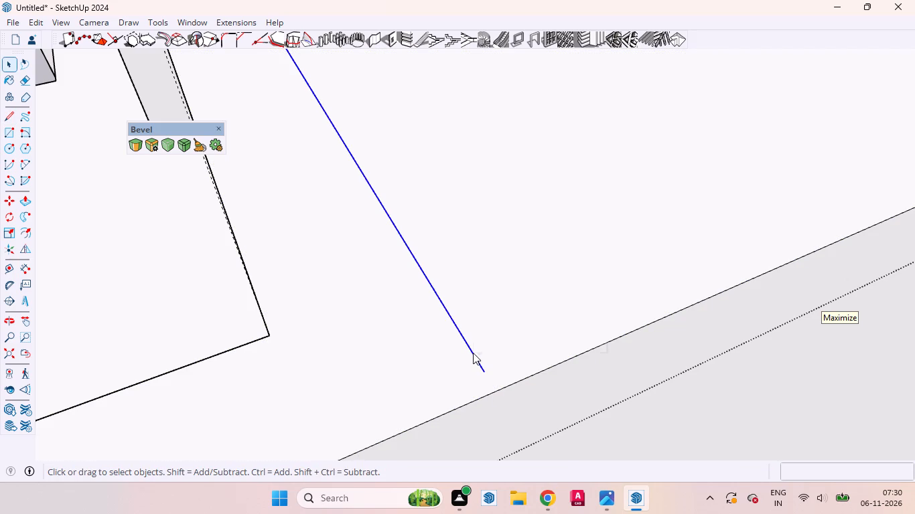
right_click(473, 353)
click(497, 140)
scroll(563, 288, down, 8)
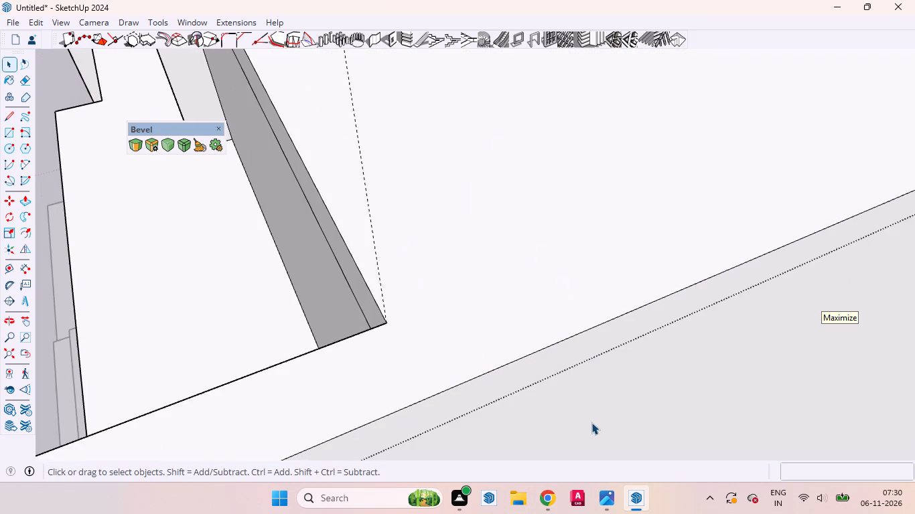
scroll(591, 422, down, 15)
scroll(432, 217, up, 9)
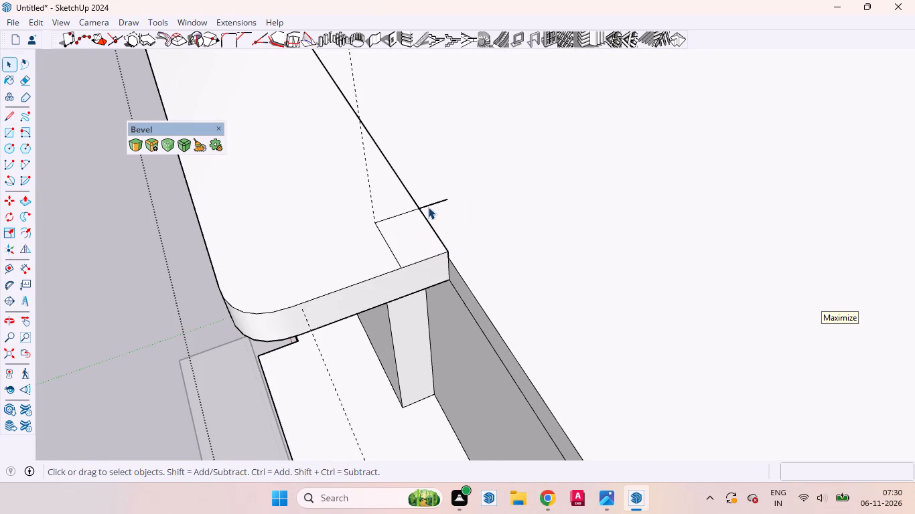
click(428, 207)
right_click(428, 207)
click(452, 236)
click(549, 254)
Draw a 12" line over the roof from its front edge, in line with the small rectangle at the frame's corner.
scroll(413, 236, down, 17)
scroll(453, 287, up, 5)
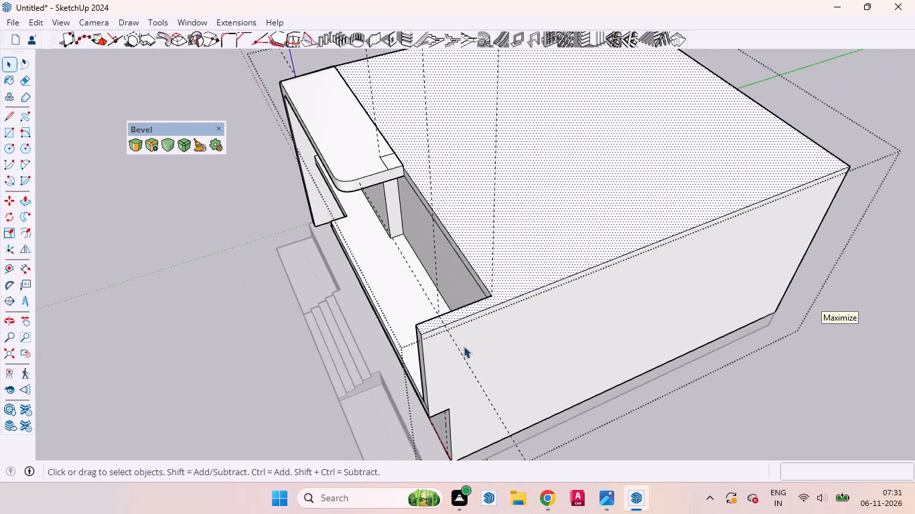
middle_drag(464, 346, 807, 395)
scroll(467, 346, up, 1)
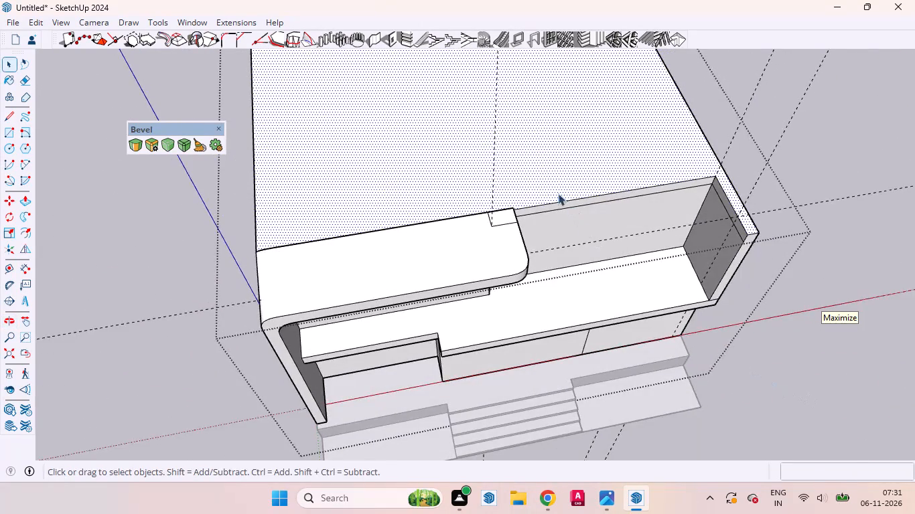
scroll(522, 189, up, 5)
scroll(484, 195, down, 2)
scroll(484, 195, up, 2)
scroll(435, 237, down, 5)
scroll(417, 241, up, 5)
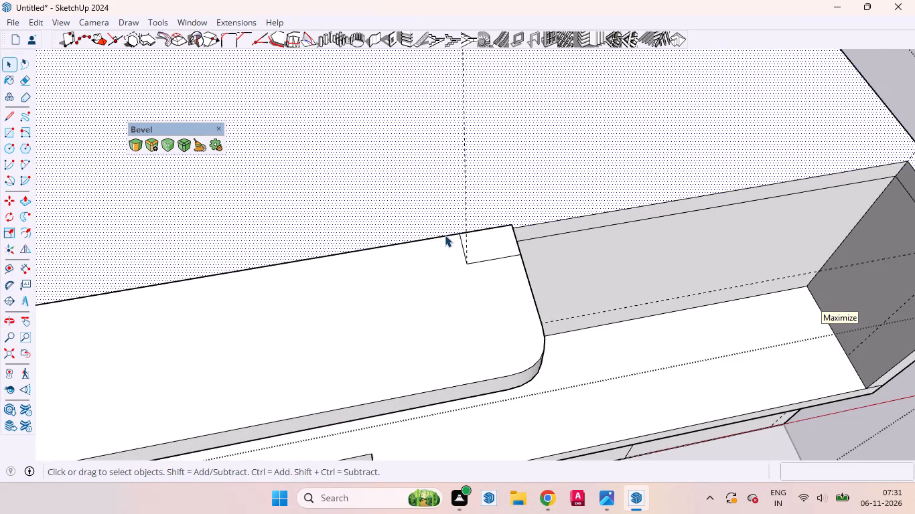
middle_drag(470, 249, 811, 248)
scroll(470, 249, up, 1)
scroll(679, 114, up, 9)
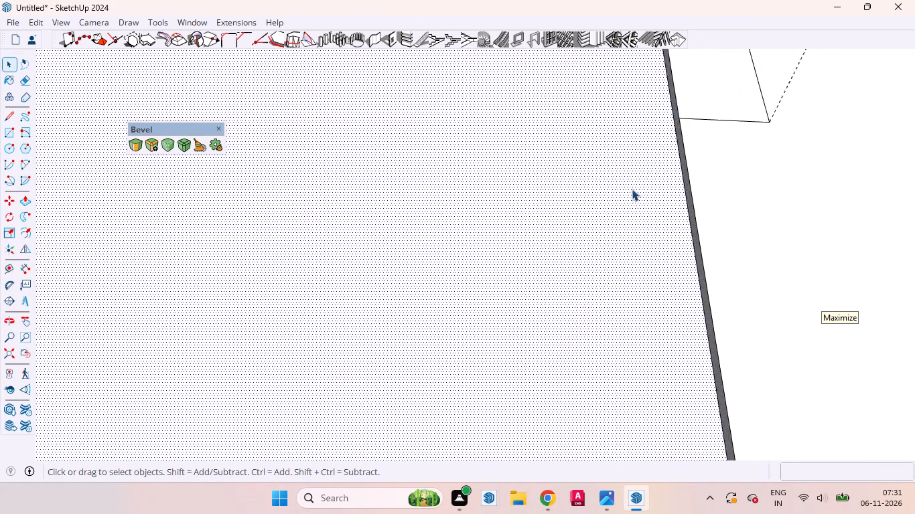
scroll(631, 222, down, 11)
middle_drag(650, 242, 770, 214)
scroll(708, 73, up, 6)
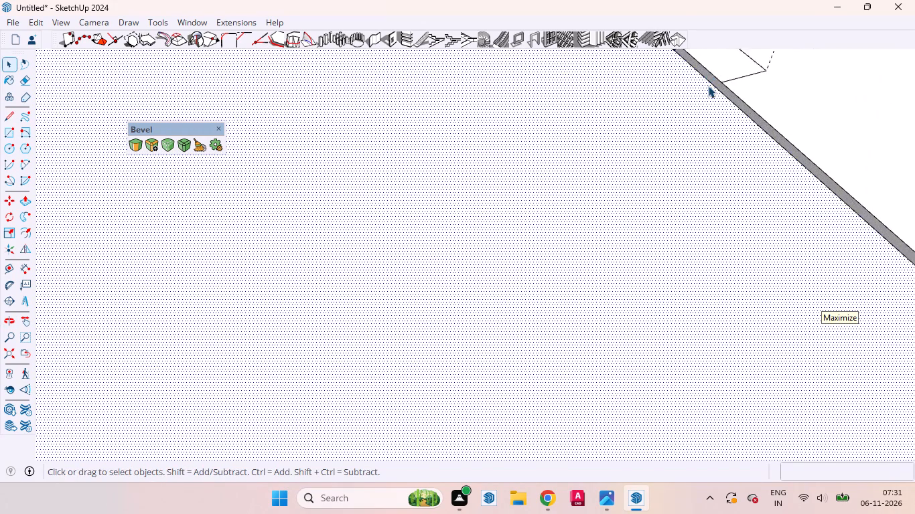
scroll(708, 86, up, 7)
key(l)
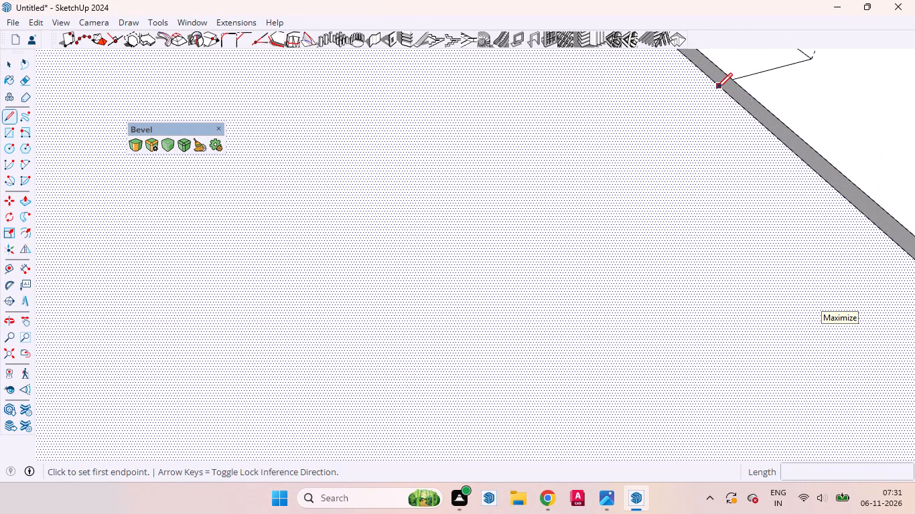
click(715, 89)
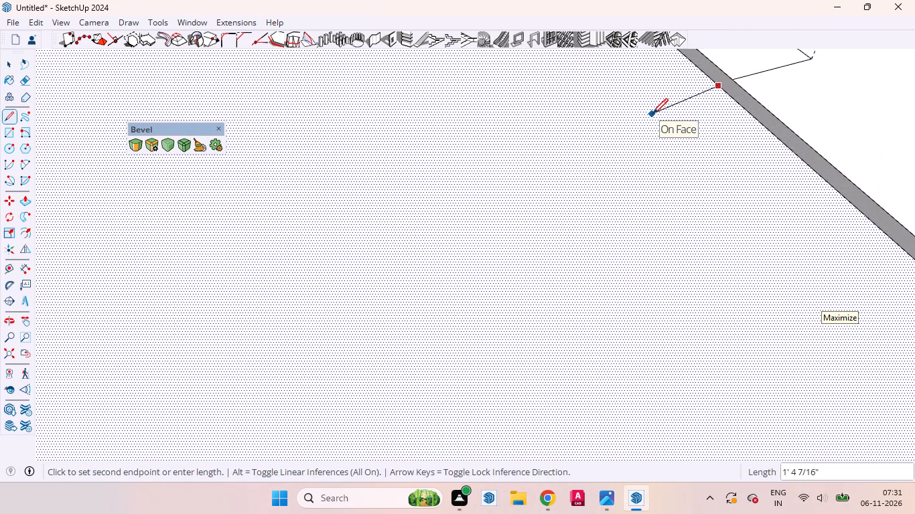
text(12)
key(Return)
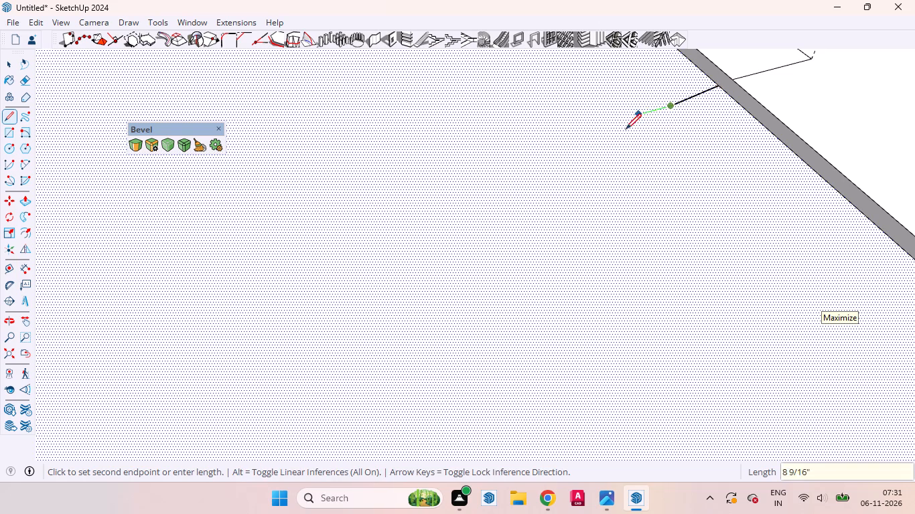
Continue the line about 21' parallel to the recessed bay to the building's end edge, closing an L-shaped strip.
scroll(633, 159, down, 20)
scroll(633, 159, down, 1)
scroll(664, 345, up, 1)
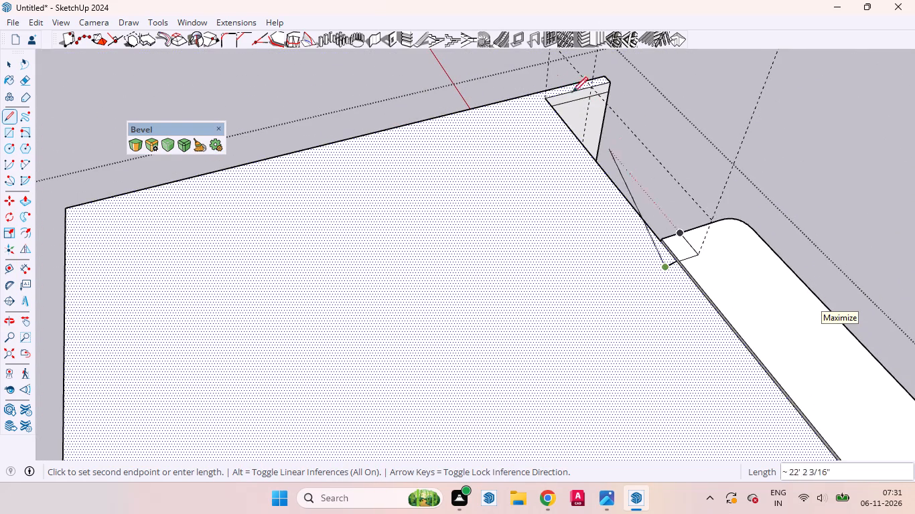
scroll(526, 93, up, 6)
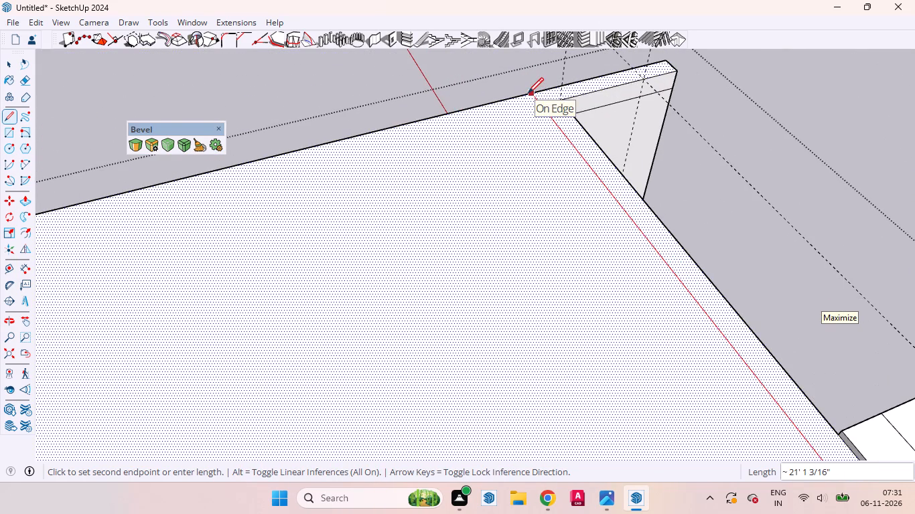
click(528, 93)
key(space)
Push/Pull the L-shaped roof strip along the bay and end wall up 3", then another 5'.
scroll(525, 190, down, 3)
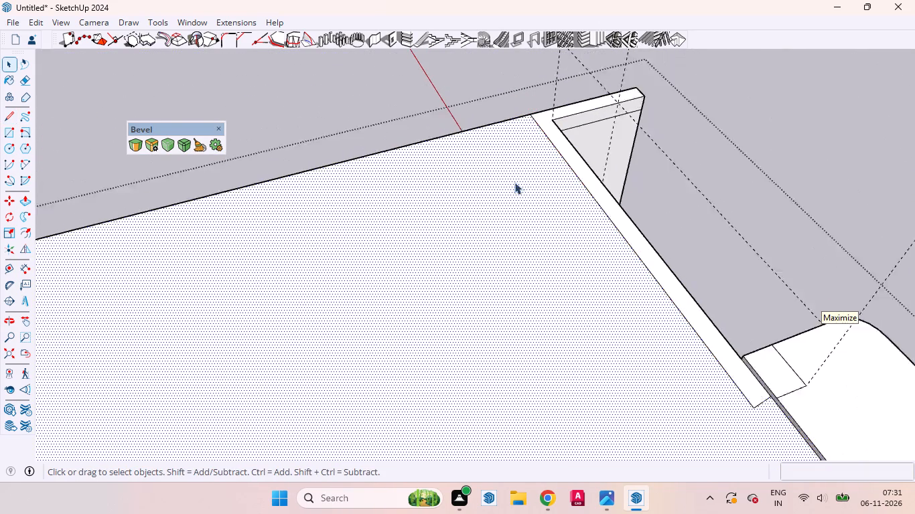
scroll(514, 182, down, 7)
middle_drag(660, 264, 236, 272)
scroll(416, 238, up, 5)
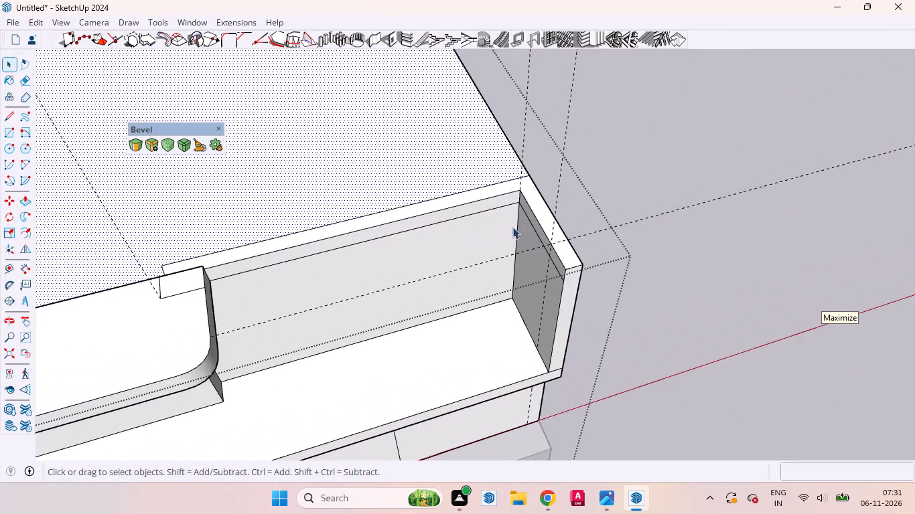
scroll(560, 191, up, 3)
scroll(540, 223, down, 2)
middle_drag(527, 238, 470, 205)
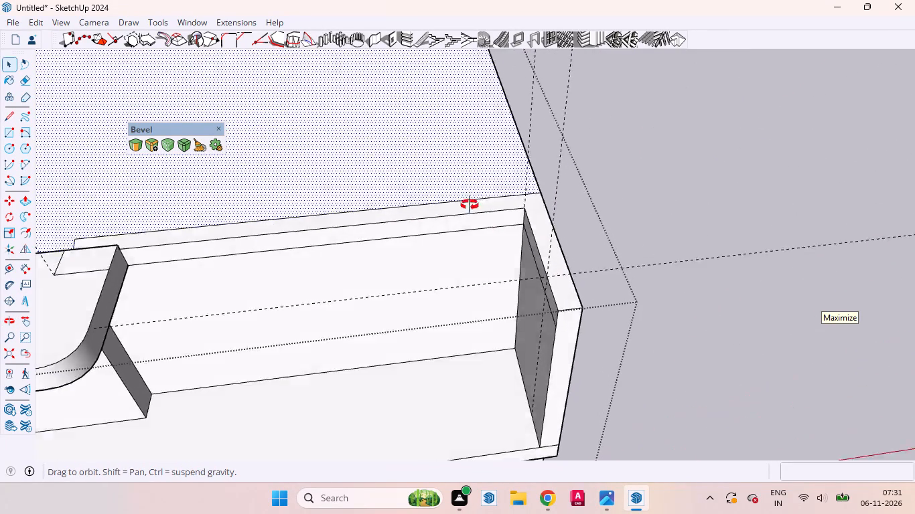
middle_drag(470, 205, 484, 155)
scroll(535, 237, up, 4)
click(535, 236)
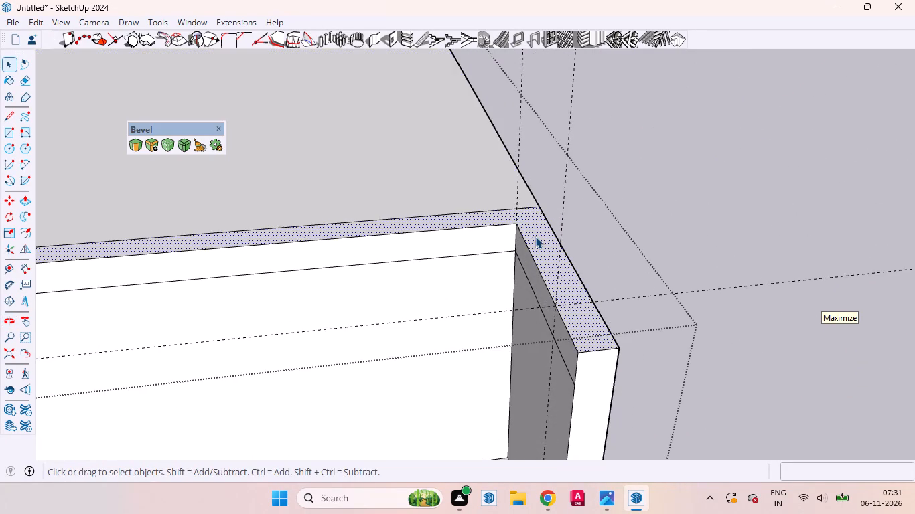
scroll(535, 236, down, 7)
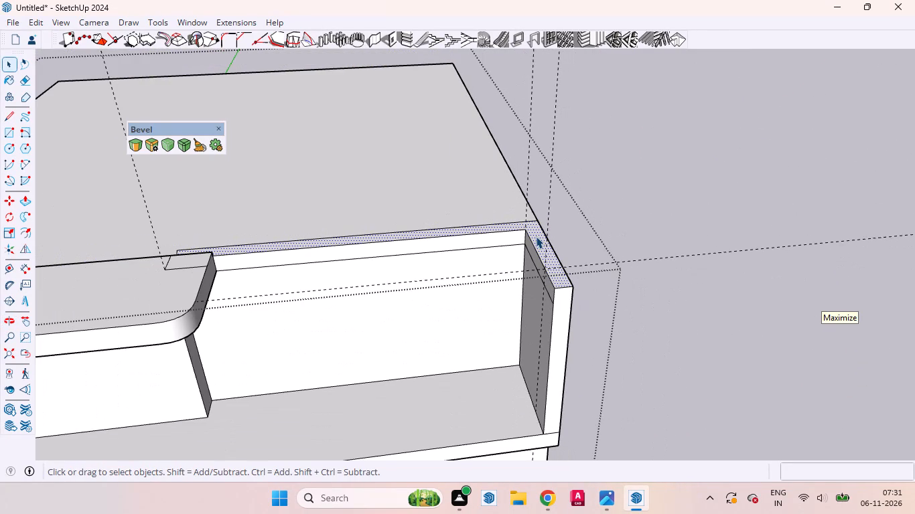
key(p)
drag(536, 236, 537, 232)
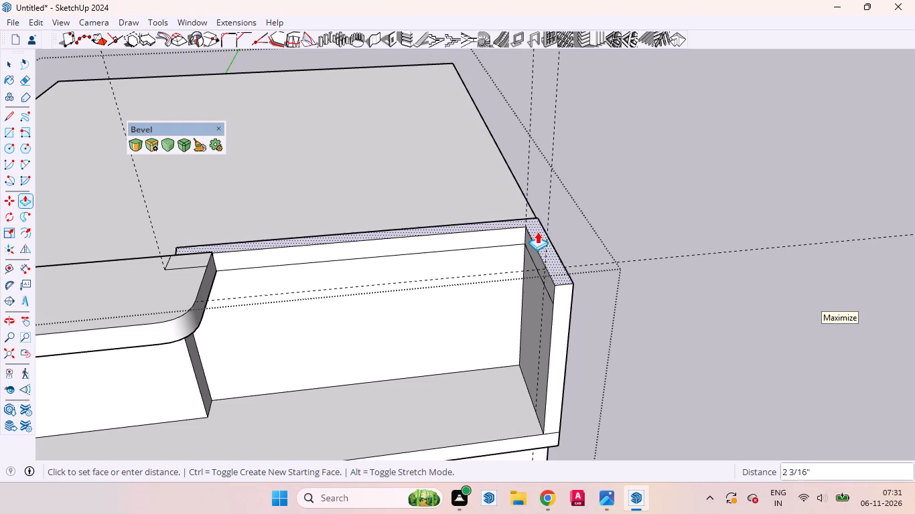
drag(537, 232, 541, 215)
scroll(542, 220, up, 6)
scroll(543, 227, down, 1)
scroll(543, 234, up, 4)
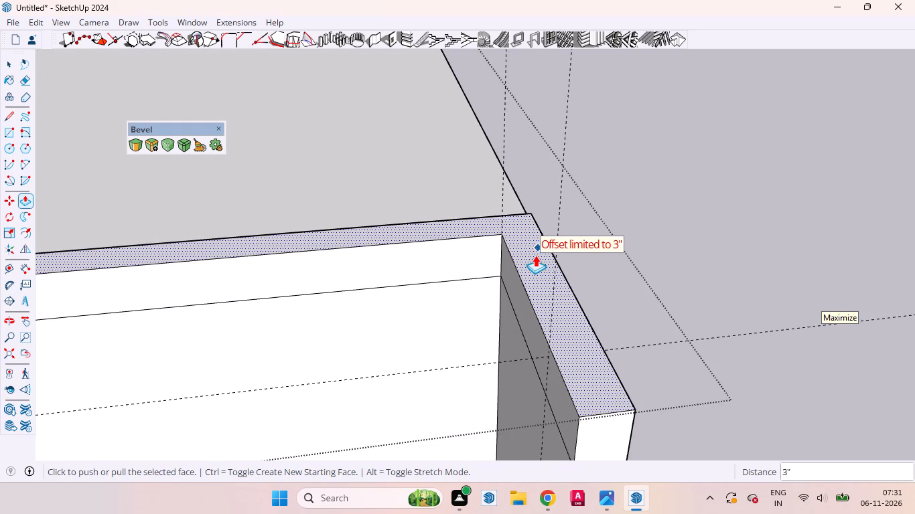
drag(533, 260, 533, 223)
text(5')
key(Return)
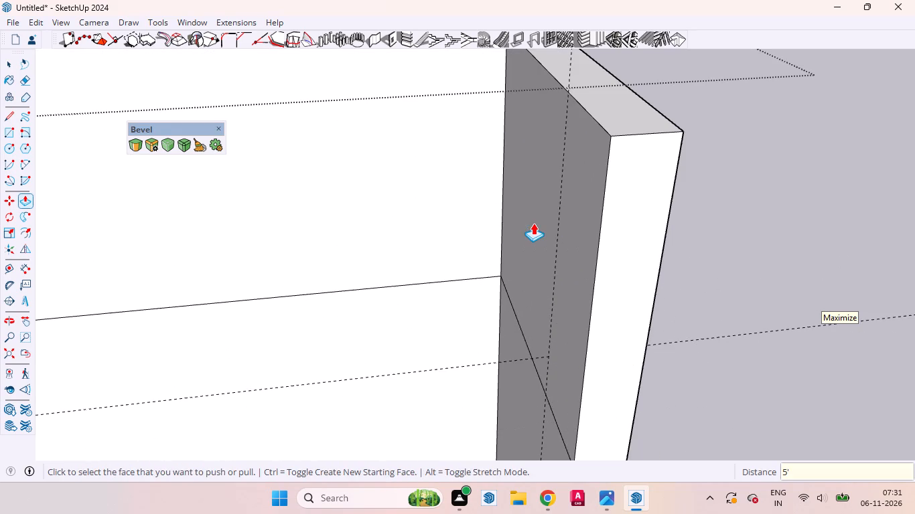
key(space)
Examine the raised parapet from the front and from above against the rest of the building.
scroll(529, 248, down, 17)
middle_drag(483, 343, 428, 216)
scroll(431, 216, up, 1)
scroll(564, 347, down, 5)
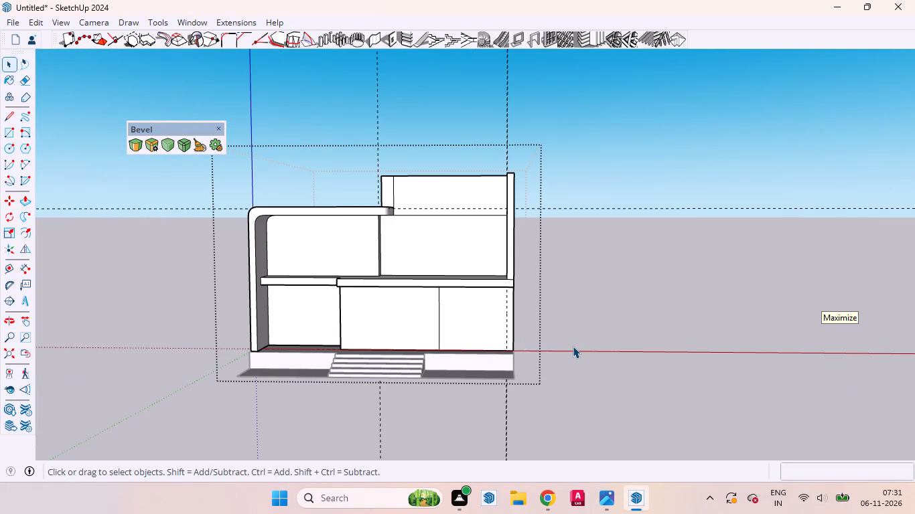
scroll(675, 473, down, 4)
scroll(679, 476, up, 1)
scroll(680, 477, down, 8)
middle_drag(455, 263, 645, 479)
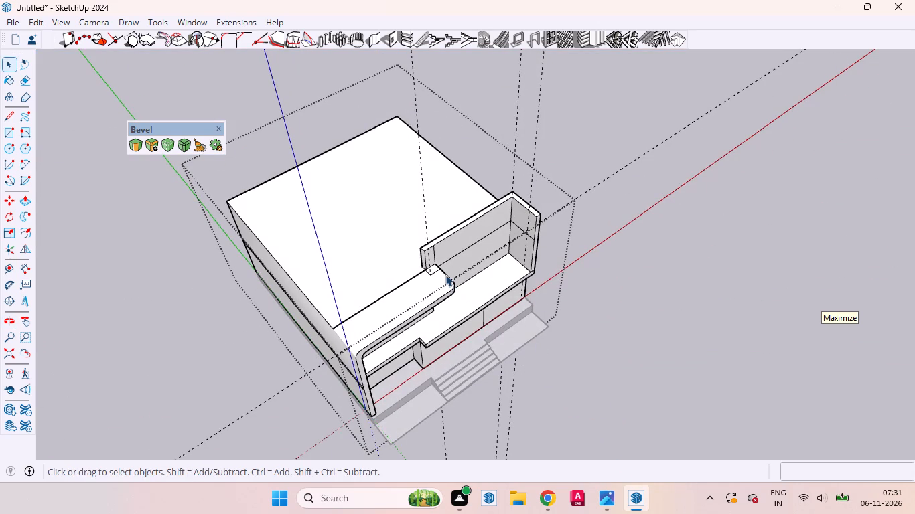
Draw a slanted line about 11 13/16" long across the parapet's top, from its outer end corner to the roof-side edge.
scroll(455, 278, up, 5)
scroll(455, 278, down, 2)
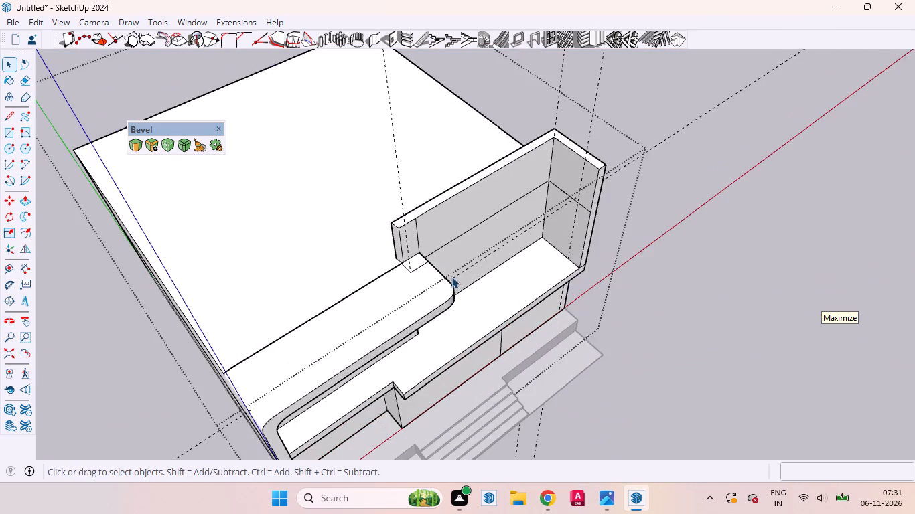
scroll(431, 263, up, 3)
middle_drag(422, 256, 344, 268)
scroll(348, 257, up, 3)
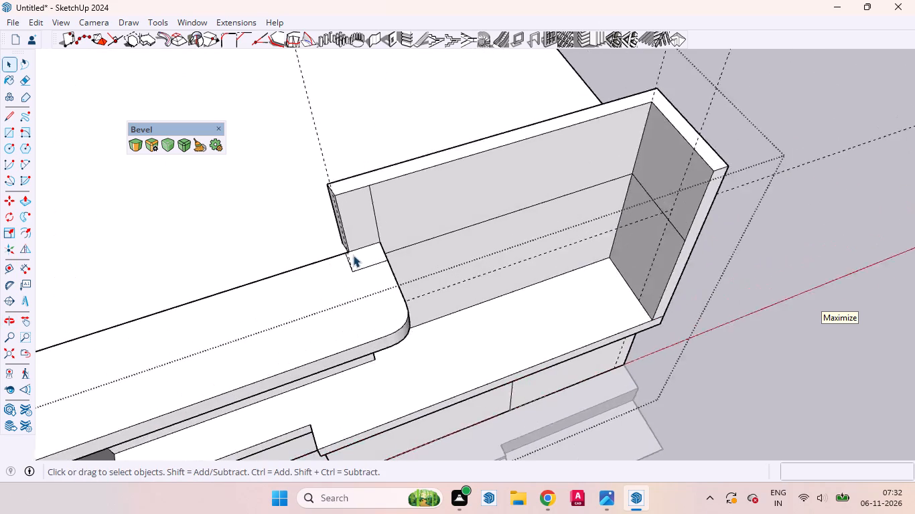
scroll(353, 255, up, 7)
middle_drag(367, 262, 645, 298)
scroll(706, 262, up, 1)
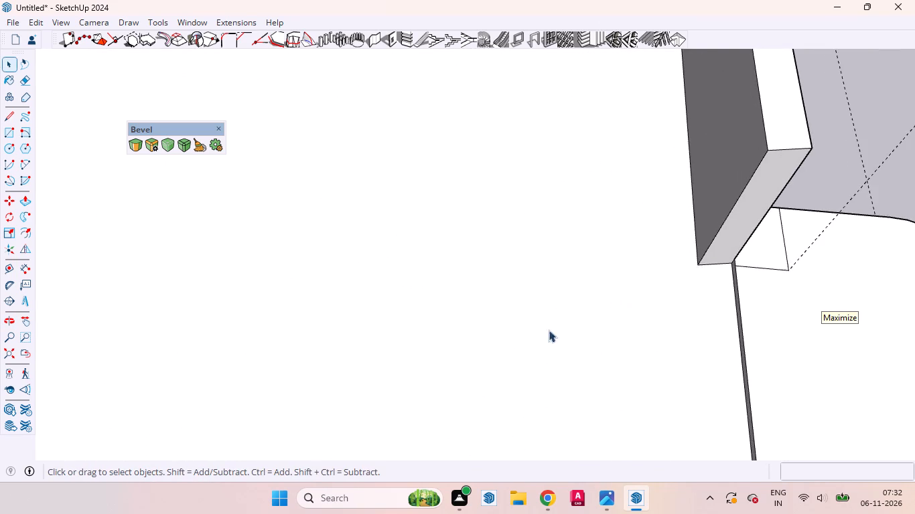
scroll(494, 373, down, 6)
scroll(675, 212, up, 8)
scroll(609, 328, down, 4)
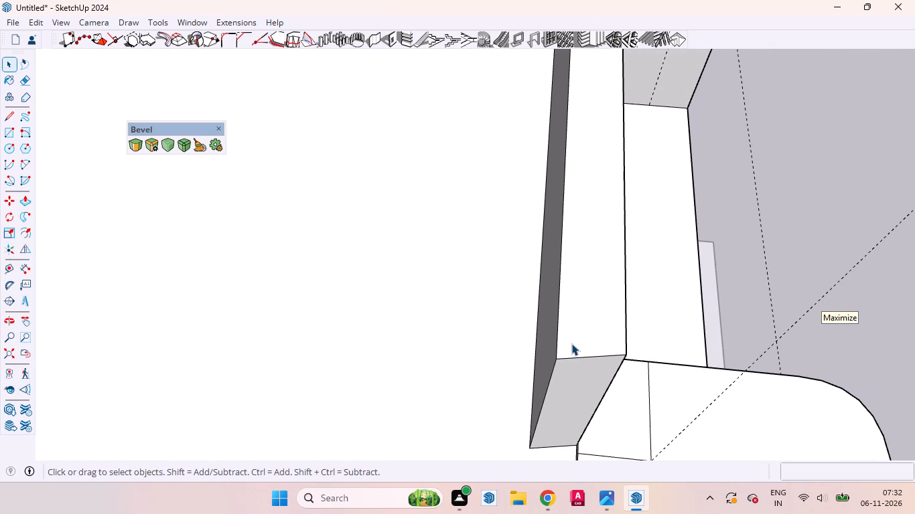
click(578, 342)
key(l)
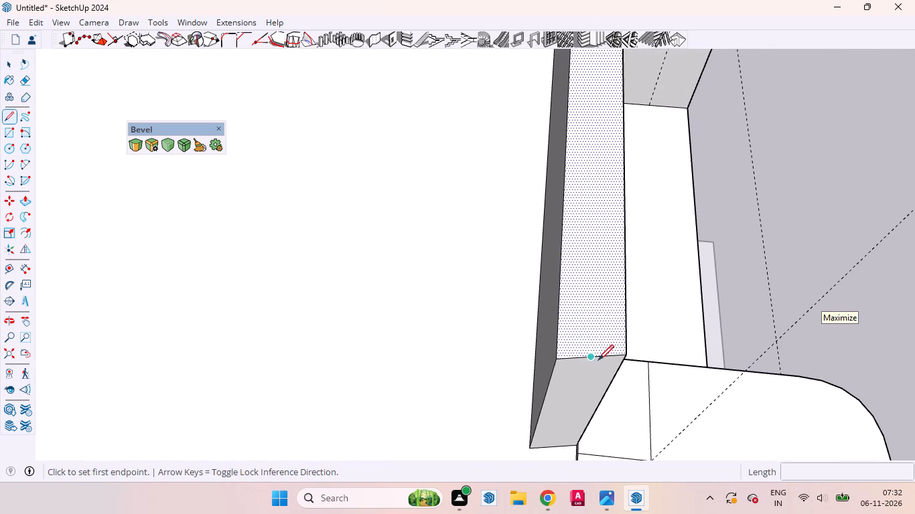
click(626, 355)
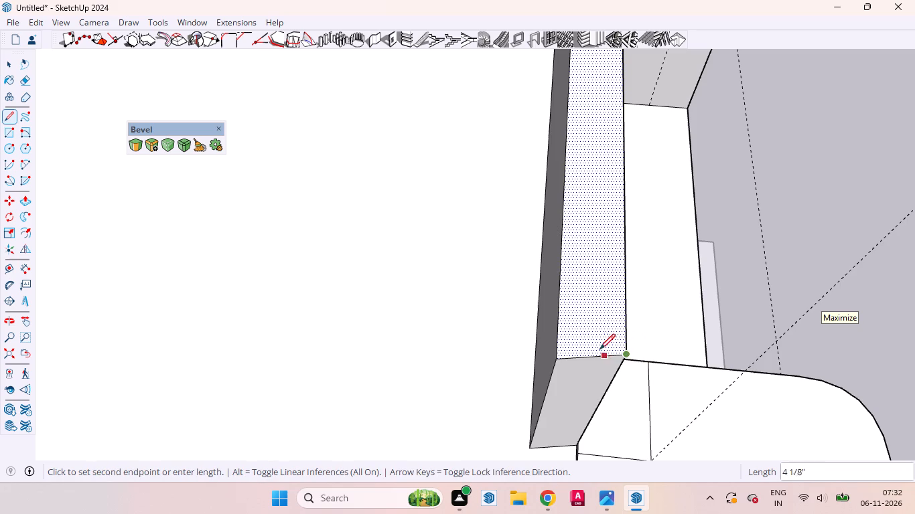
click(557, 348)
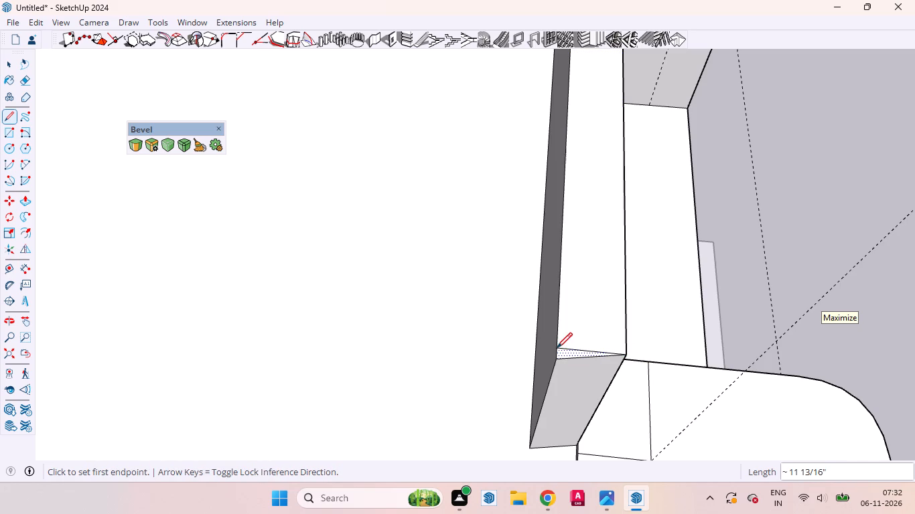
key(space)
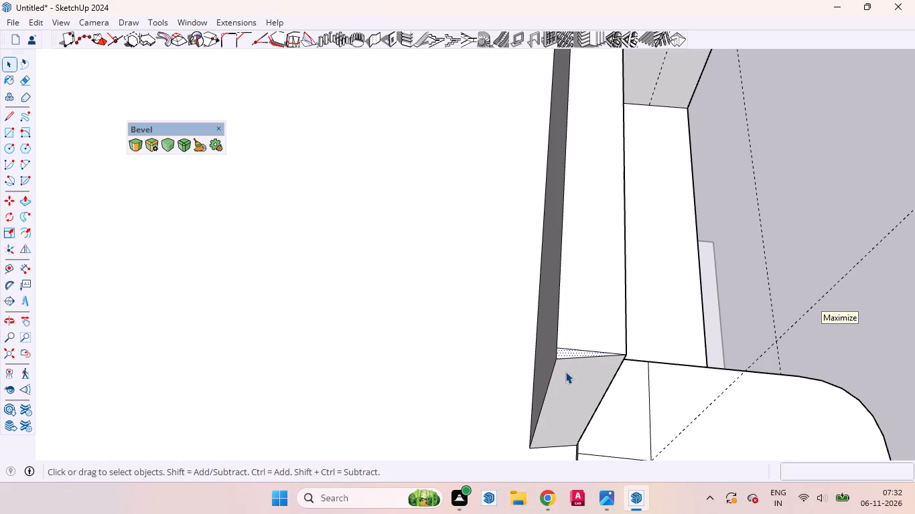
Push the thin triangle at the parapet's end down 5' 3" to the roof, trimming that end.
key(p)
scroll(570, 365, up, 9)
click(570, 341)
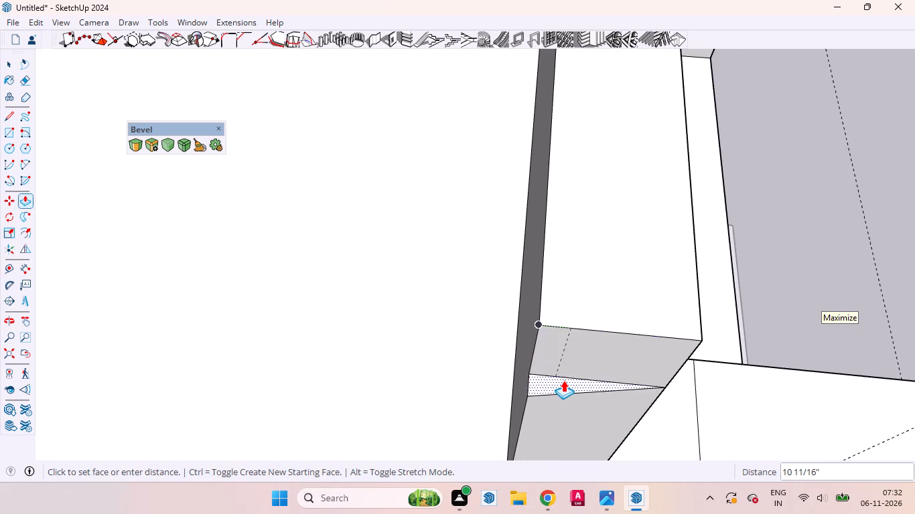
scroll(563, 380, down, 9)
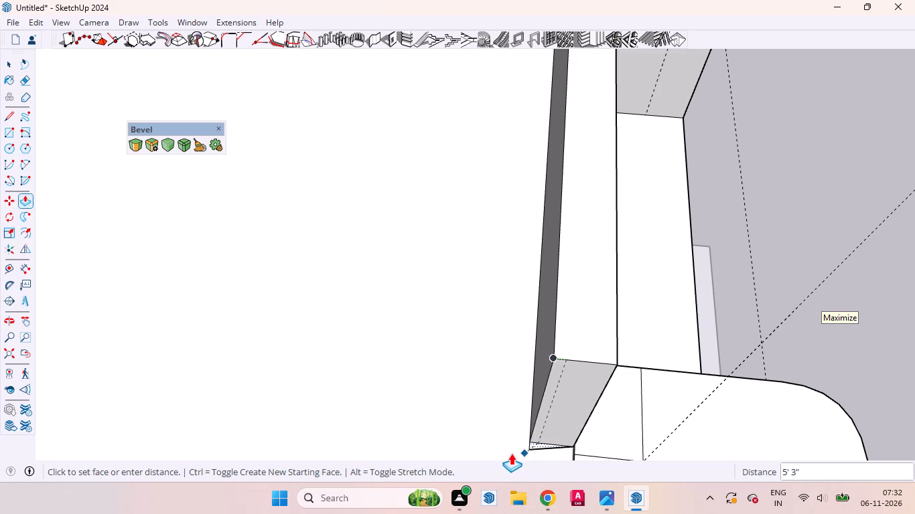
click(510, 453)
key(space)
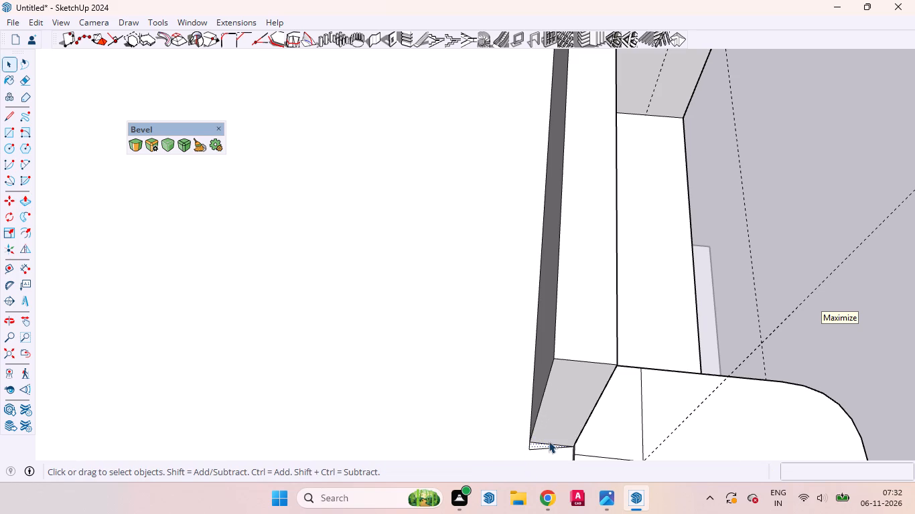
Erase the two leftover edges of the trimmed triangle on the roof at the parapet end's base.
click(549, 450)
right_click(549, 450)
click(596, 236)
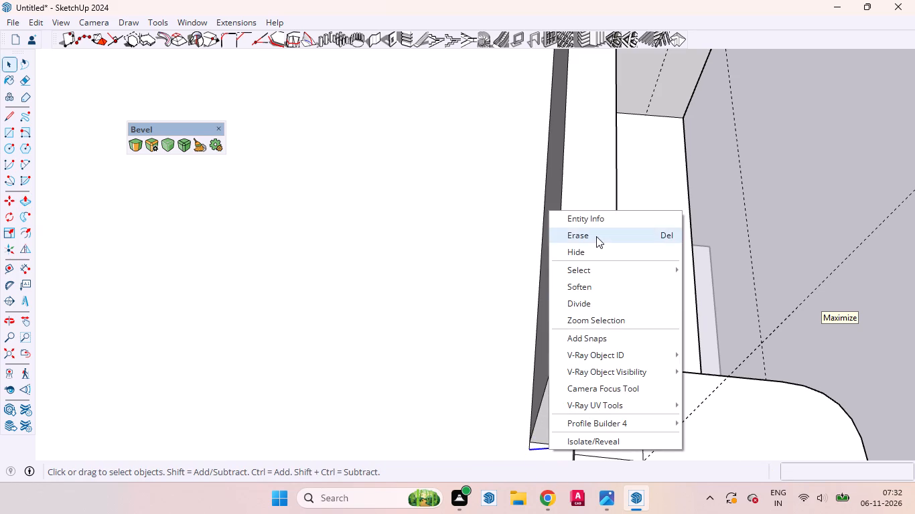
click(528, 448)
right_click(528, 448)
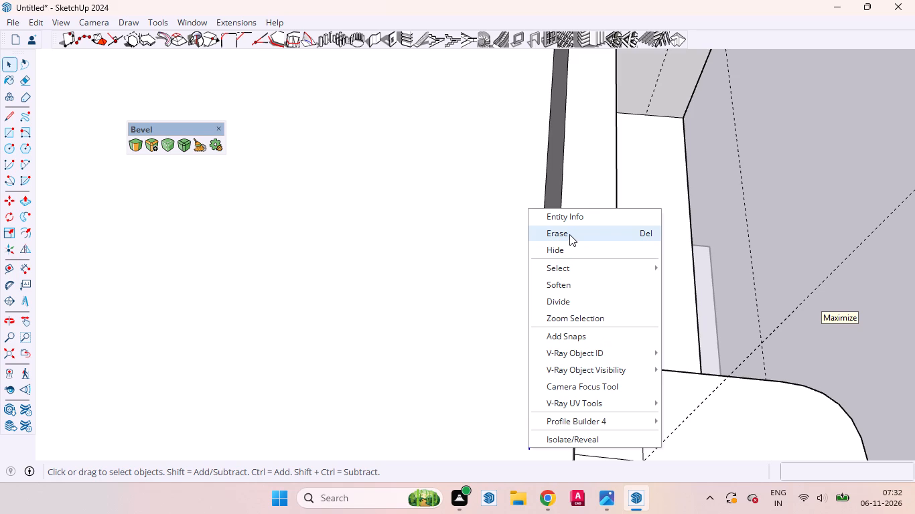
click(569, 234)
middle_drag(606, 369, 350, 336)
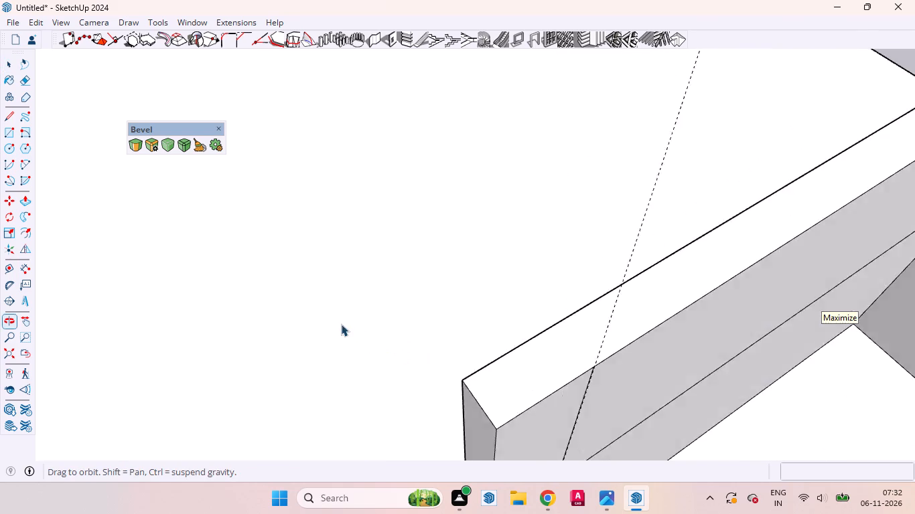
Place a vertical guide 1' in from the end edge of the raised parapet's front face.
scroll(331, 288, down, 9)
scroll(356, 249, up, 1)
scroll(358, 248, down, 1)
middle_drag(423, 343, 342, 258)
scroll(408, 296, down, 4)
scroll(357, 209, up, 10)
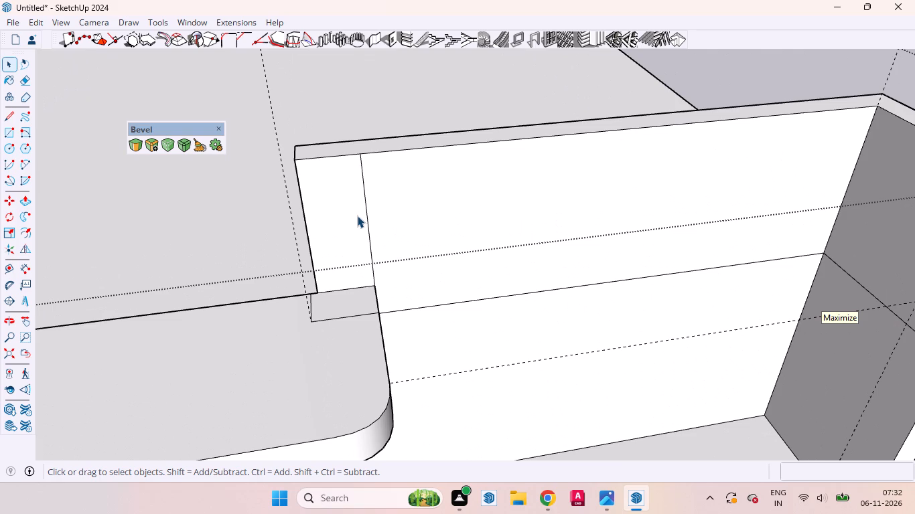
key(t)
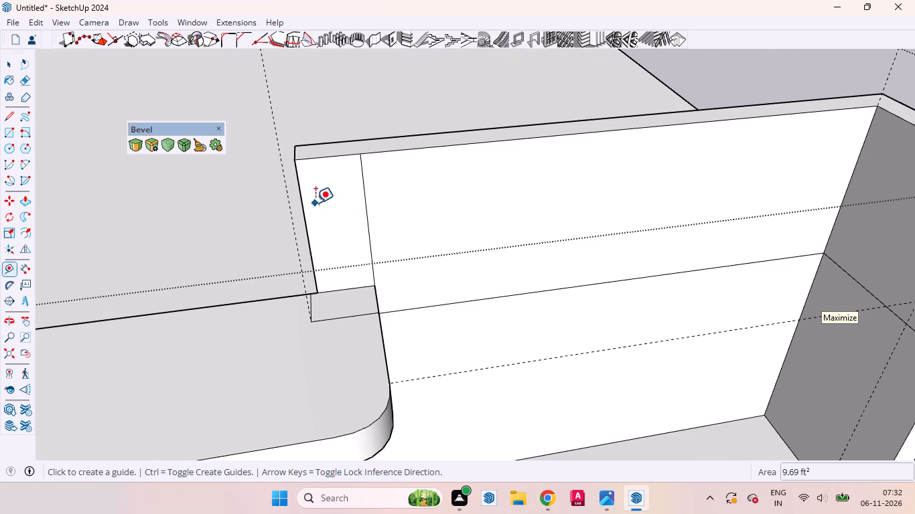
click(304, 198)
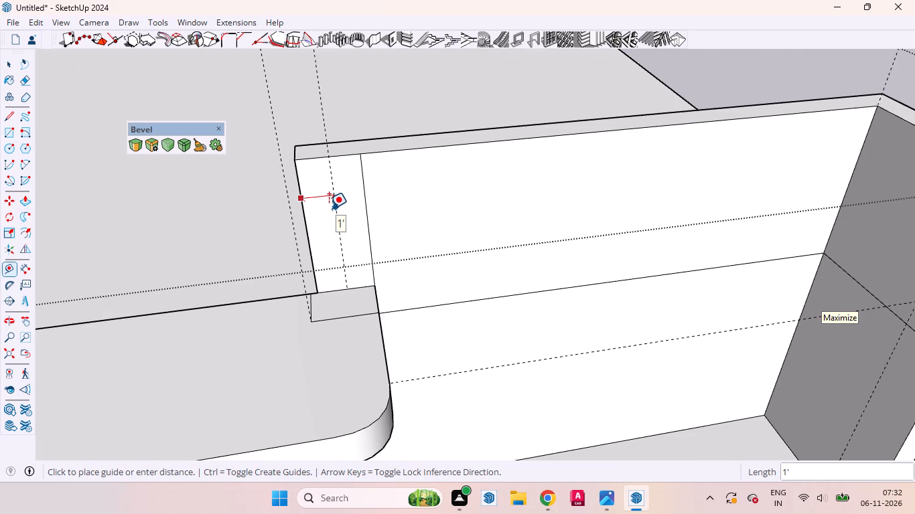
click(329, 208)
key(space)
Draw a 5' vertical line along the new guide, from the parapet's base to its top edge.
click(325, 211)
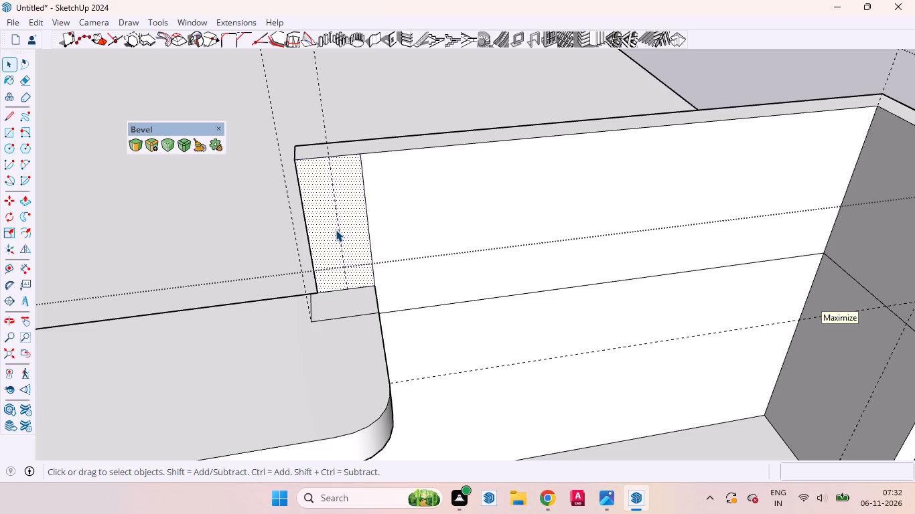
scroll(344, 183, down, 3)
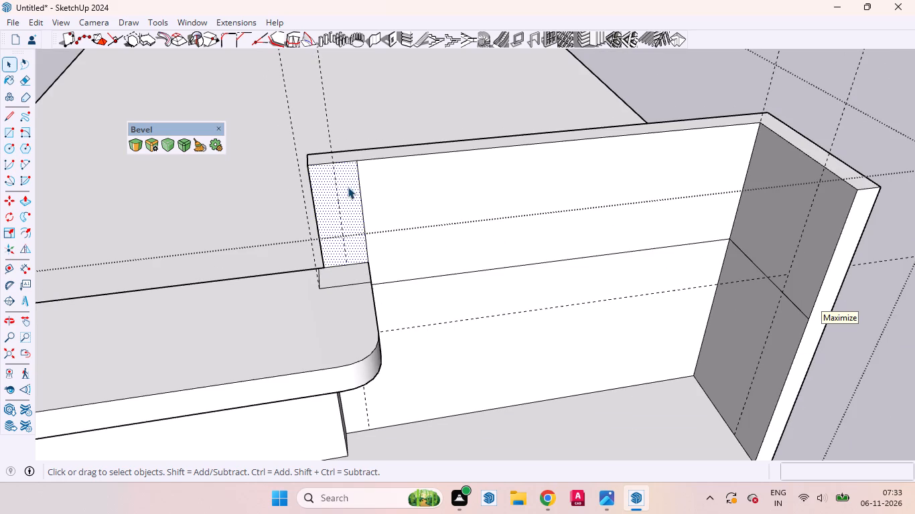
scroll(353, 248, up, 5)
key(l)
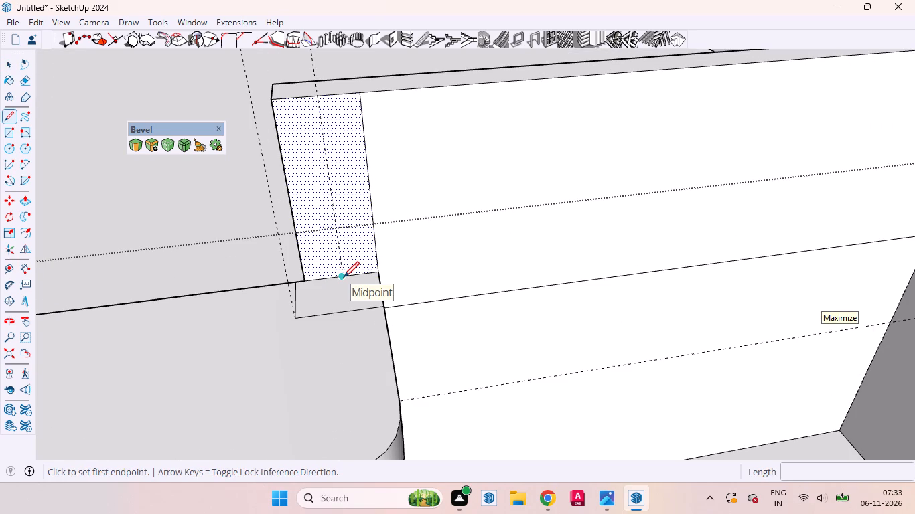
scroll(344, 272, up, 6)
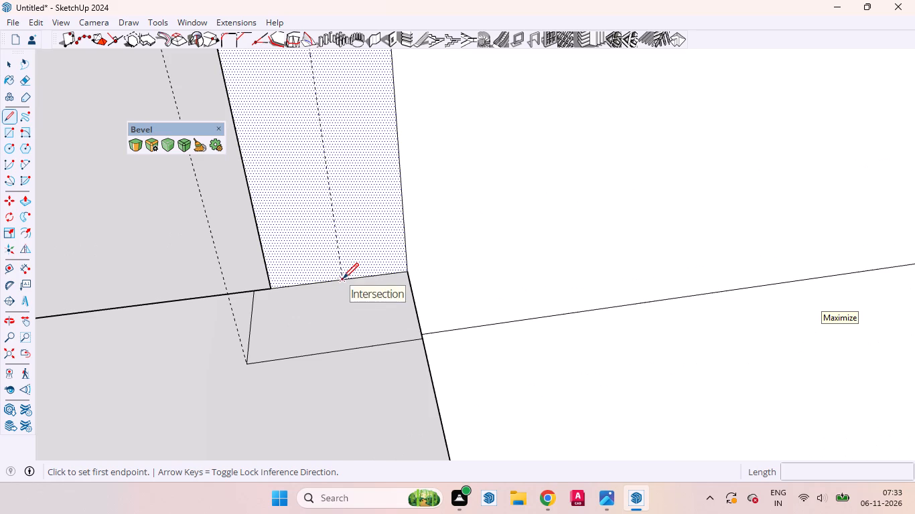
click(343, 278)
scroll(335, 201, down, 11)
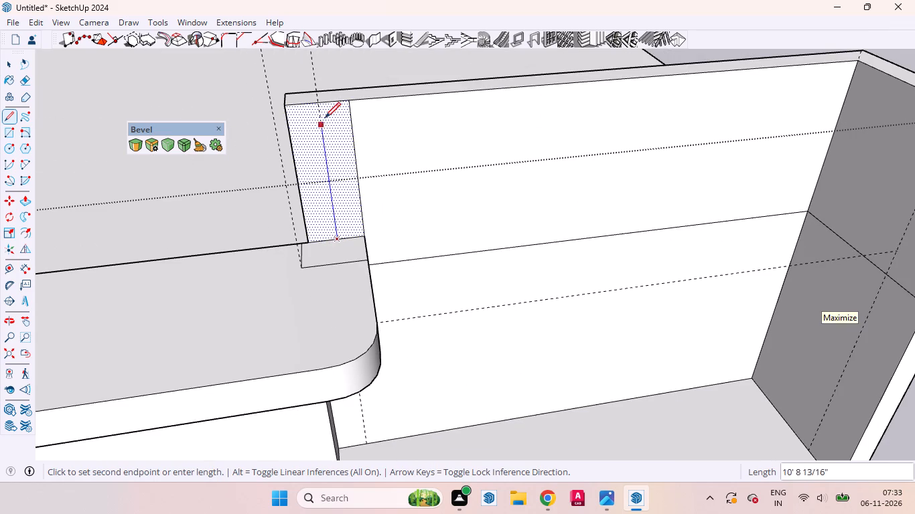
click(320, 104)
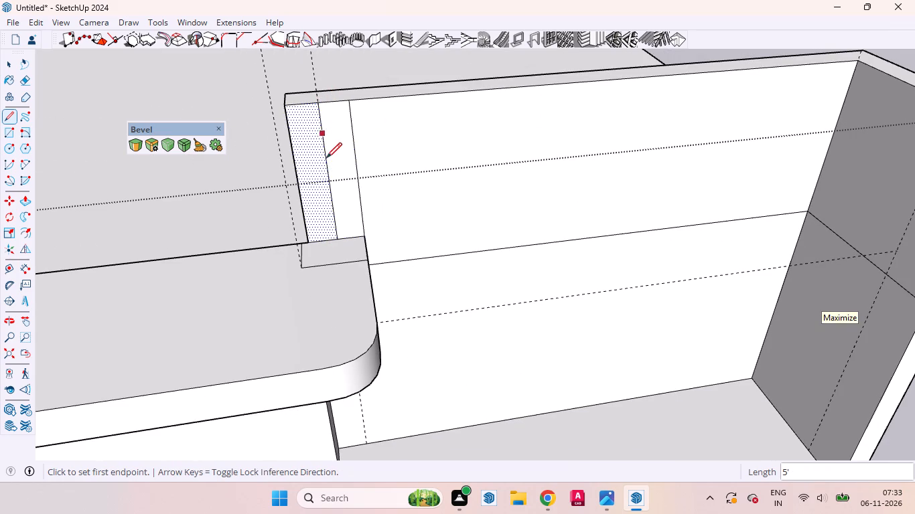
Erase the old vertical line beside the new one on the parapet's front face.
key(space)
click(355, 159)
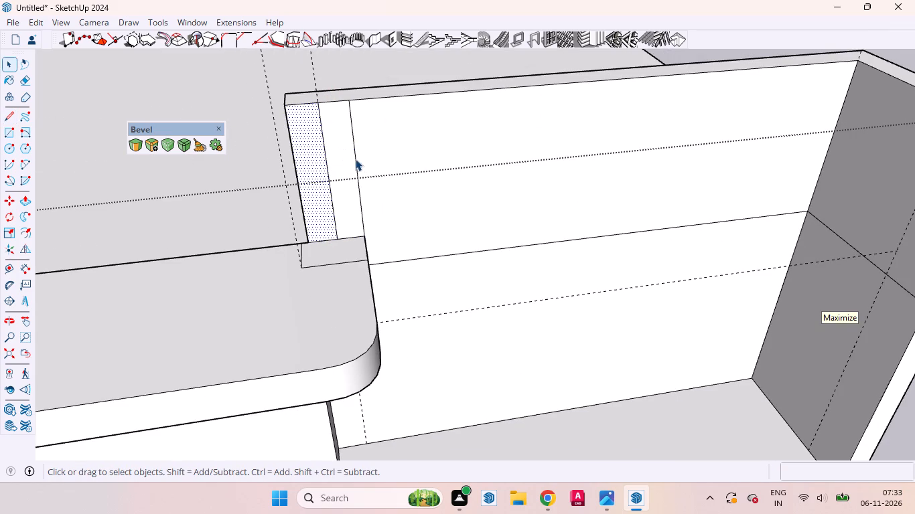
right_click(355, 159)
click(377, 182)
Place a horizontal guide 1' below the top edge of the parapet's front face.
scroll(354, 157, down, 2)
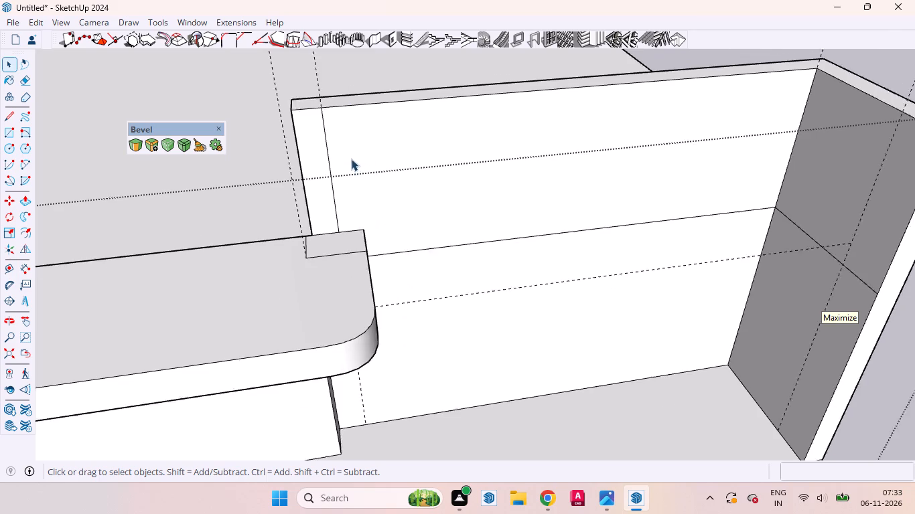
scroll(351, 159, down, 7)
middle_drag(435, 161, 430, 106)
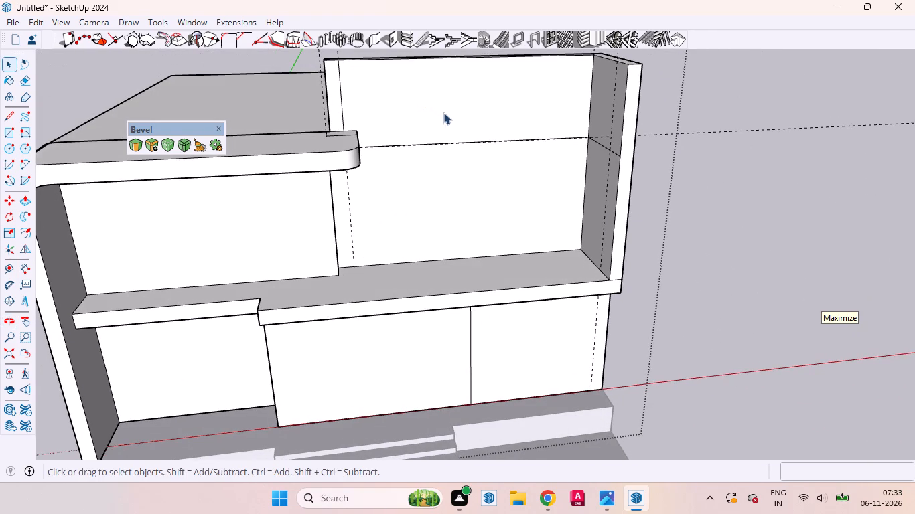
scroll(409, 178, down, 3)
middle_drag(512, 92, 467, 54)
scroll(464, 61, up, 4)
click(438, 120)
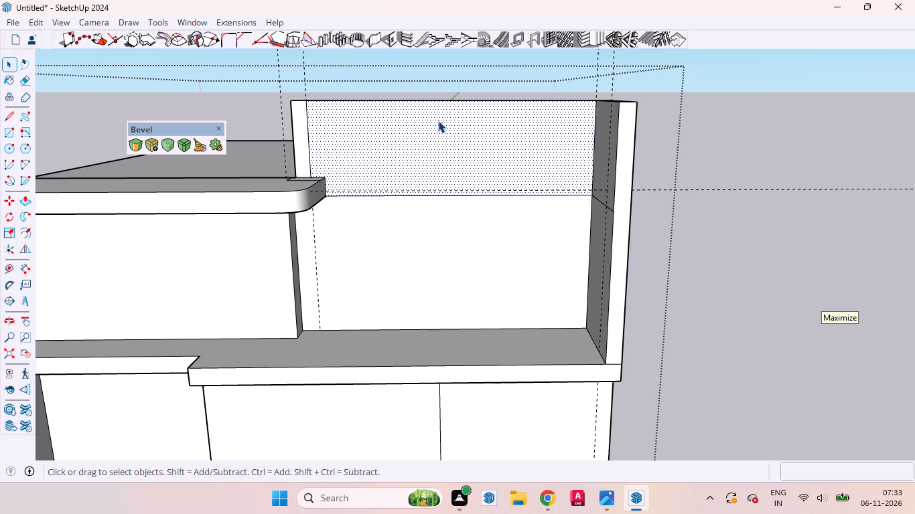
key(t)
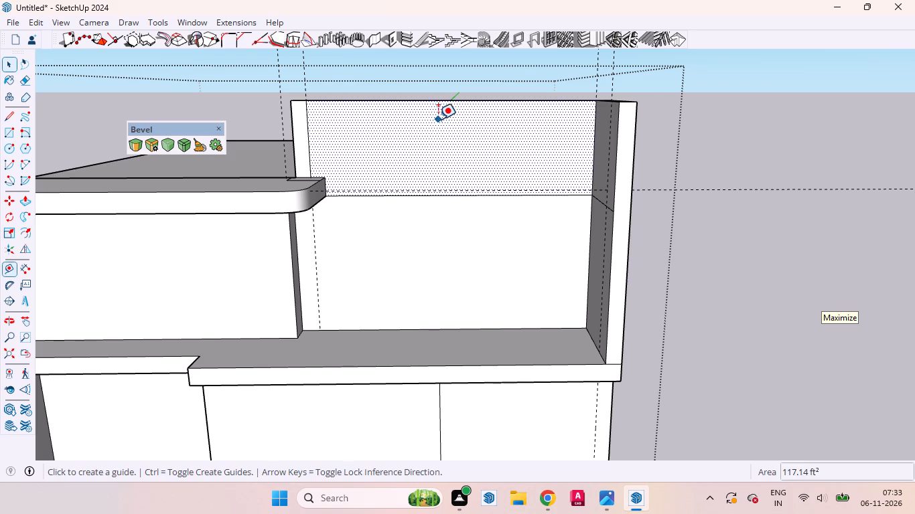
click(443, 102)
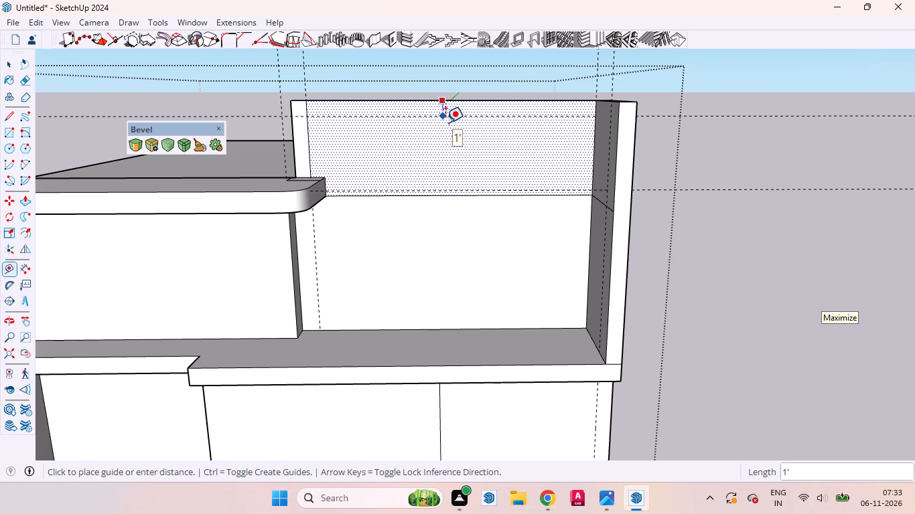
click(447, 120)
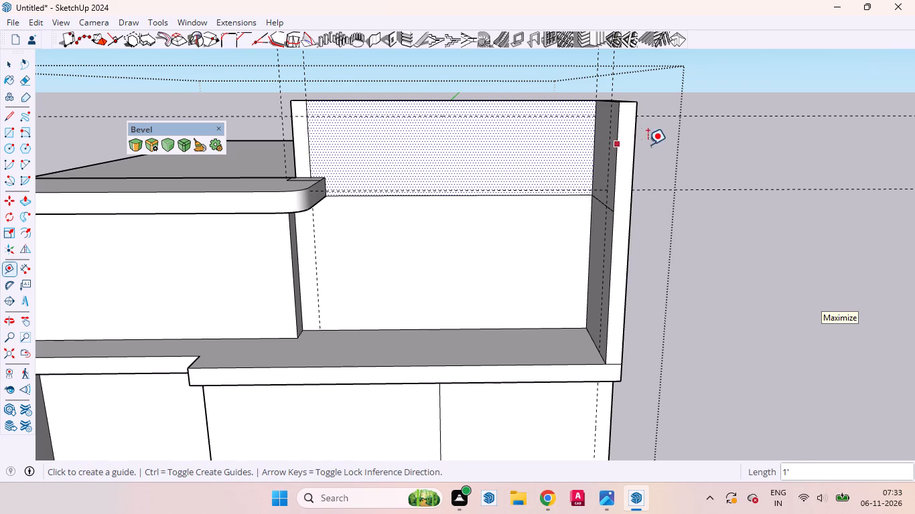
Place a guide 1' below the top edge of the end wall's inner face, meeting the parapet's guide.
middle_drag(628, 139, 831, 131)
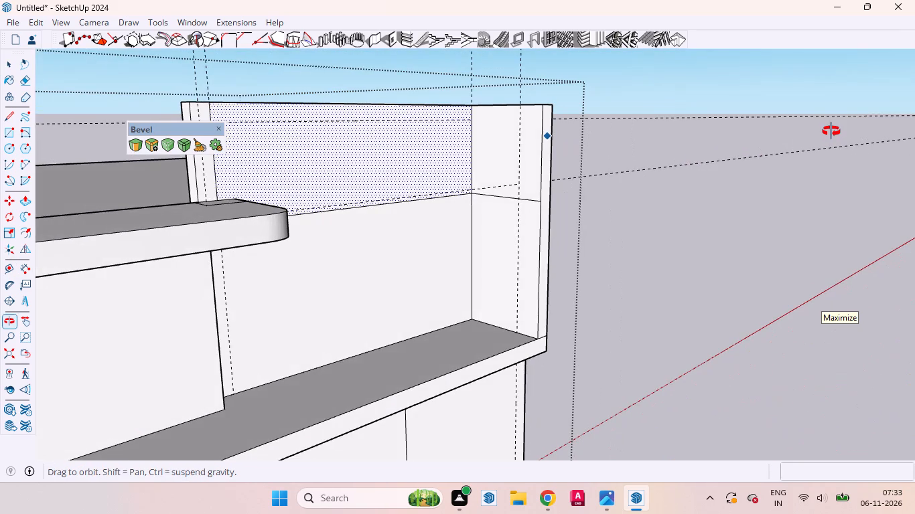
middle_drag(831, 131, 781, 99)
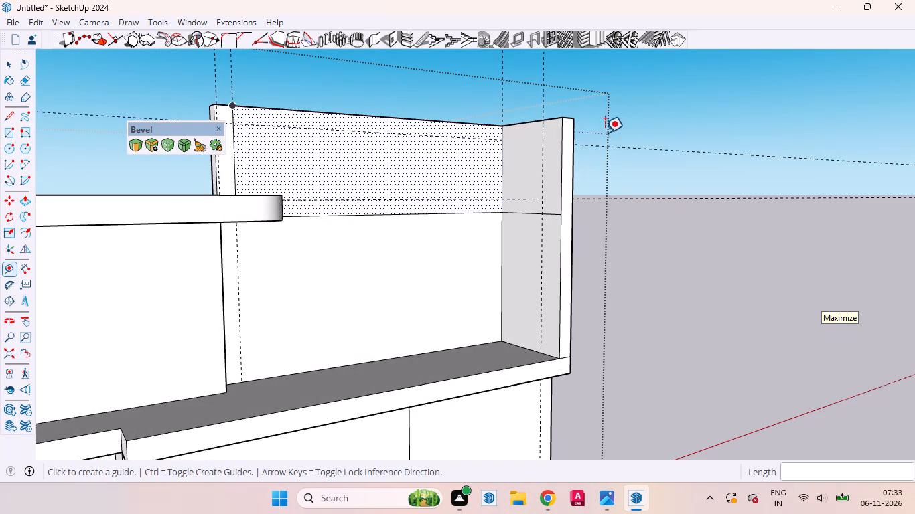
scroll(531, 127, up, 4)
click(531, 120)
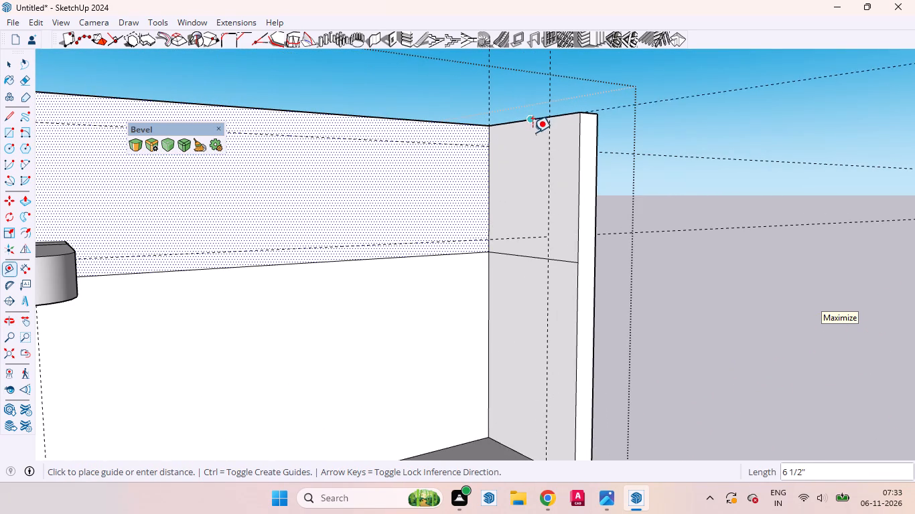
click(488, 146)
scroll(622, 218, down, 4)
middle_drag(617, 255, 533, 260)
scroll(576, 262, up, 1)
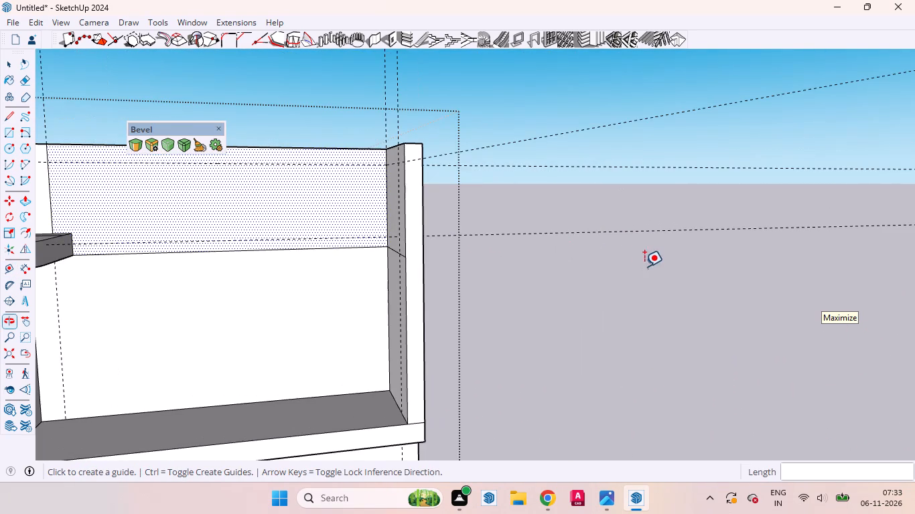
key(space)
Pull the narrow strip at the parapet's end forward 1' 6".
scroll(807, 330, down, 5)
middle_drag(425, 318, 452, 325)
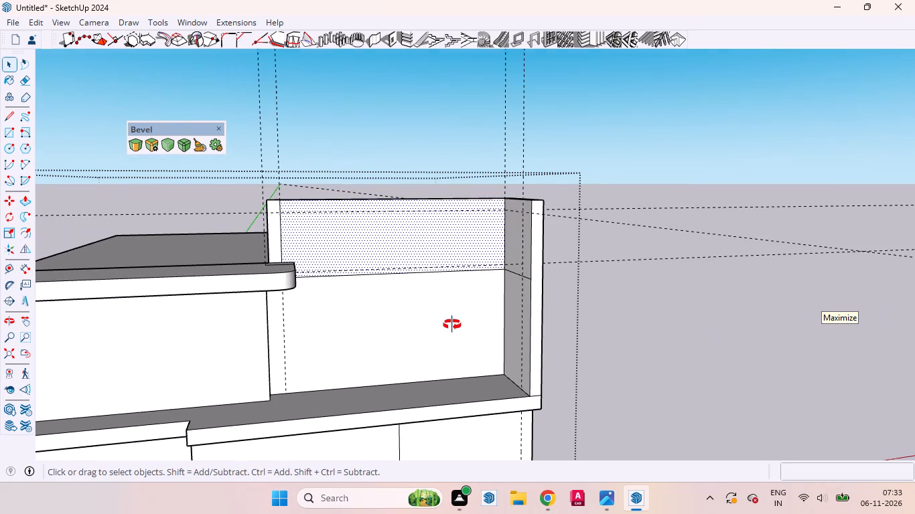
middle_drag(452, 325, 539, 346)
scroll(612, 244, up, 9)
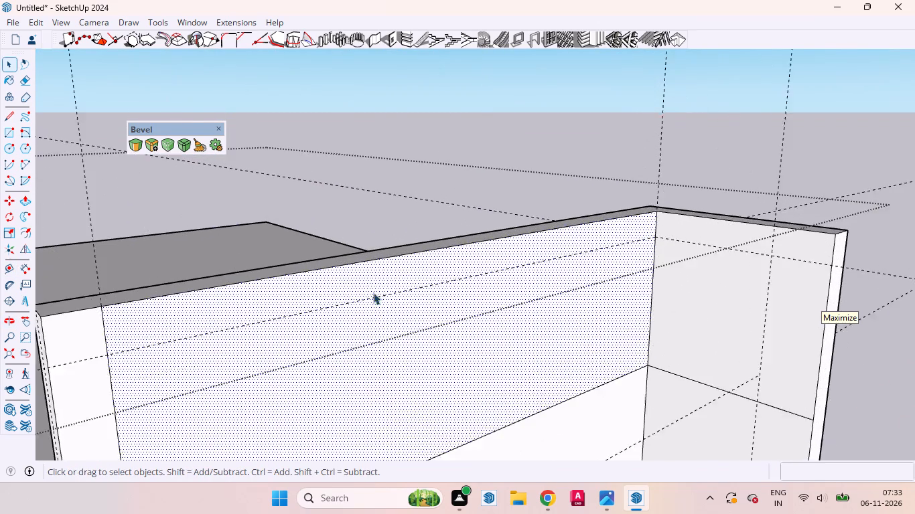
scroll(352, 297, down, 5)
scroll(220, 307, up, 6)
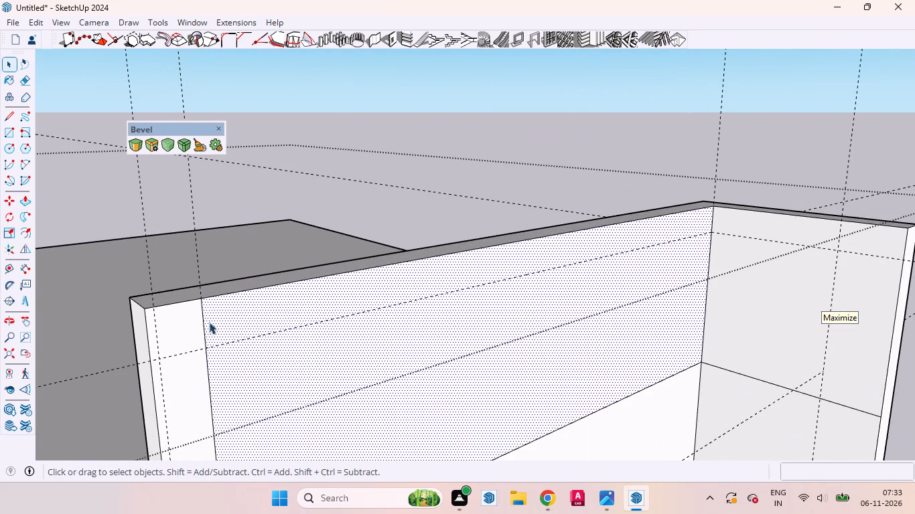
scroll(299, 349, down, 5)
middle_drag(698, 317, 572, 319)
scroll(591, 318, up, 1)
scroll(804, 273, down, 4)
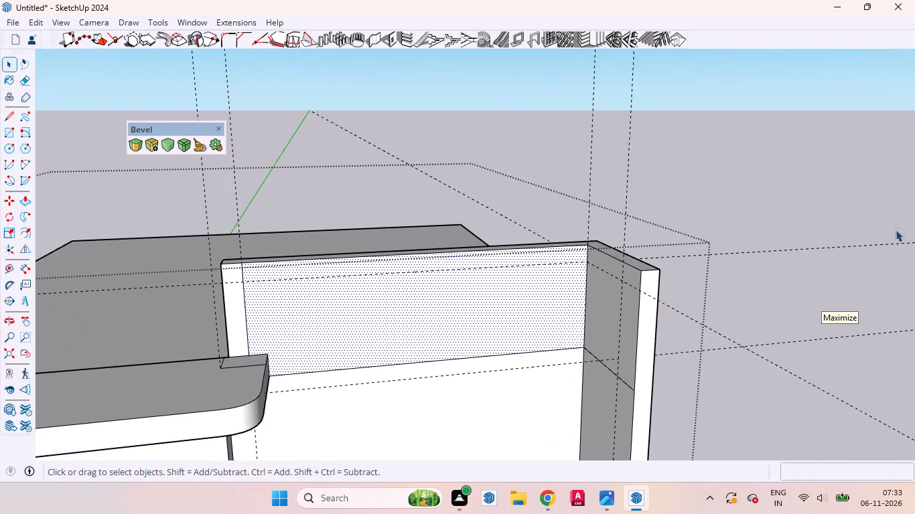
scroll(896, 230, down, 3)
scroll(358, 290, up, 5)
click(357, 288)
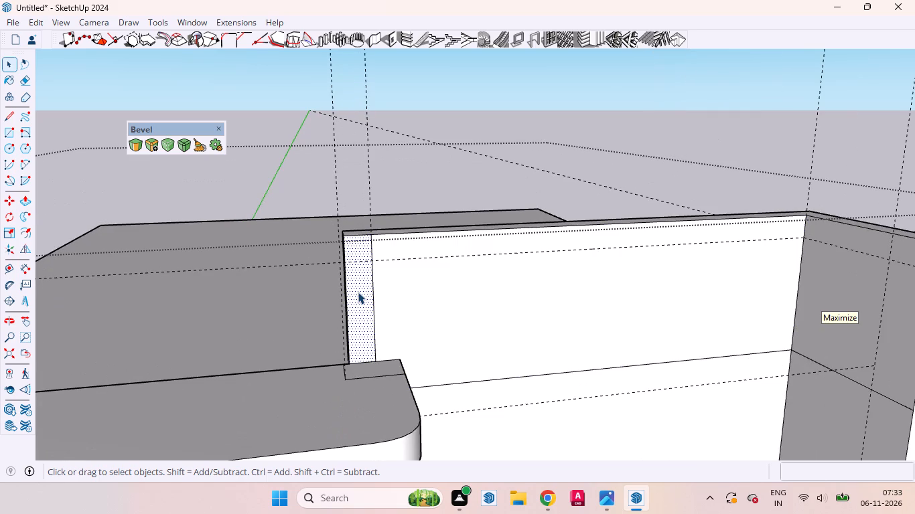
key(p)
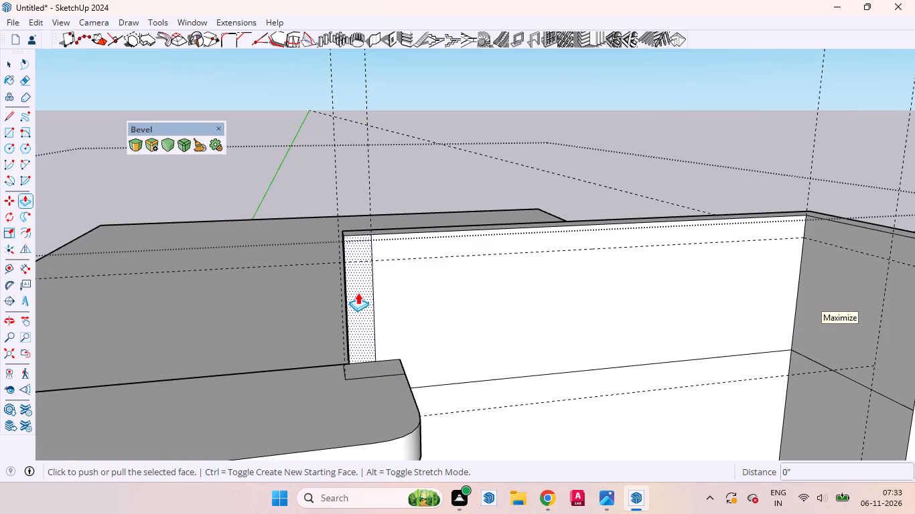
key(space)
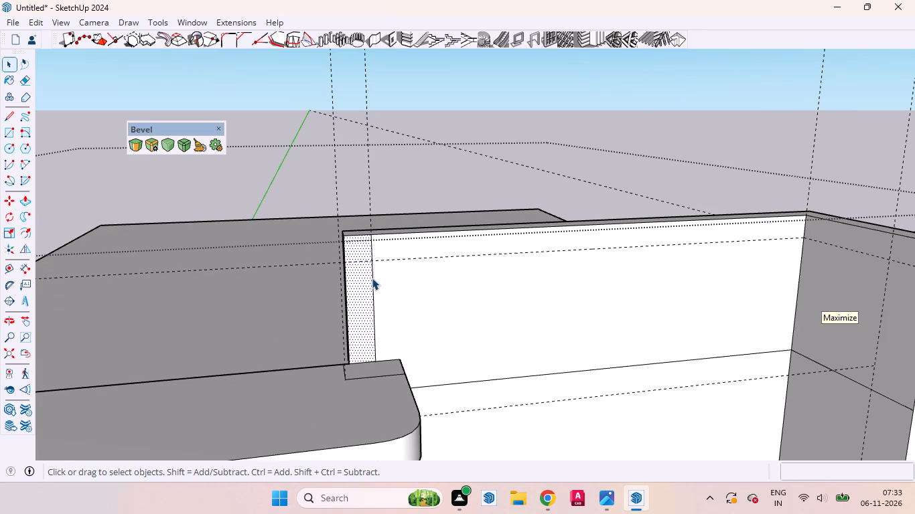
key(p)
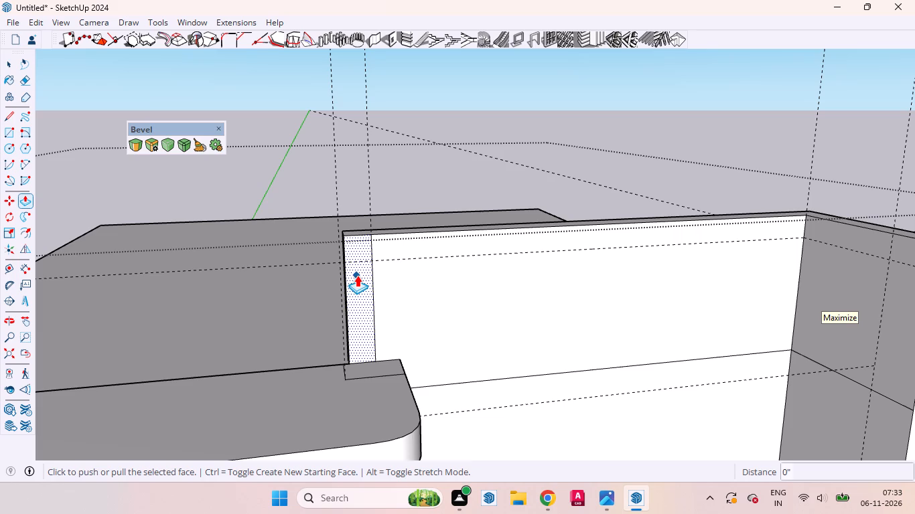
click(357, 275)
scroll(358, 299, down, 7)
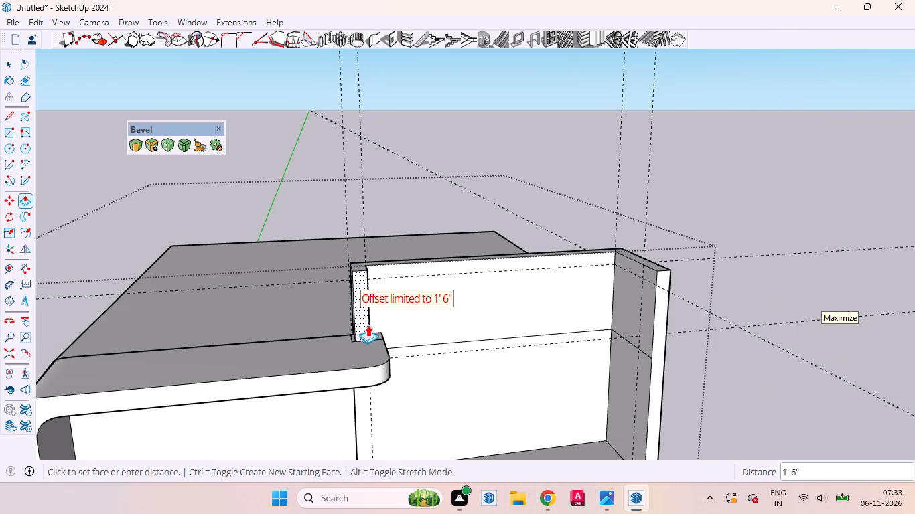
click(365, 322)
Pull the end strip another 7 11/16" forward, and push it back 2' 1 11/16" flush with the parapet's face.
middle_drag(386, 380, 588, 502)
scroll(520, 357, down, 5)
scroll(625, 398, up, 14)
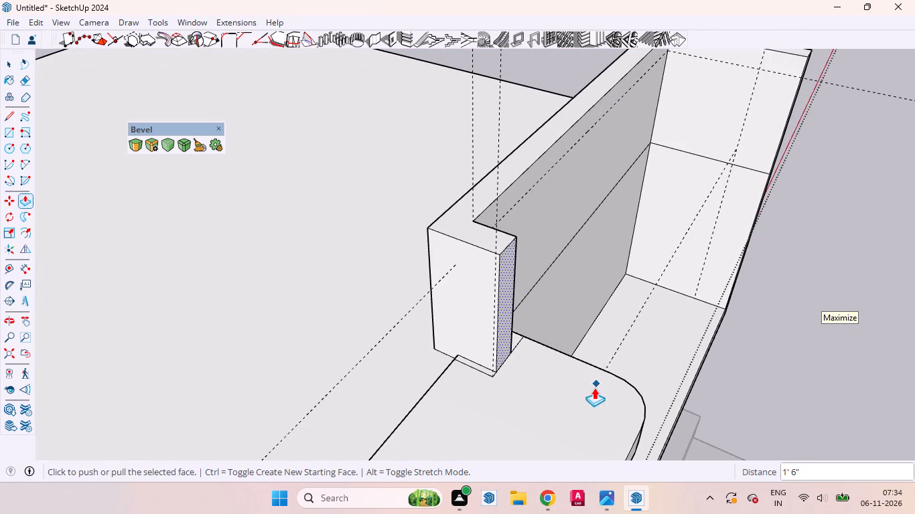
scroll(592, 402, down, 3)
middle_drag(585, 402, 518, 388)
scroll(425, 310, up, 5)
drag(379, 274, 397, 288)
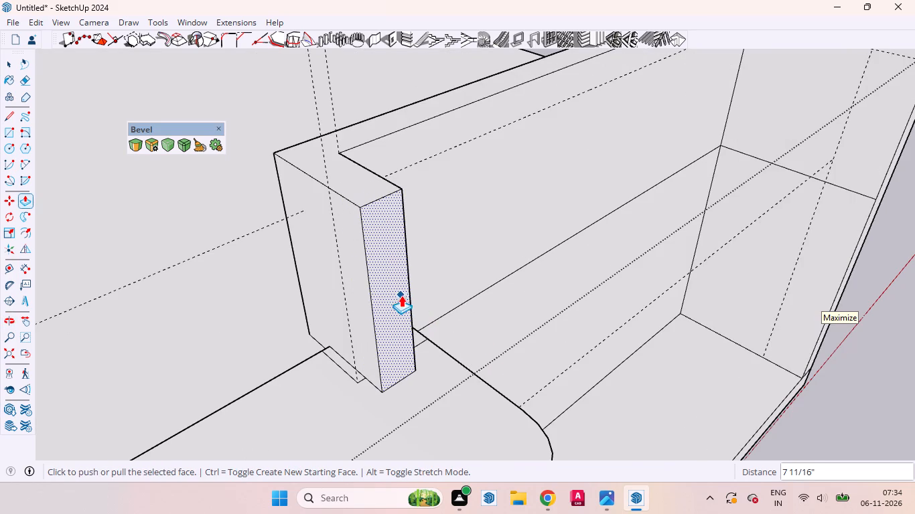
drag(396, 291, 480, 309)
Pull the narrow strip at the parapet's end forward 4' 6", to the vertical guide on the end wall's inner face.
middle_drag(543, 289, 492, 278)
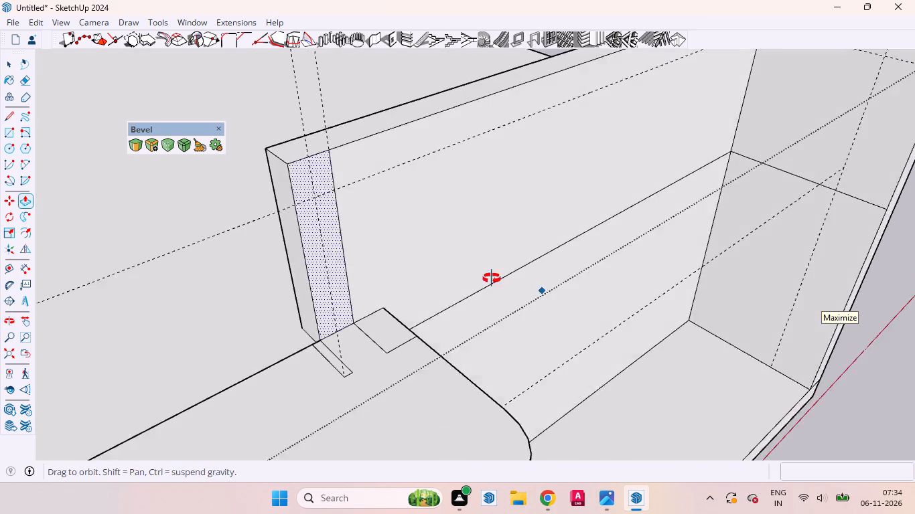
middle_drag(492, 278, 486, 276)
scroll(441, 271, down, 10)
middle_drag(455, 323, 385, 335)
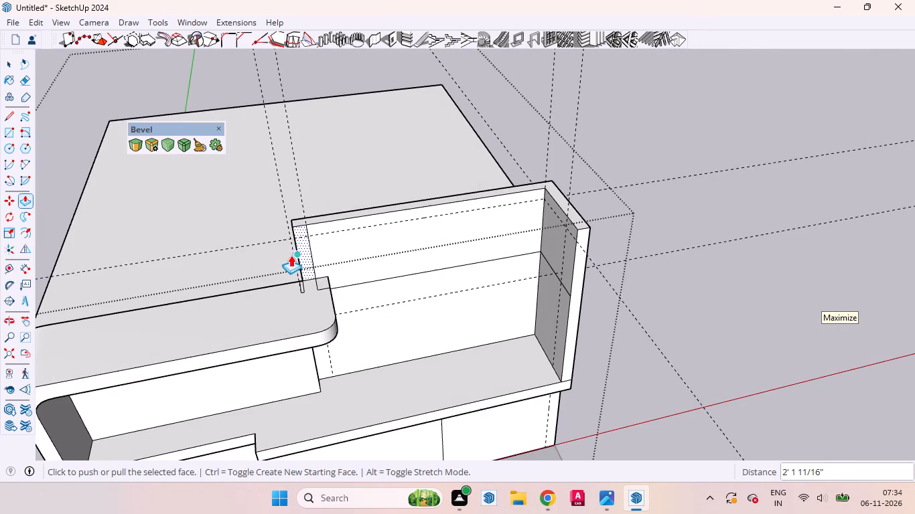
scroll(291, 254, up, 6)
click(319, 248)
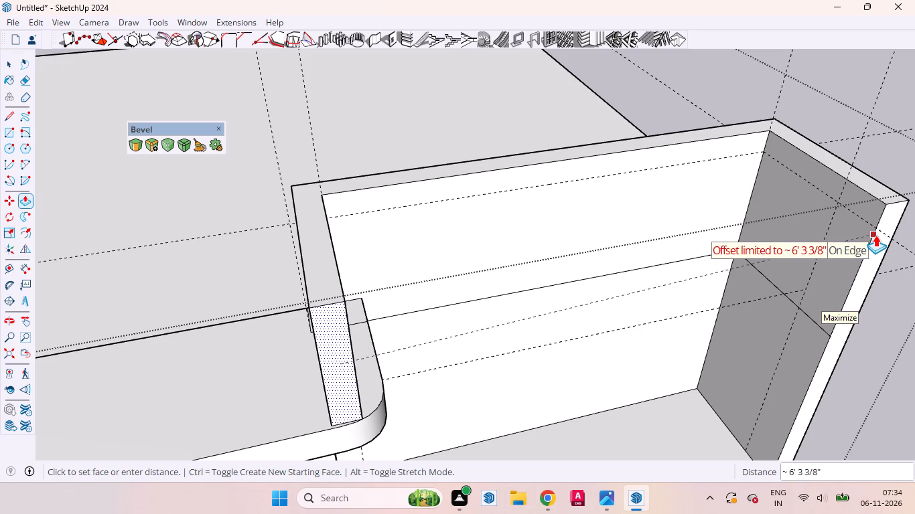
click(829, 228)
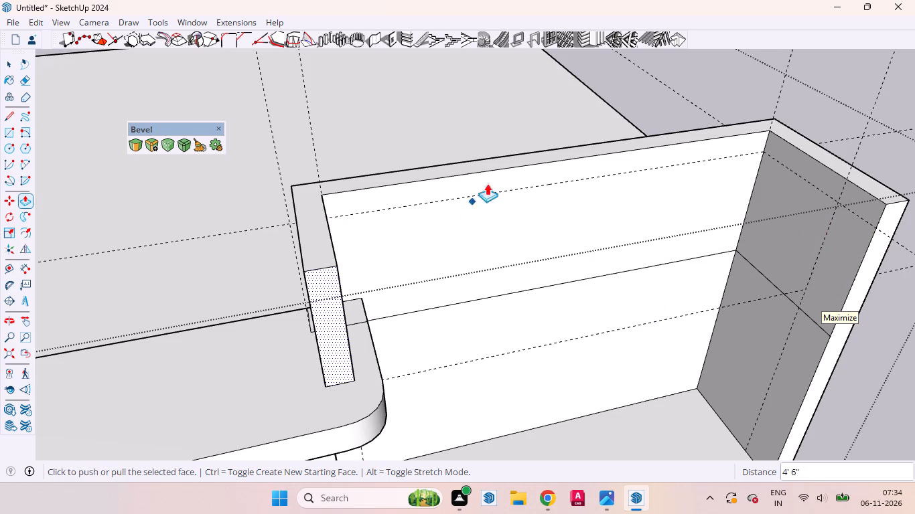
Draw a line along the guide 1' below the parapet's top, from the end strip to the end wall.
key(space)
scroll(531, 200, down, 5)
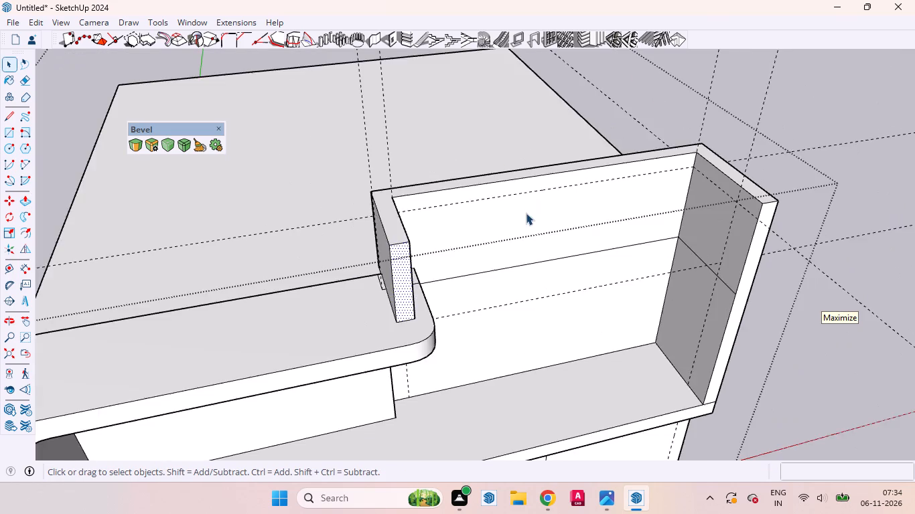
scroll(526, 213, down, 4)
middle_drag(535, 284, 425, 197)
scroll(403, 141, up, 7)
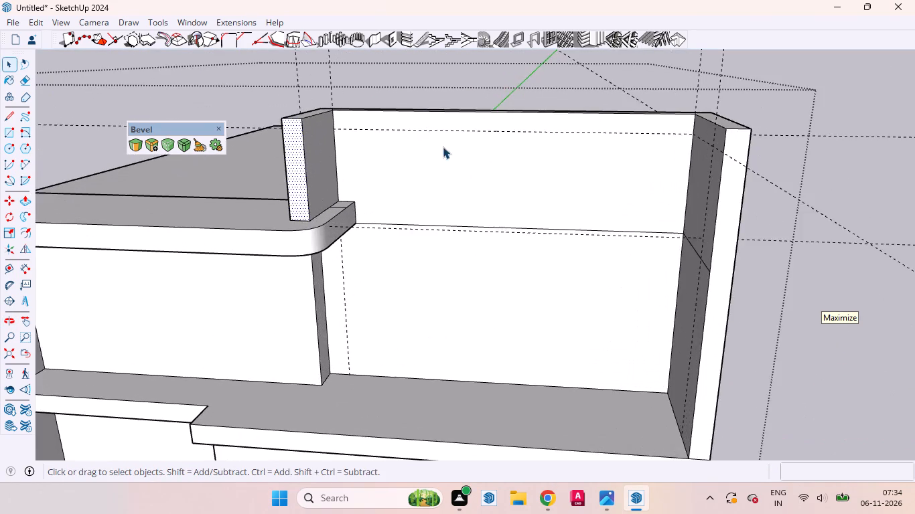
scroll(479, 202, down, 5)
middle_drag(484, 234, 500, 179)
scroll(501, 270, down, 4)
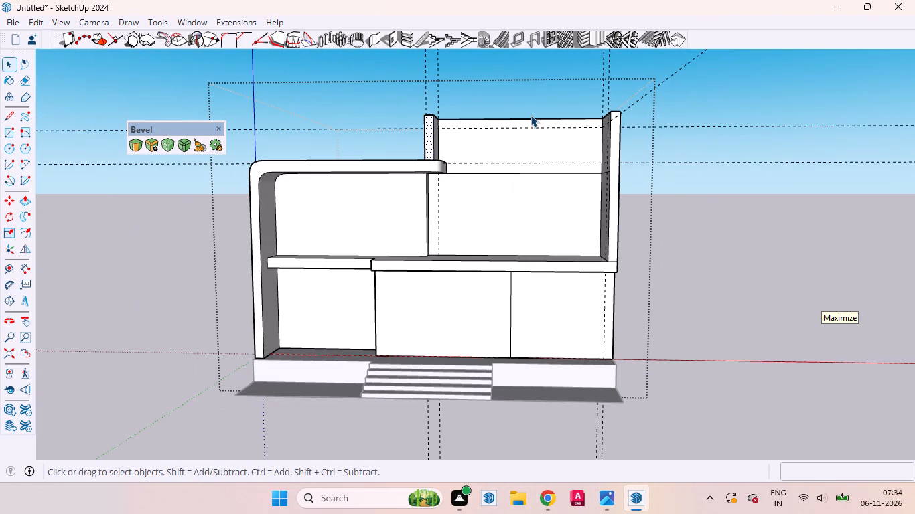
scroll(531, 116, up, 2)
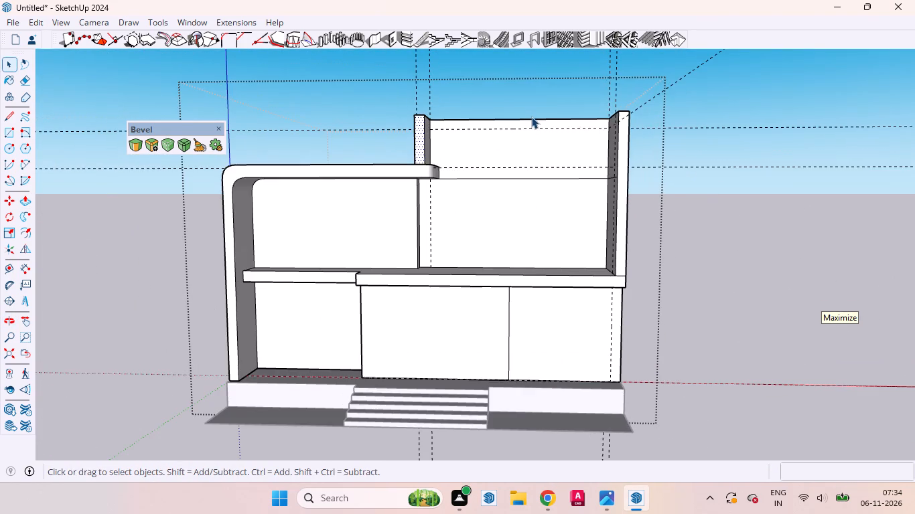
scroll(531, 116, up, 3)
middle_drag(498, 156, 508, 186)
scroll(500, 173, up, 4)
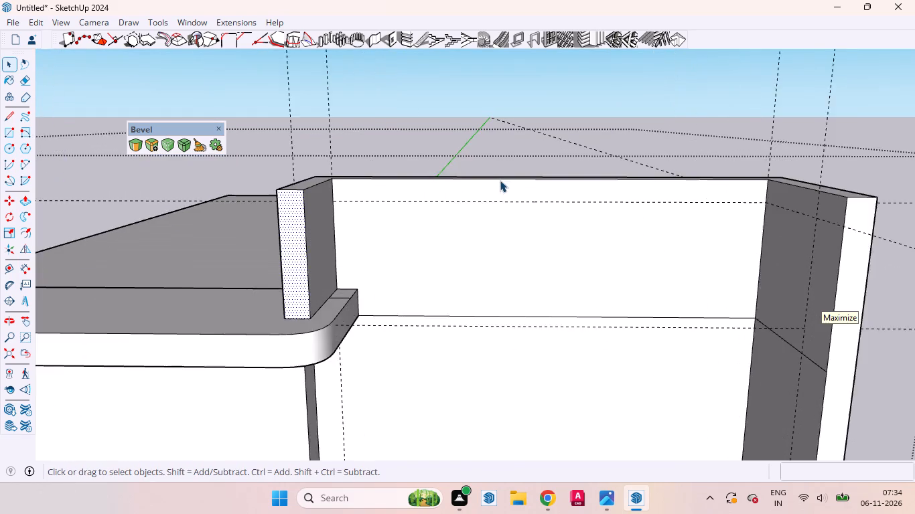
click(500, 191)
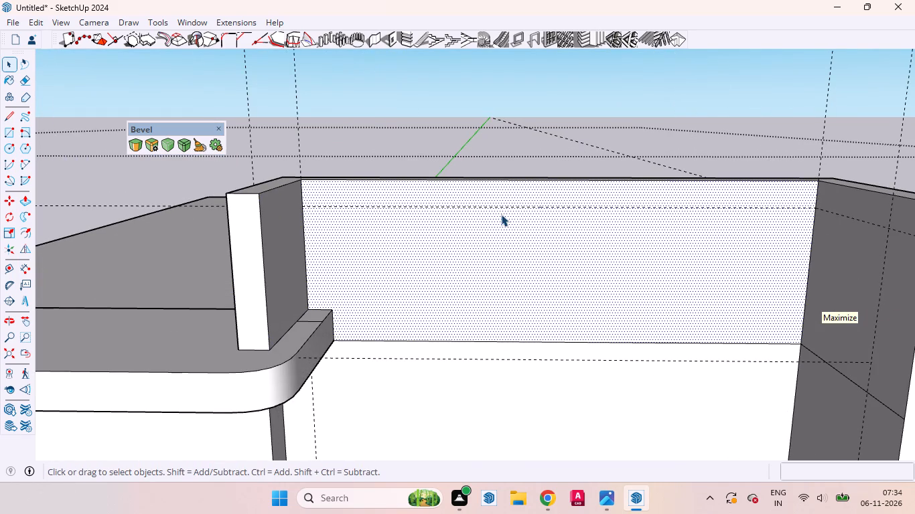
key(l)
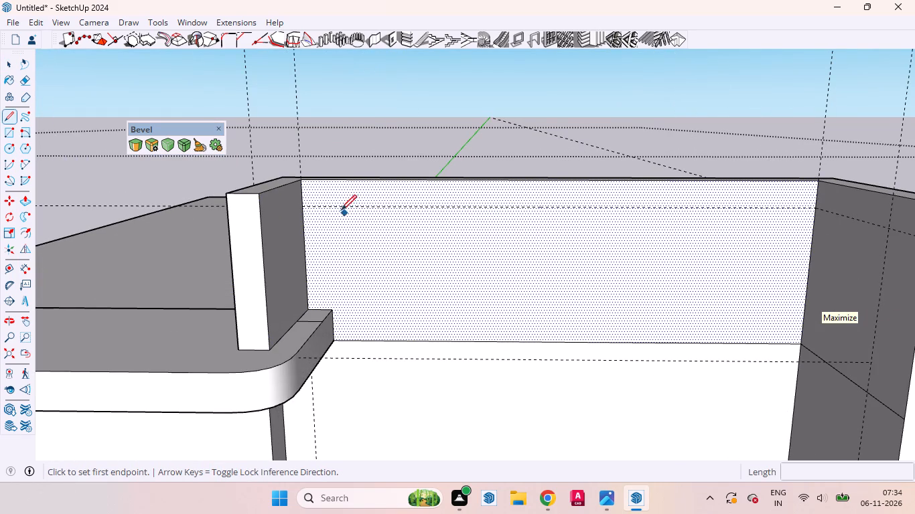
click(305, 205)
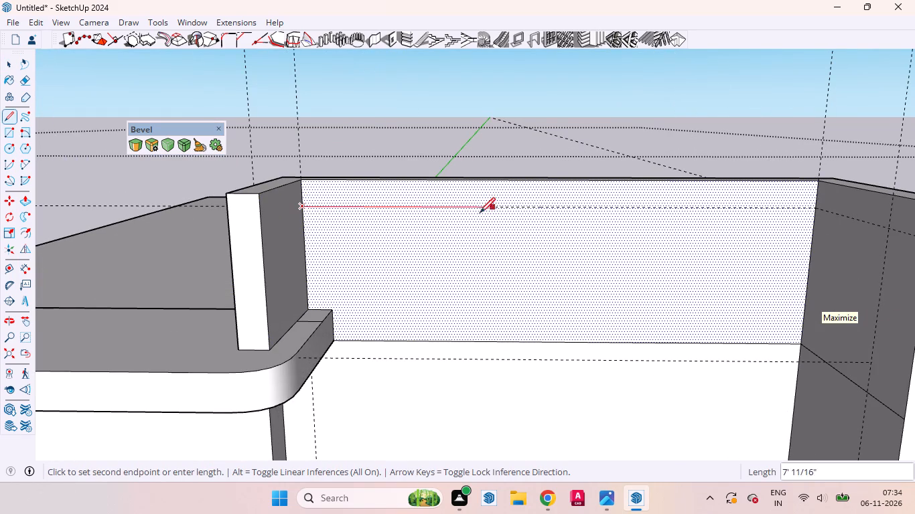
scroll(466, 214, down, 4)
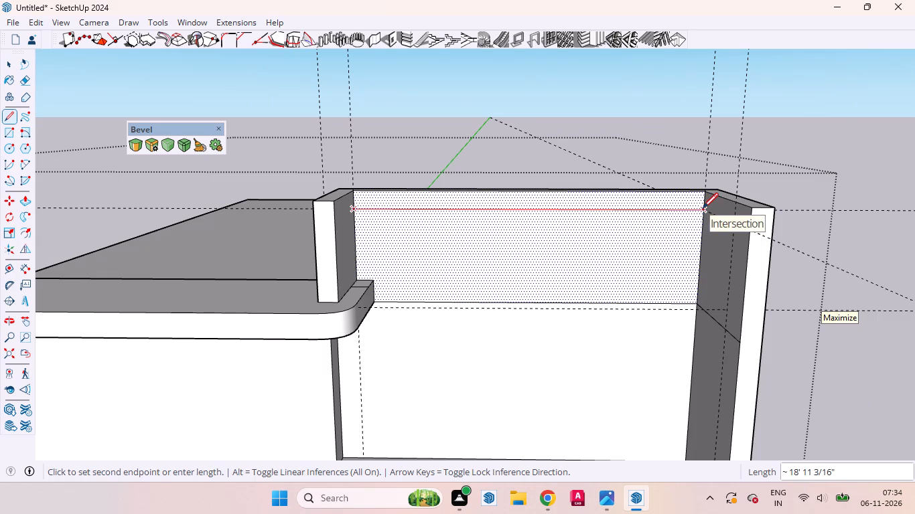
click(703, 208)
Pull the strip along the parapet's top forward 4' 6", flush with the front of the short end strip.
key(p)
scroll(614, 199, up, 3)
scroll(614, 199, down, 1)
scroll(614, 199, up, 2)
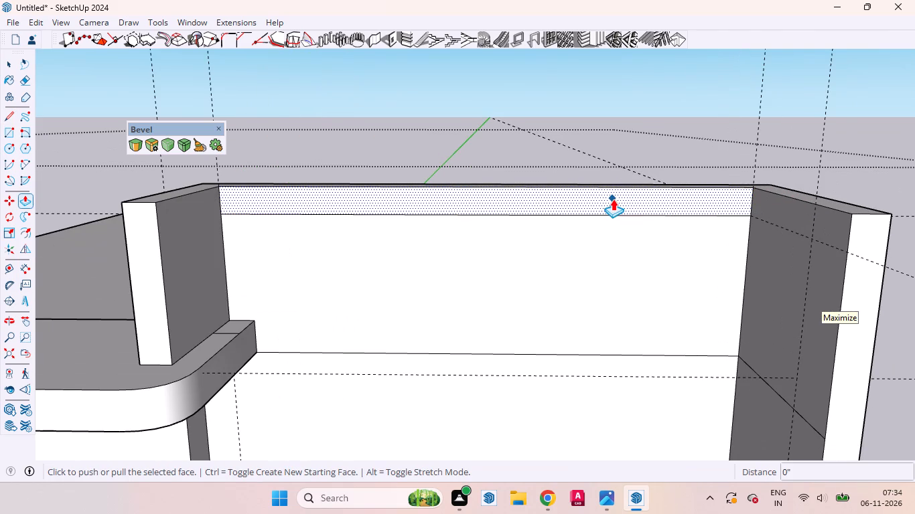
click(613, 199)
scroll(645, 217, down, 1)
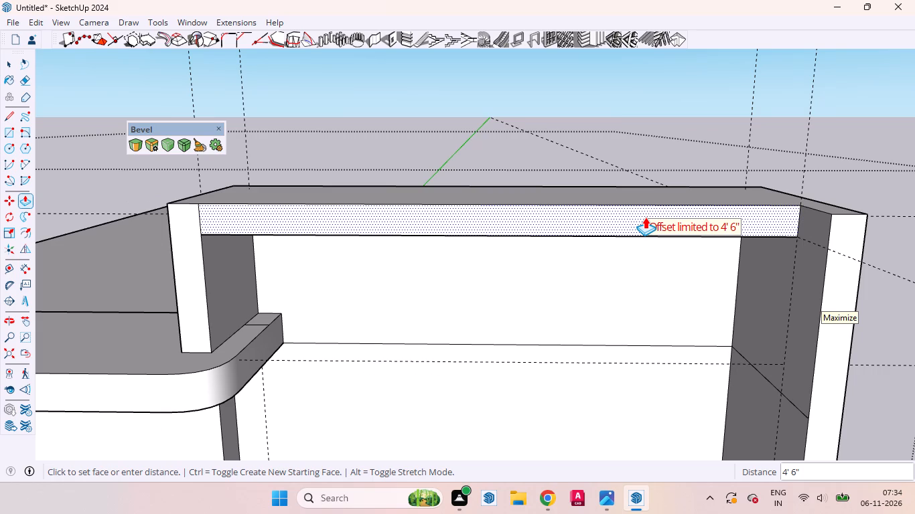
click(645, 217)
Pull the top strip another 1' 10 3/4" forward, to the front edge of the projecting end wall.
click(742, 222)
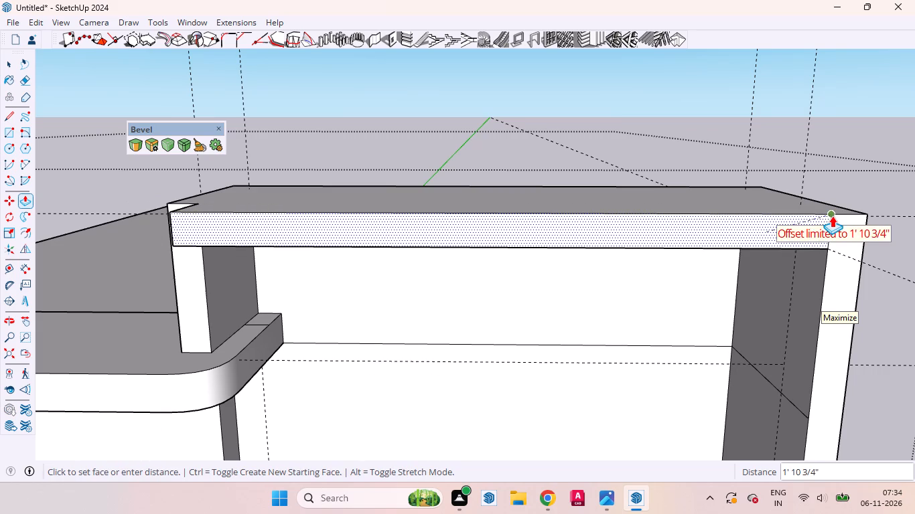
click(832, 216)
scroll(558, 323, down, 4)
middle_drag(347, 337, 436, 337)
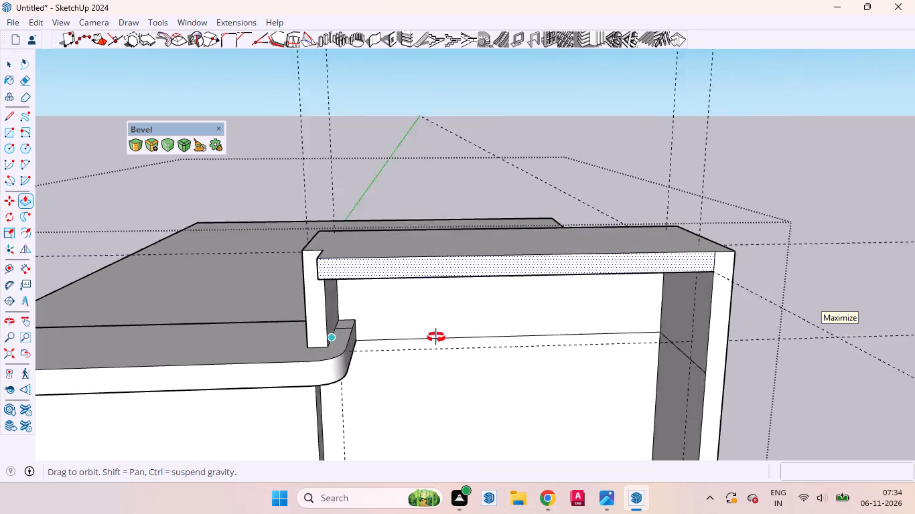
middle_drag(436, 337, 581, 299)
scroll(328, 290, up, 5)
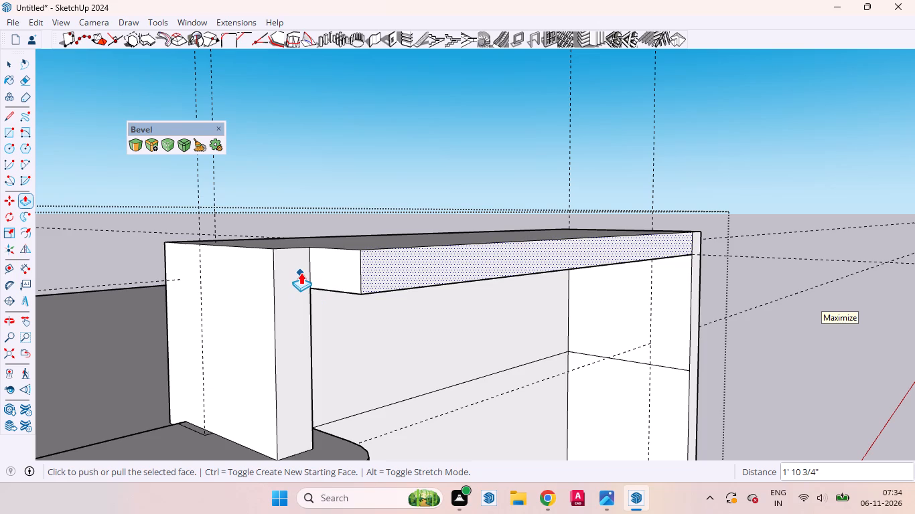
key(space)
Erase the short edge separating the top beam's front face from the end wall's front face.
scroll(327, 324, down, 4)
middle_drag(326, 327, 267, 286)
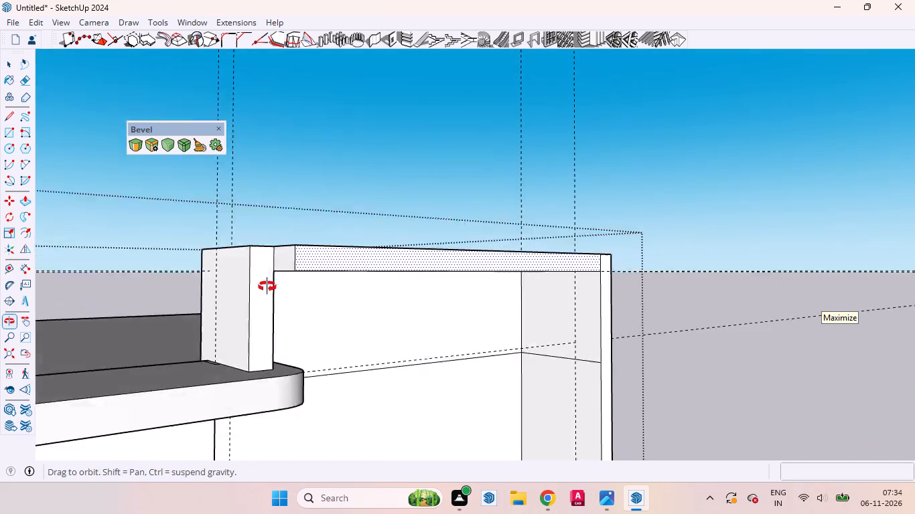
middle_drag(267, 286, 202, 146)
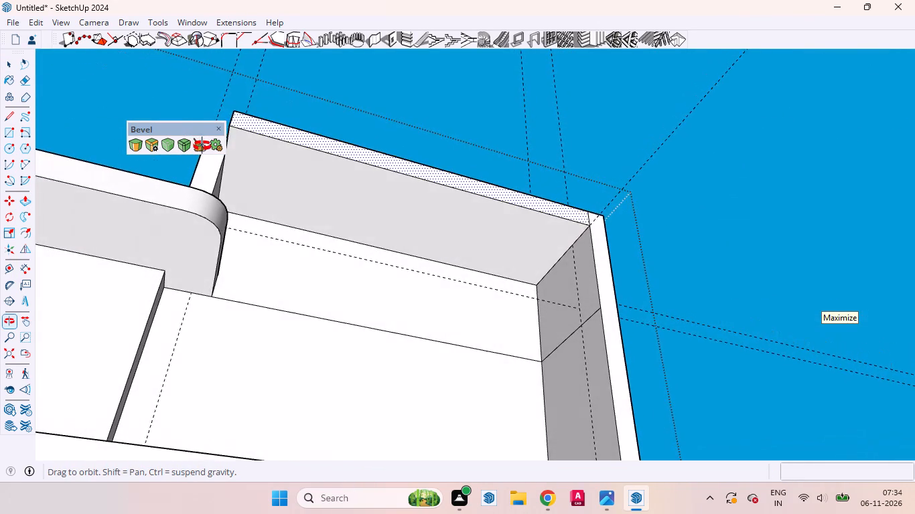
middle_drag(202, 146, 215, 176)
scroll(568, 225, up, 5)
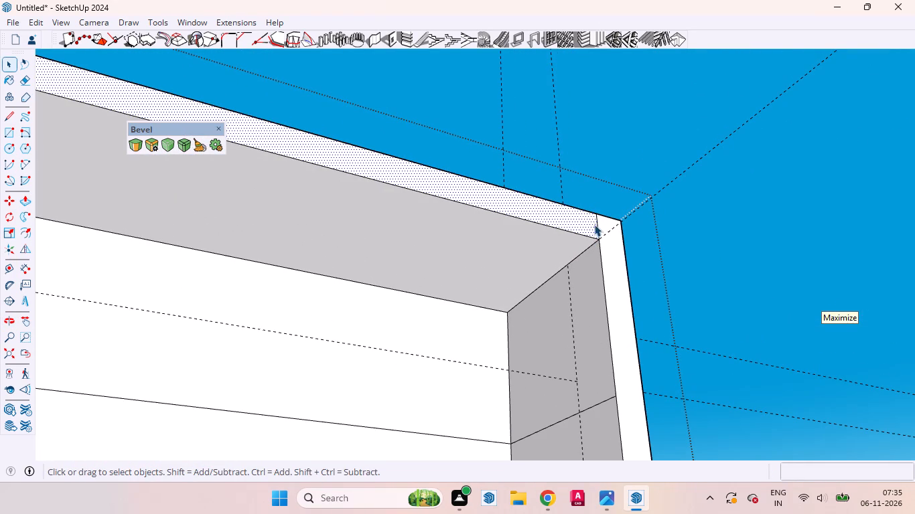
click(596, 219)
right_click(596, 219)
click(612, 246)
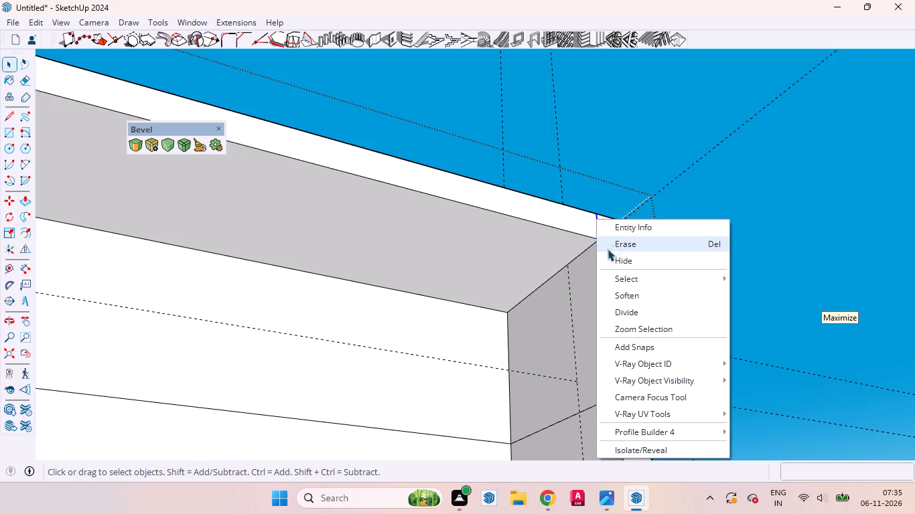
Draw a diagonal line about 20' long across the beam's top face, from the notch's inner corner to the end wall's front corner.
scroll(595, 284, down, 13)
scroll(400, 268, up, 5)
scroll(449, 227, up, 3)
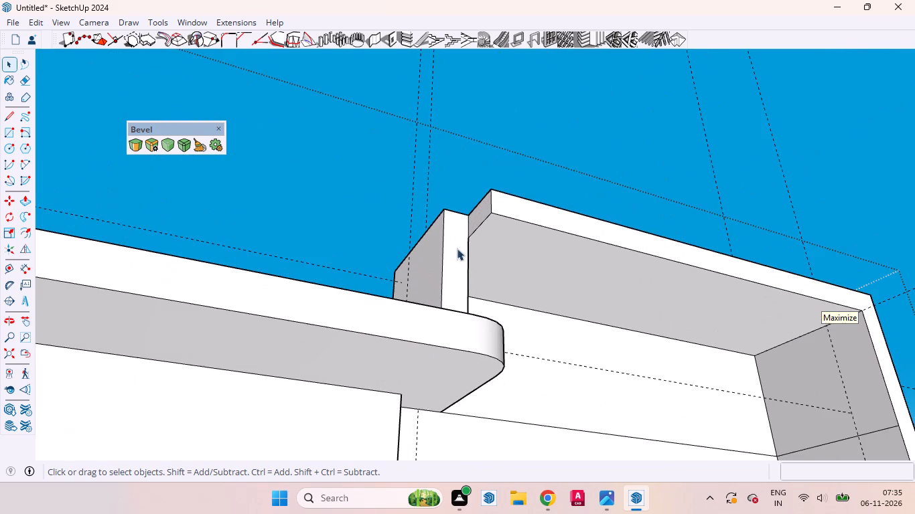
middle_drag(462, 306, 325, 311)
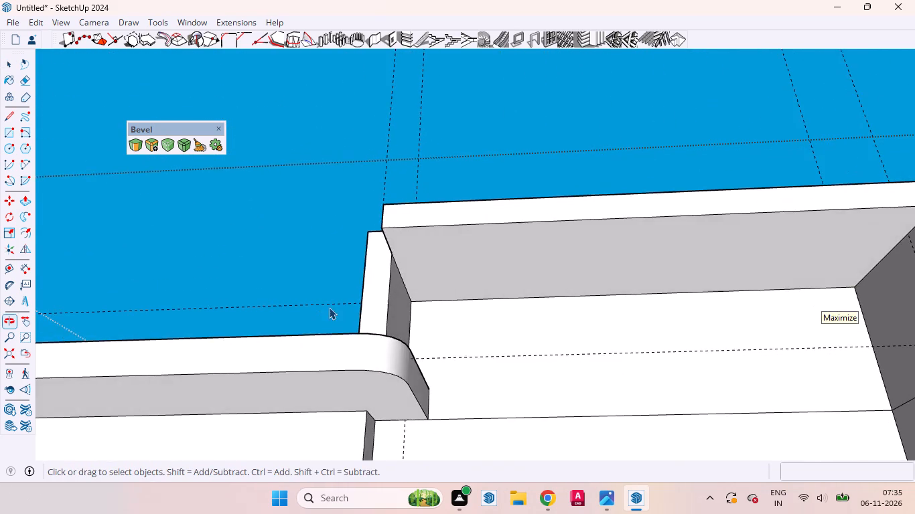
scroll(413, 294, up, 4)
middle_drag(411, 337, 433, 416)
scroll(411, 341, up, 1)
scroll(444, 347, down, 8)
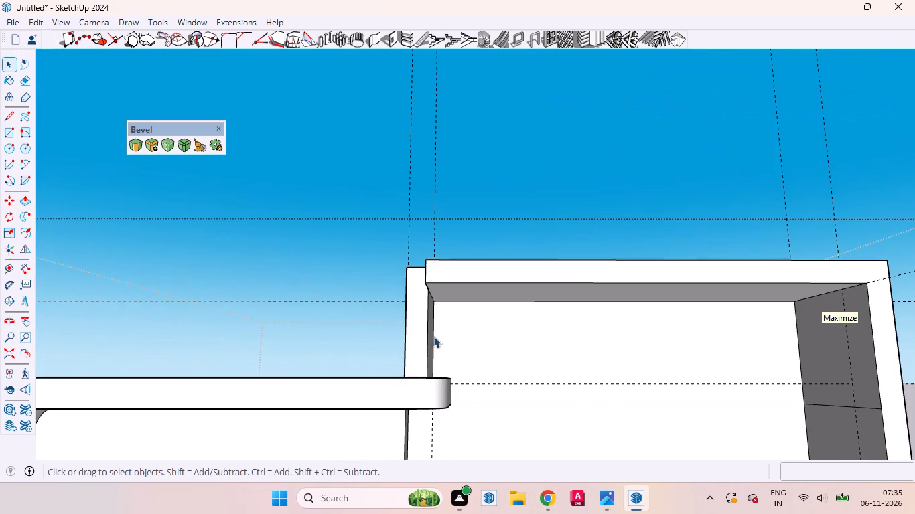
middle_drag(430, 353, 782, 439)
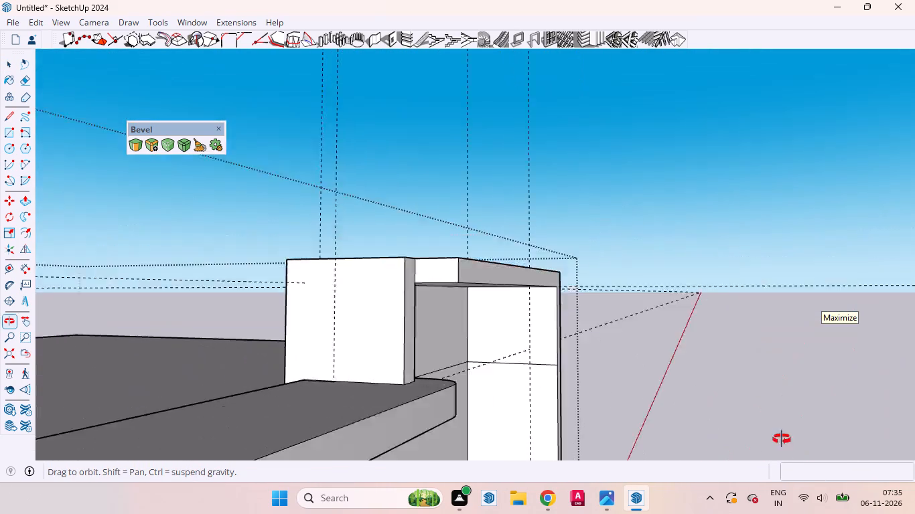
middle_drag(782, 439, 815, 513)
scroll(779, 477, up, 1)
scroll(521, 303, down, 5)
middle_drag(474, 296, 482, 430)
scroll(484, 424, up, 1)
scroll(505, 320, down, 4)
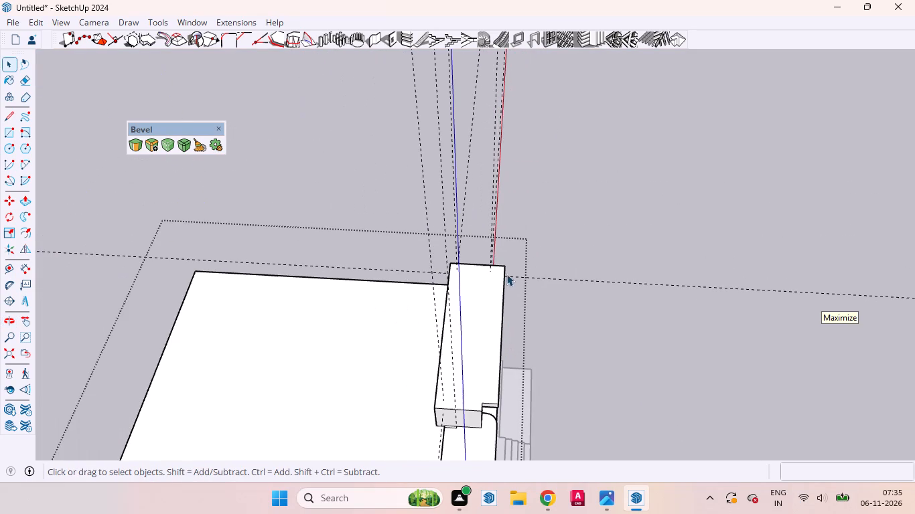
click(454, 355)
click(472, 365)
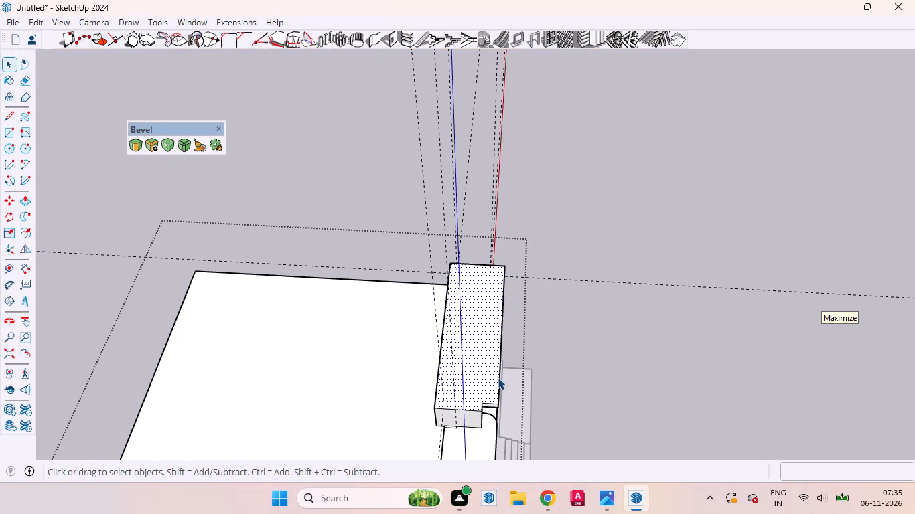
key(l)
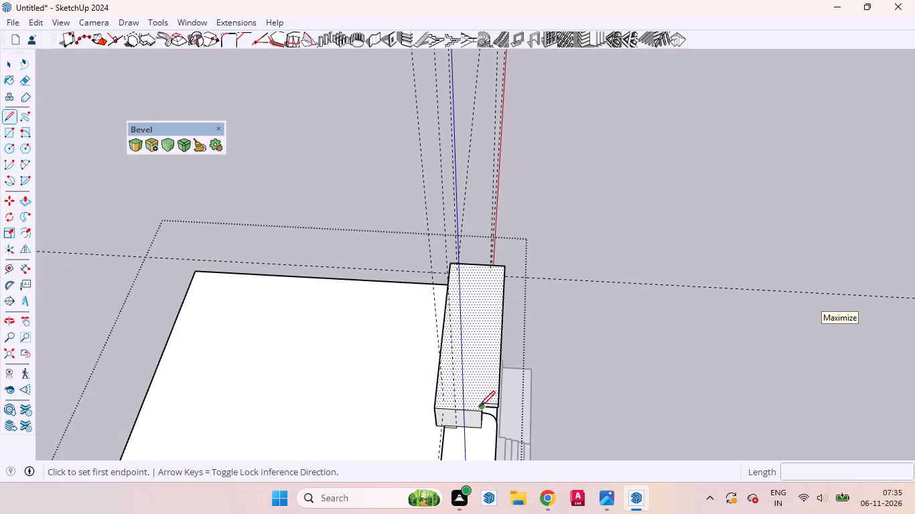
click(482, 404)
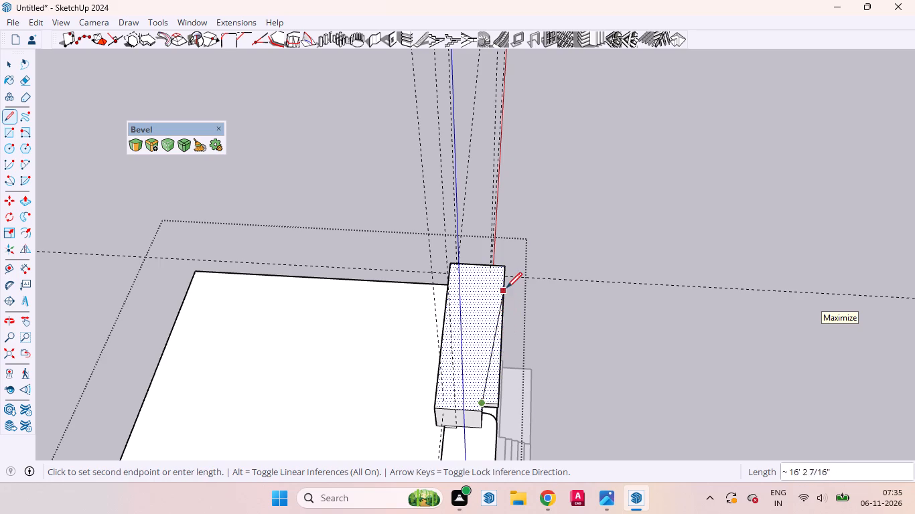
click(506, 270)
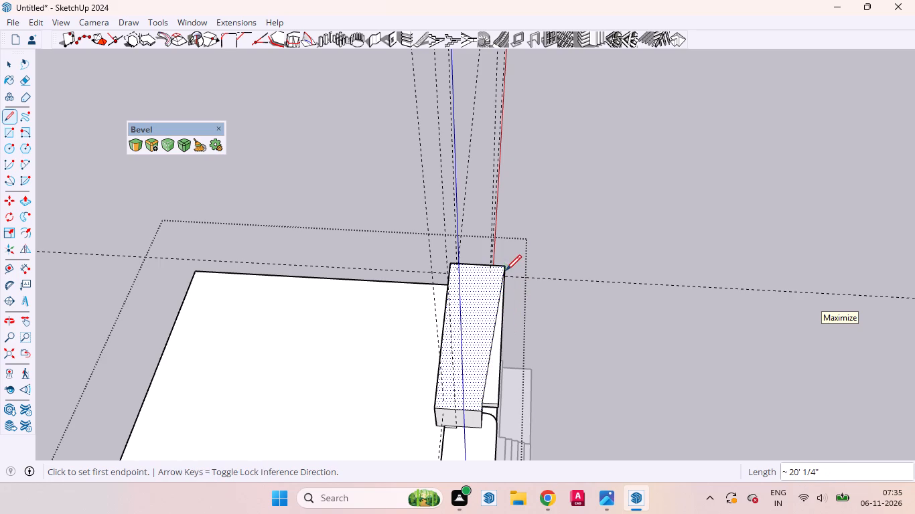
Push the triangular top face in front of the diagonal down 1' to cut the wedge off the beam.
key(space)
click(494, 377)
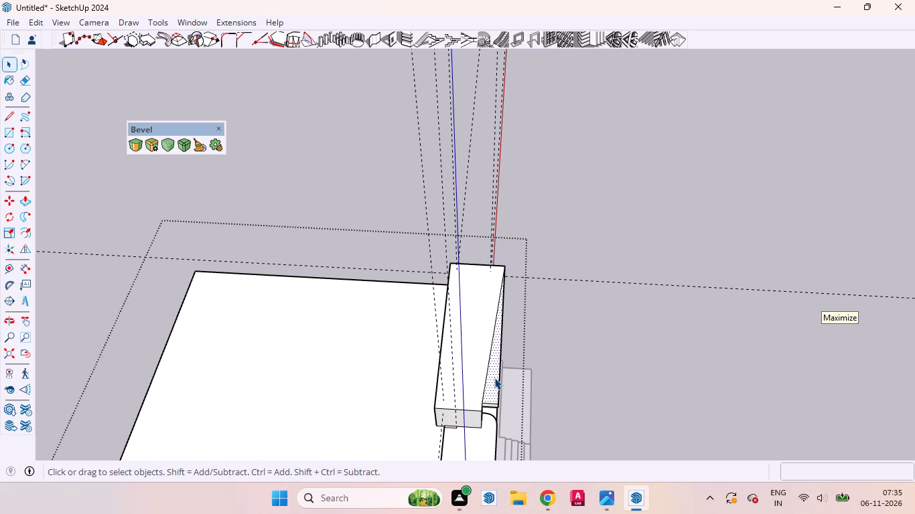
key(p)
drag(494, 377, 496, 383)
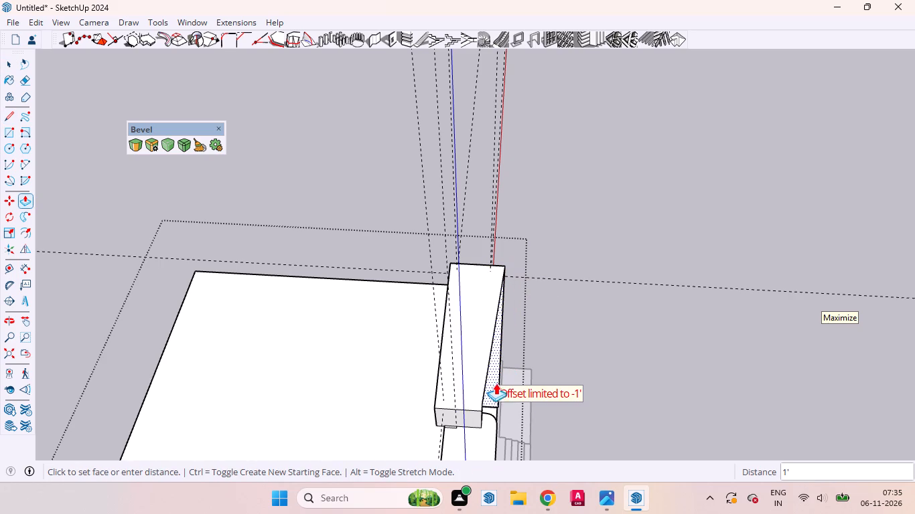
drag(496, 383, 499, 388)
scroll(520, 376, up, 5)
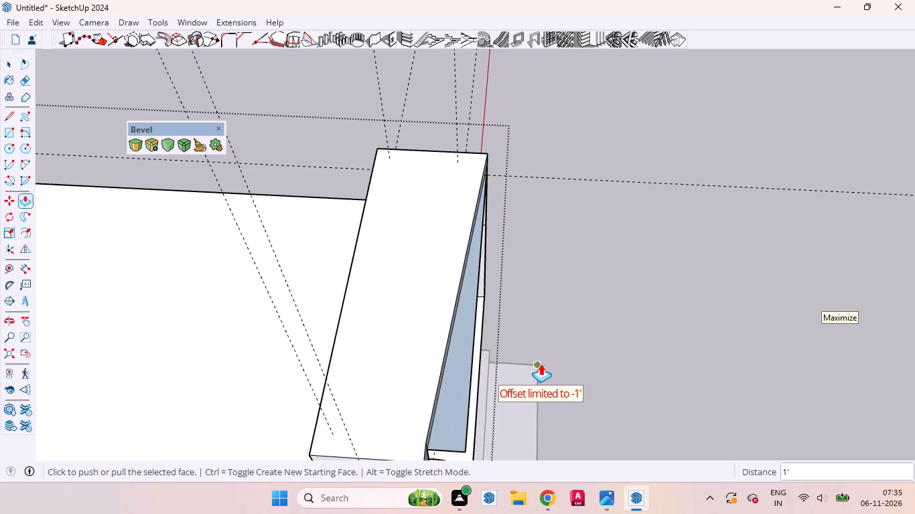
Erase the two leftover edges of the cut-off wedge in front of the beam's slanted face.
key(space)
click(474, 334)
right_click(474, 334)
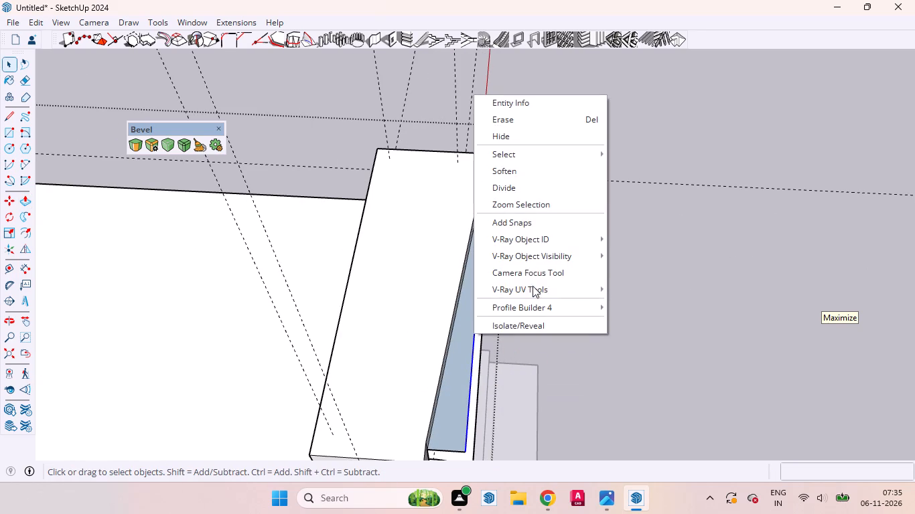
click(501, 122)
scroll(593, 248, down, 4)
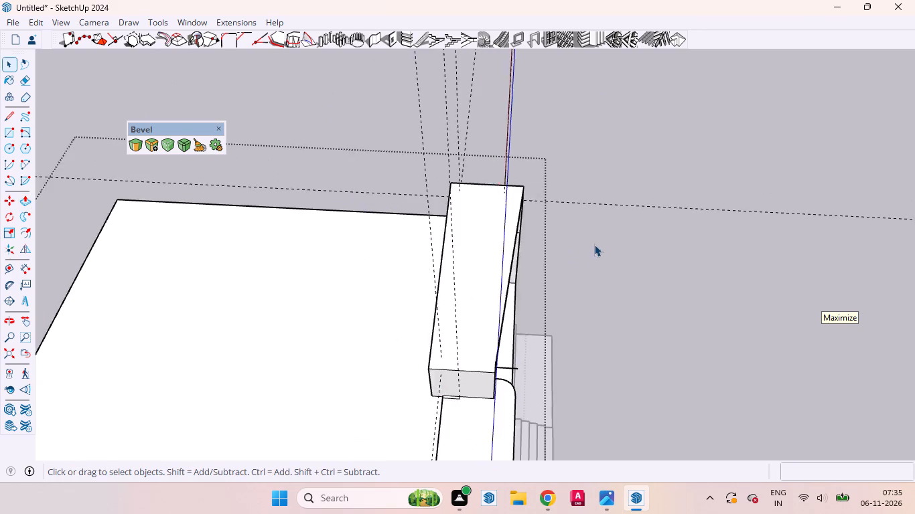
scroll(594, 244, down, 4)
middle_drag(607, 355, 506, 317)
scroll(496, 323, up, 4)
scroll(399, 323, up, 4)
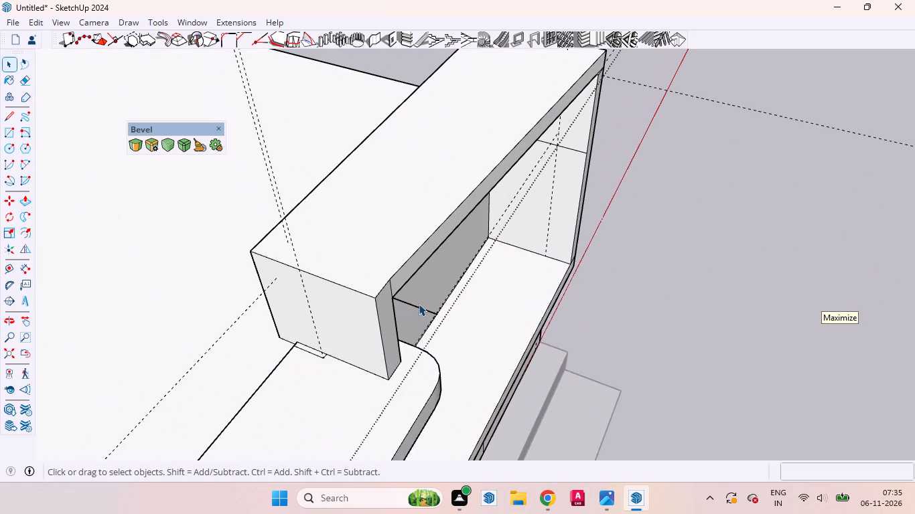
click(419, 307)
right_click(419, 307)
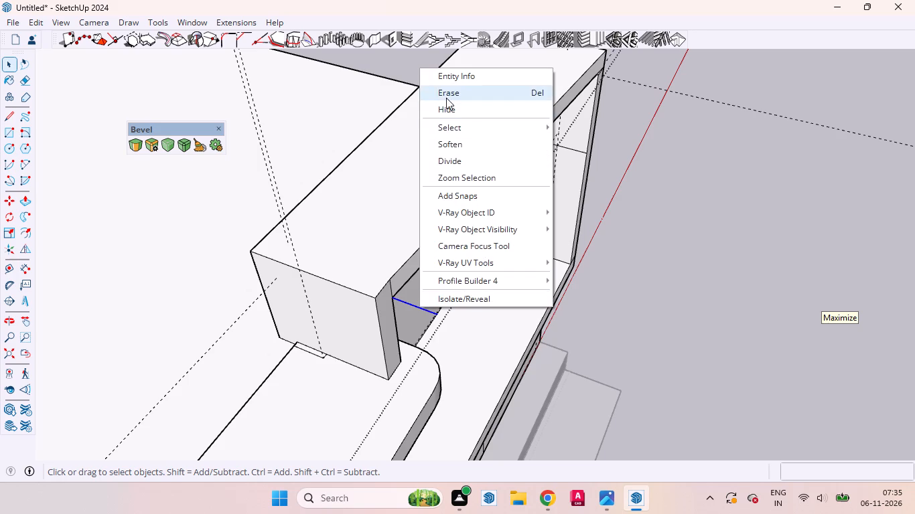
click(446, 98)
middle_drag(575, 338, 429, 286)
scroll(519, 355, down, 9)
middle_drag(522, 396, 497, 373)
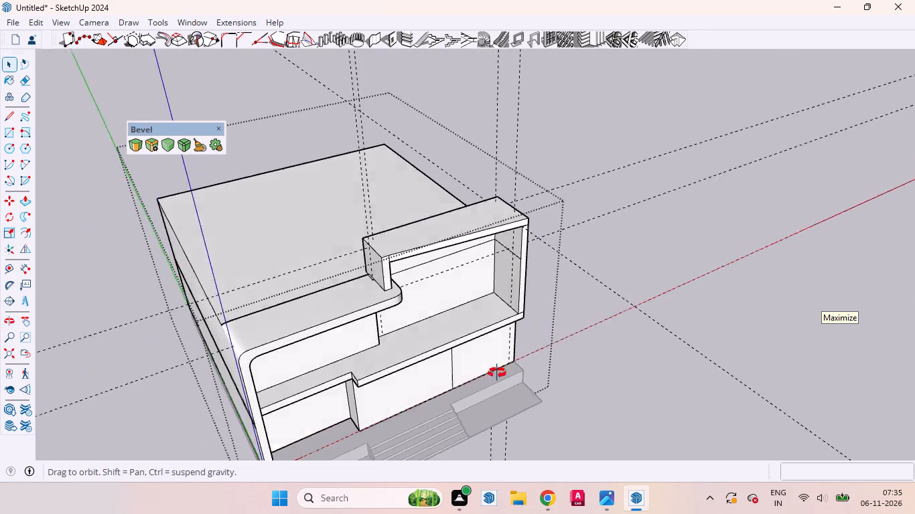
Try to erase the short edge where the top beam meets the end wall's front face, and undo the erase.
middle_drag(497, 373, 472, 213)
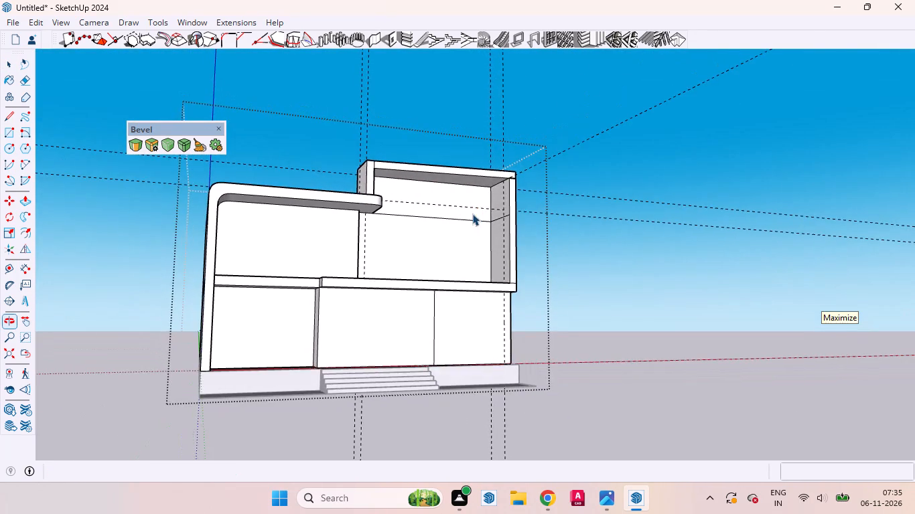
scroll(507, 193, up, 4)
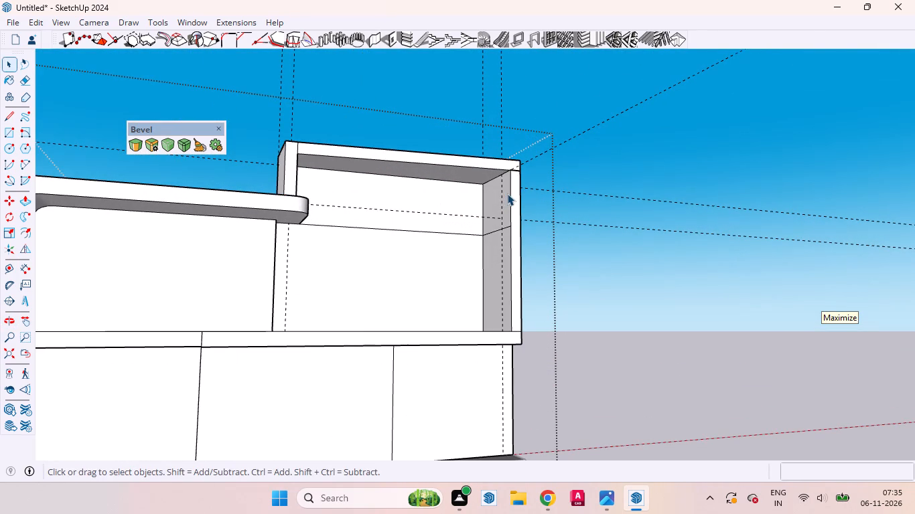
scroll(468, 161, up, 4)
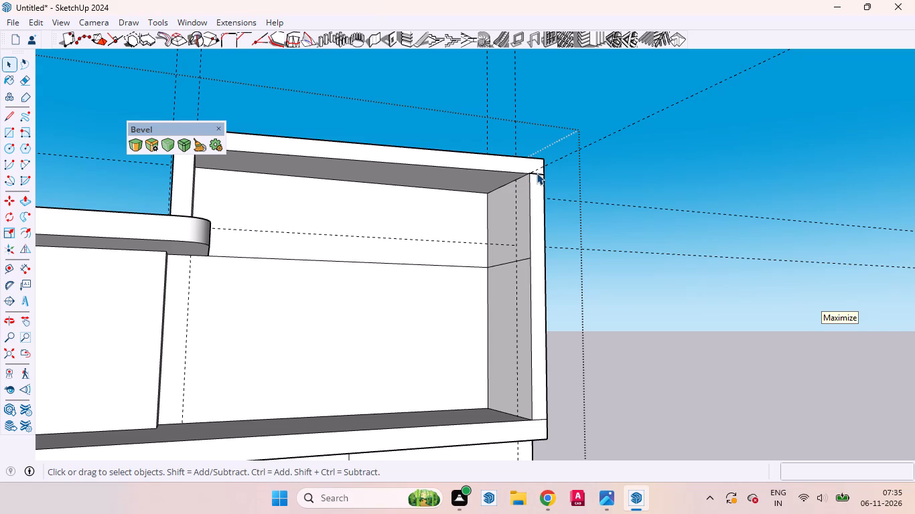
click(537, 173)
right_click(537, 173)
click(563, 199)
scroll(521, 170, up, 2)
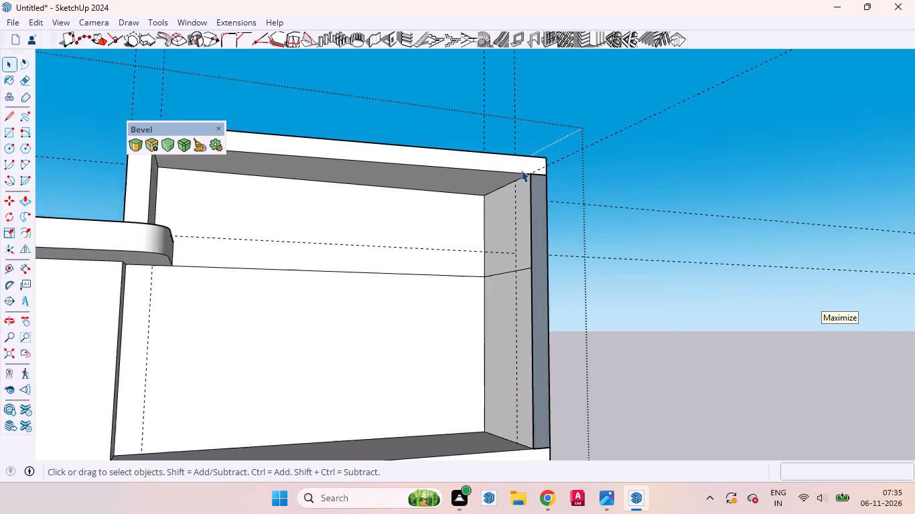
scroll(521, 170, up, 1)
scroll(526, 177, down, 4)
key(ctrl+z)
Push the triangular ledge face on top of the end wall's front down 5' 3".
scroll(541, 189, up, 3)
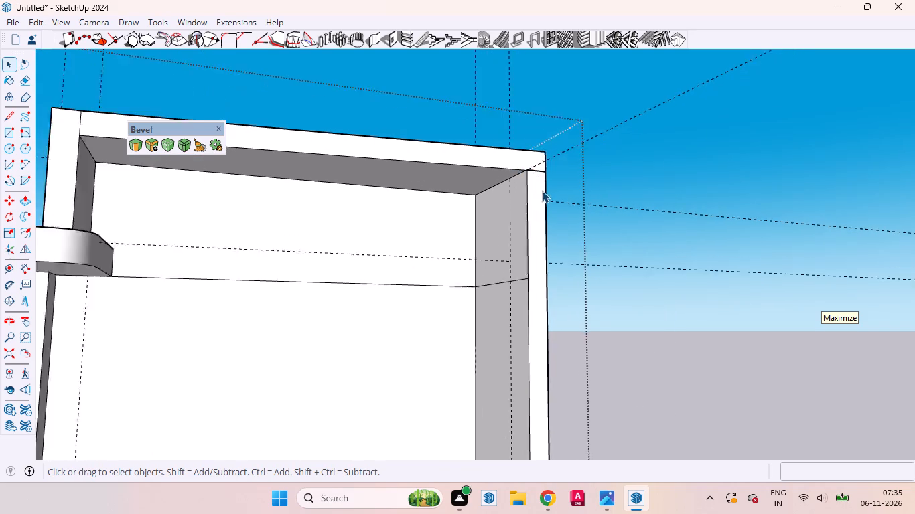
scroll(542, 191, up, 11)
middle_drag(543, 173, 571, 383)
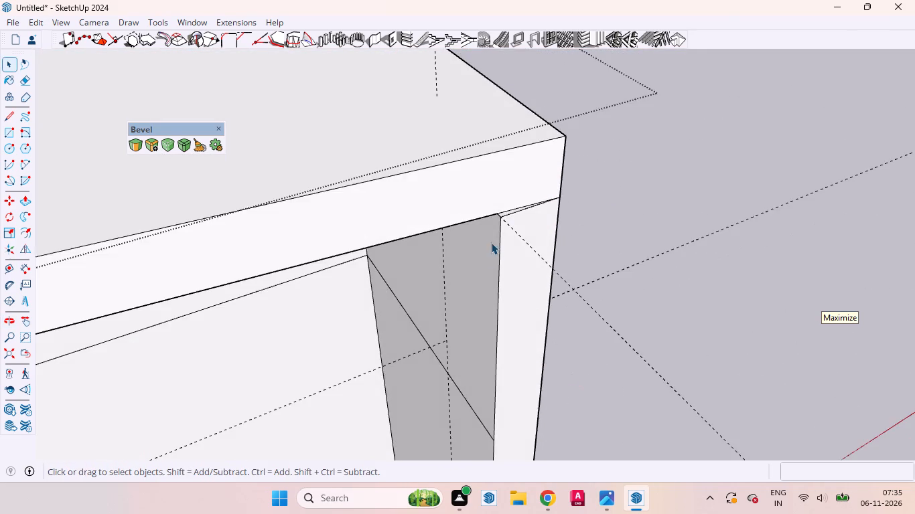
scroll(491, 242, up, 3)
scroll(495, 238, down, 2)
scroll(495, 238, up, 5)
middle_drag(522, 219, 592, 267)
scroll(592, 267, up, 1)
scroll(526, 215, down, 5)
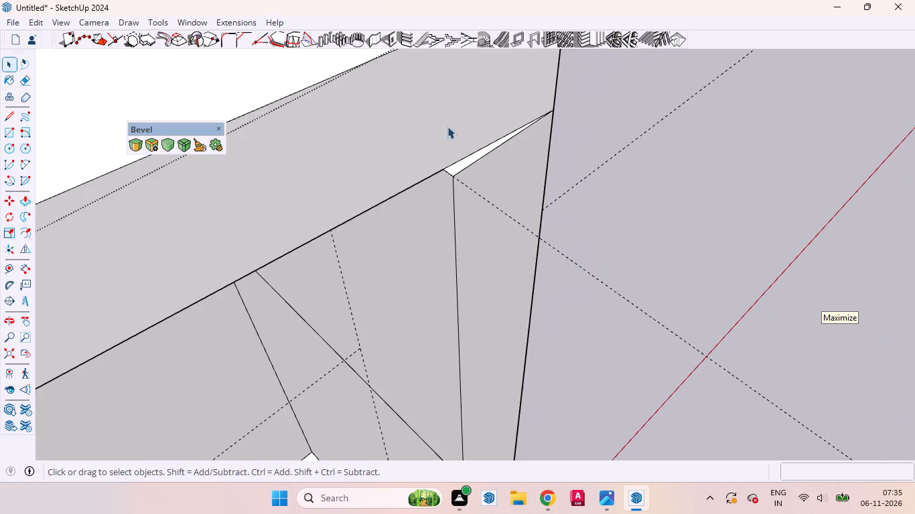
scroll(443, 131, up, 9)
click(472, 202)
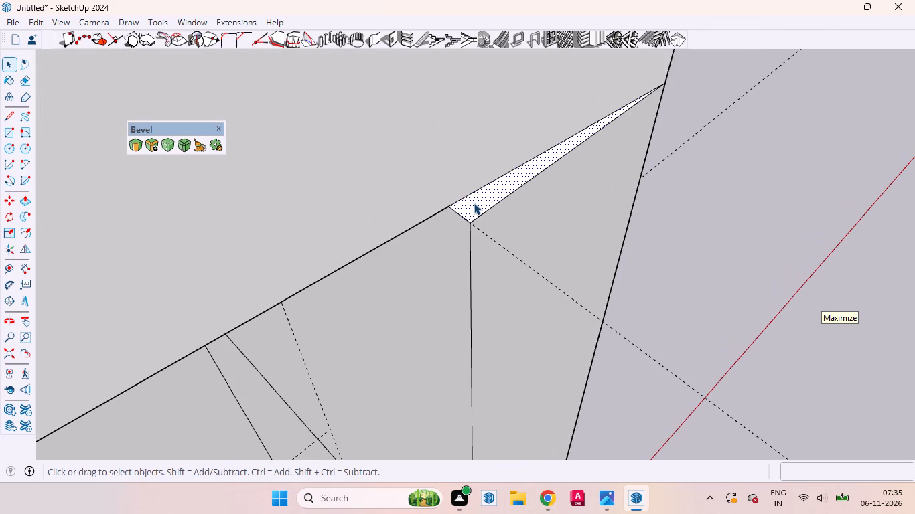
key(p)
click(474, 203)
scroll(480, 218, down, 6)
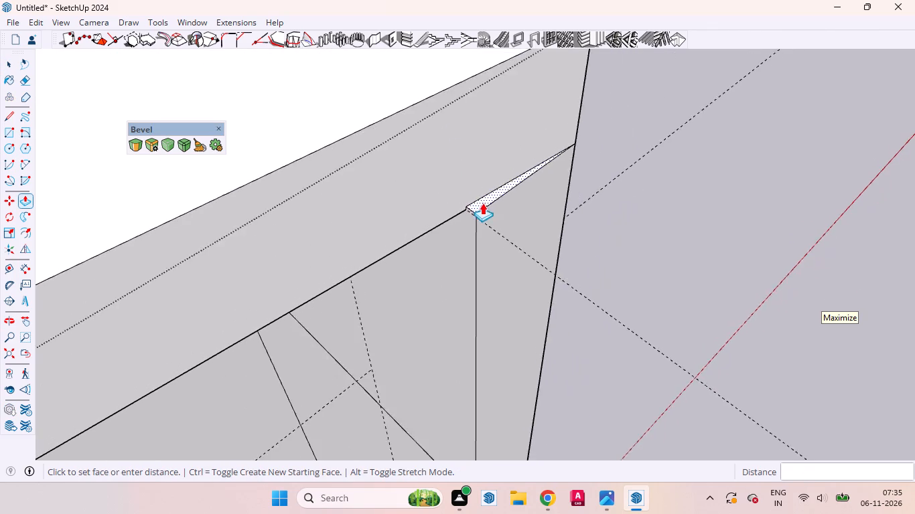
scroll(482, 203, down, 12)
scroll(483, 195, up, 1)
scroll(483, 195, down, 10)
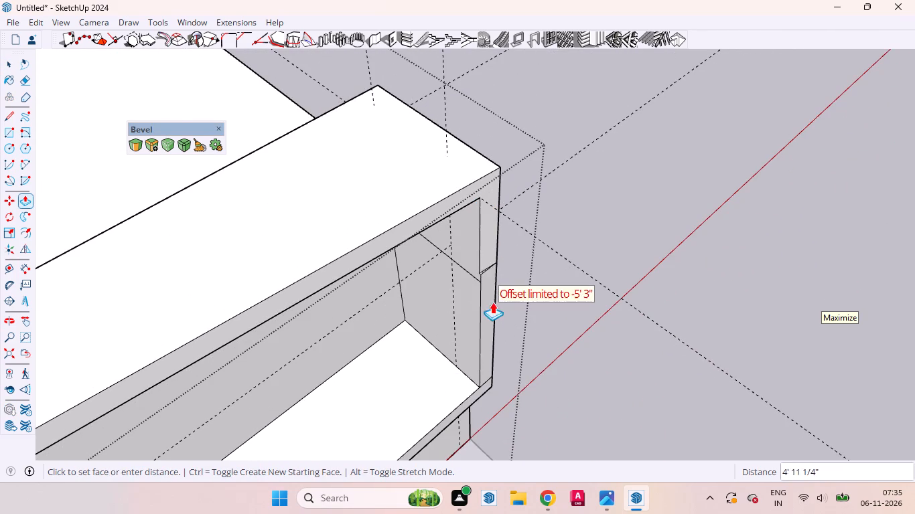
scroll(484, 278, up, 9)
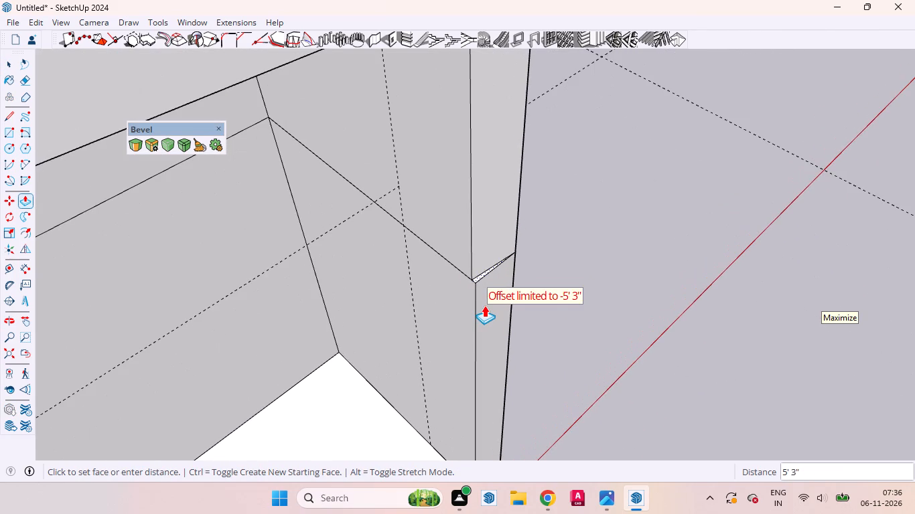
click(484, 305)
Push the remaining triangular ledge face on the end wall down 9' 7 1/8" to the floor slab.
scroll(484, 270, up, 8)
scroll(483, 276, down, 1)
scroll(483, 276, up, 1)
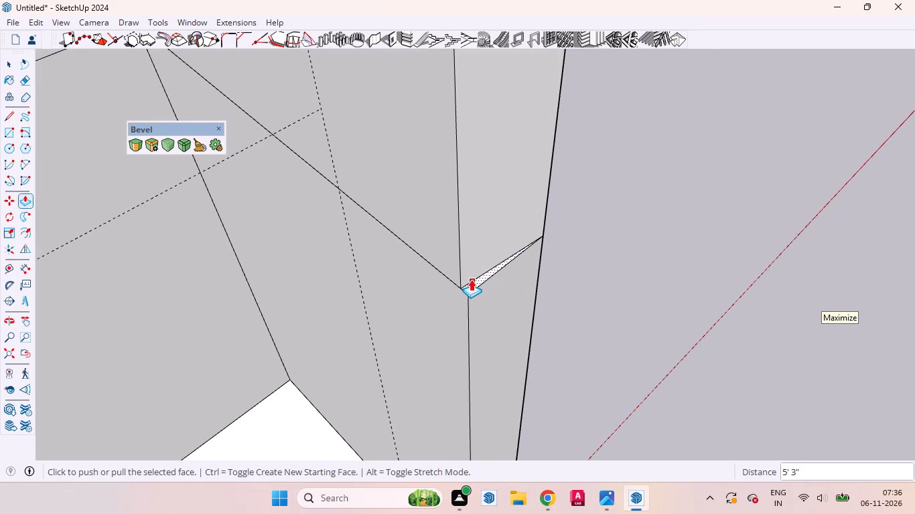
click(473, 282)
scroll(471, 303, down, 9)
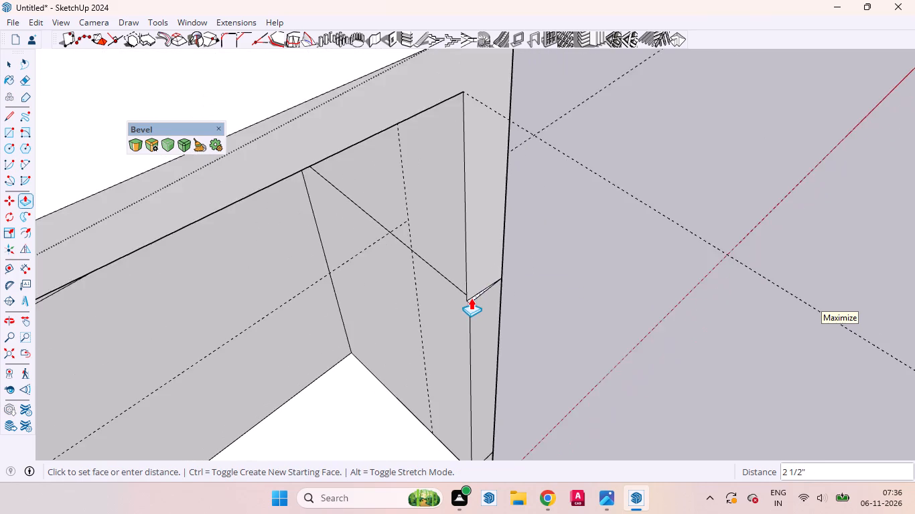
scroll(471, 298, up, 1)
scroll(471, 298, down, 8)
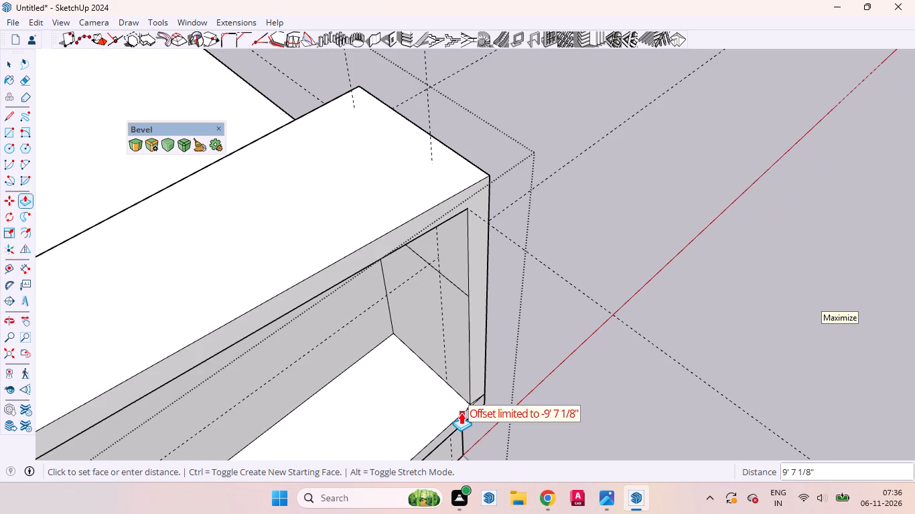
click(461, 412)
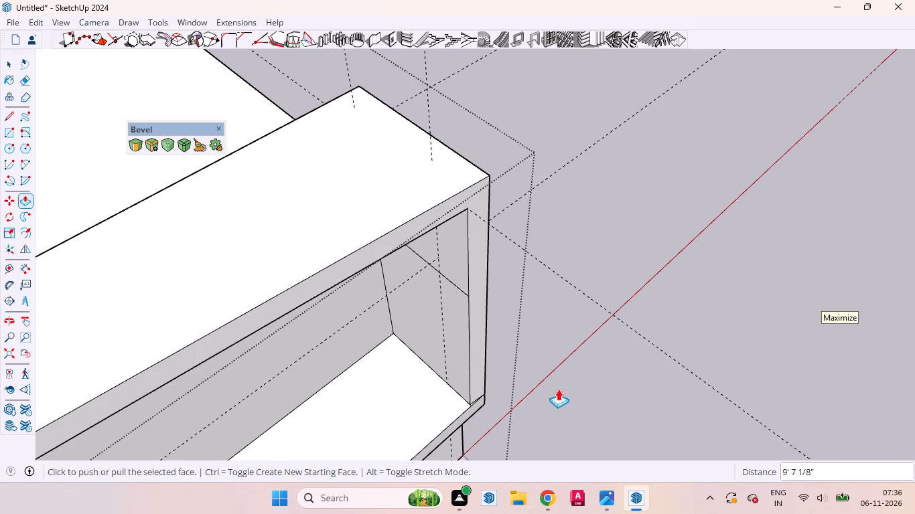
Erase the short edge between the floor slab's top face and the triangular sliver at the end wall's foot.
key(space)
click(561, 418)
scroll(549, 418, up, 5)
scroll(403, 407, up, 3)
scroll(382, 394, down, 1)
scroll(382, 392, up, 2)
click(376, 418)
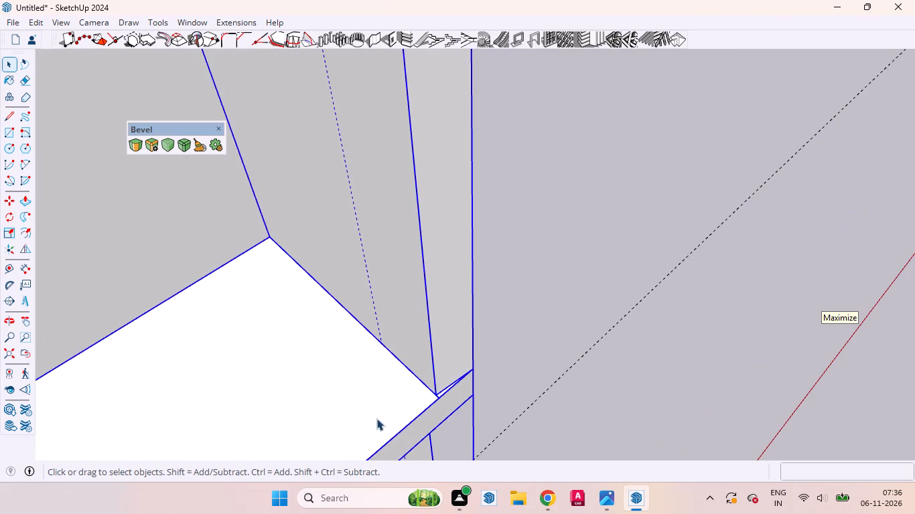
scroll(407, 429, up, 5)
double_click(360, 394)
scroll(466, 370, up, 9)
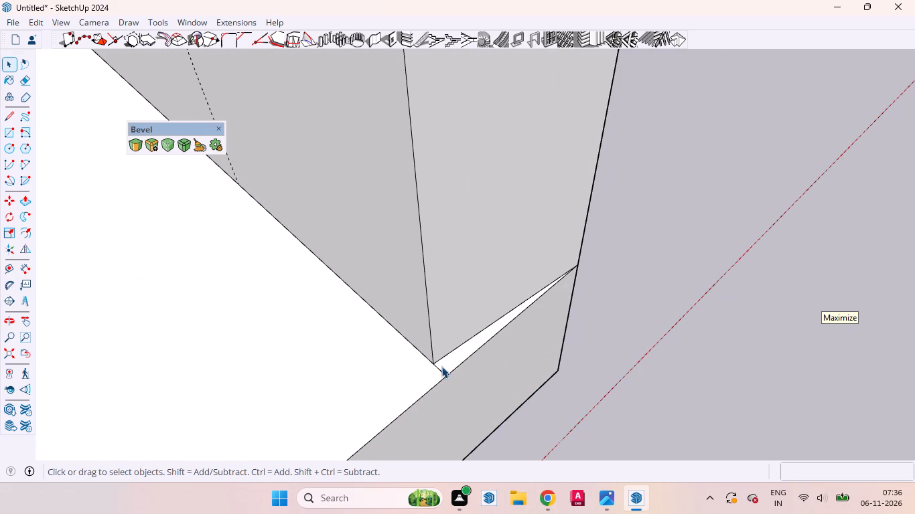
click(440, 369)
right_click(440, 369)
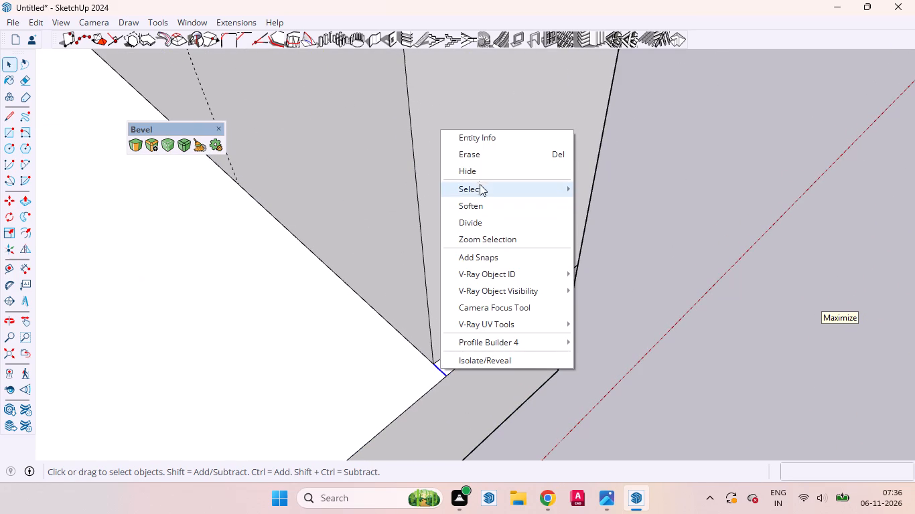
click(474, 148)
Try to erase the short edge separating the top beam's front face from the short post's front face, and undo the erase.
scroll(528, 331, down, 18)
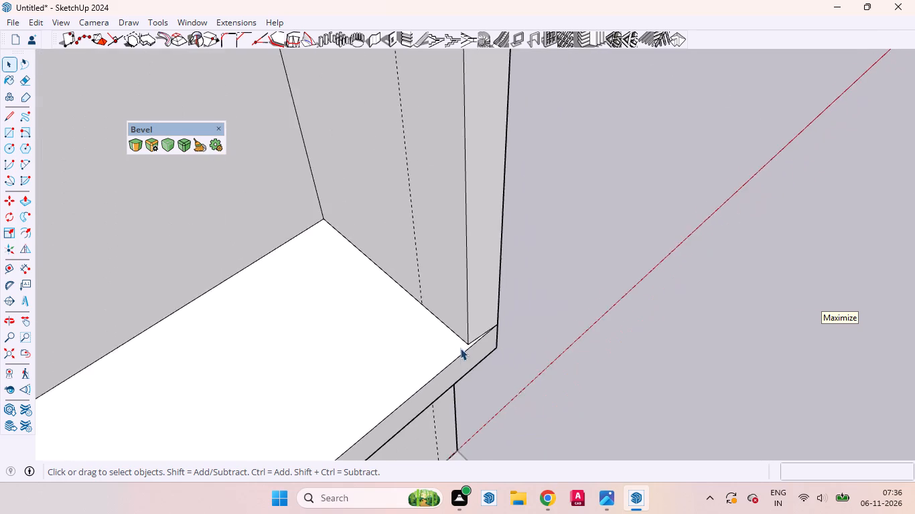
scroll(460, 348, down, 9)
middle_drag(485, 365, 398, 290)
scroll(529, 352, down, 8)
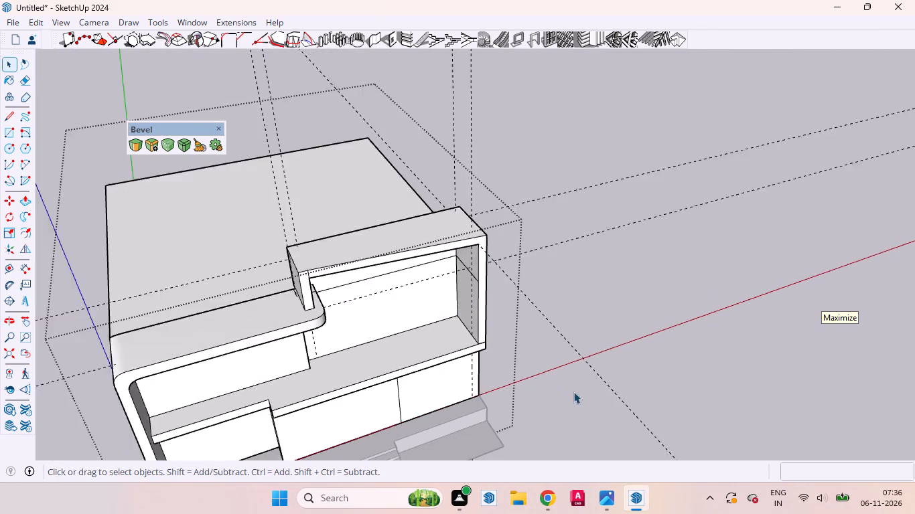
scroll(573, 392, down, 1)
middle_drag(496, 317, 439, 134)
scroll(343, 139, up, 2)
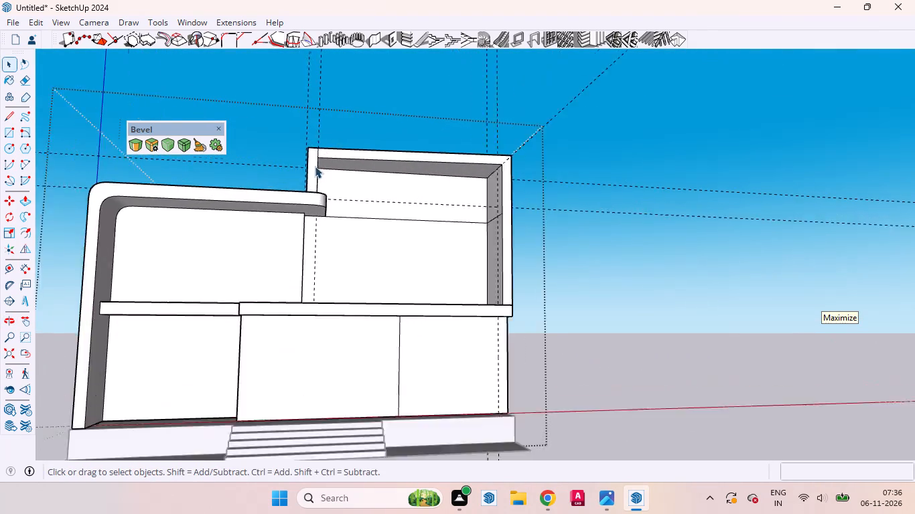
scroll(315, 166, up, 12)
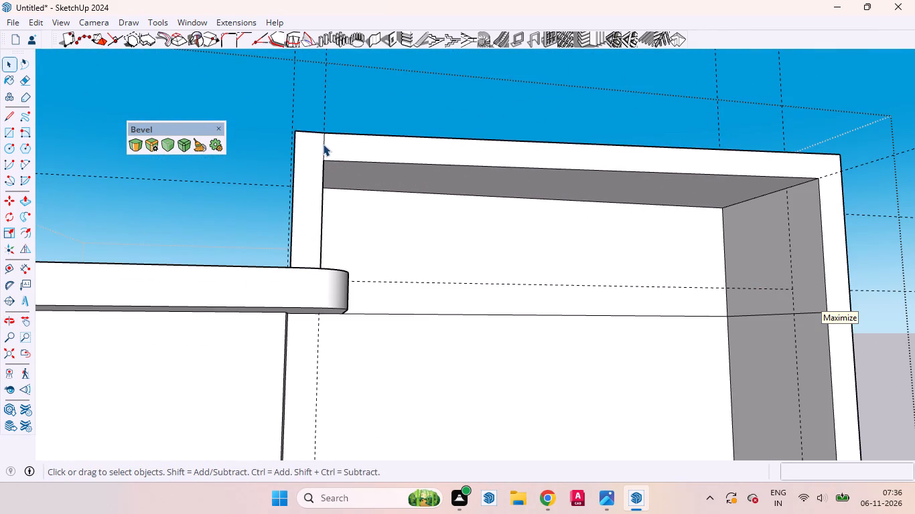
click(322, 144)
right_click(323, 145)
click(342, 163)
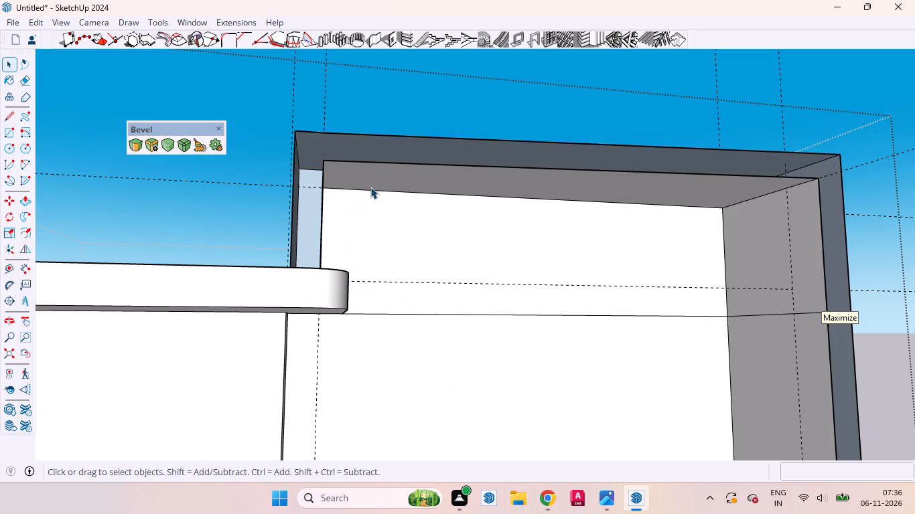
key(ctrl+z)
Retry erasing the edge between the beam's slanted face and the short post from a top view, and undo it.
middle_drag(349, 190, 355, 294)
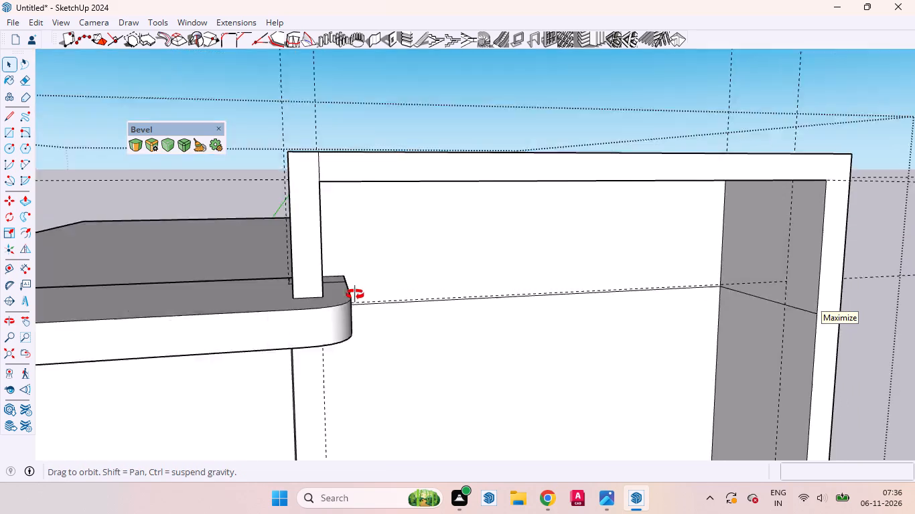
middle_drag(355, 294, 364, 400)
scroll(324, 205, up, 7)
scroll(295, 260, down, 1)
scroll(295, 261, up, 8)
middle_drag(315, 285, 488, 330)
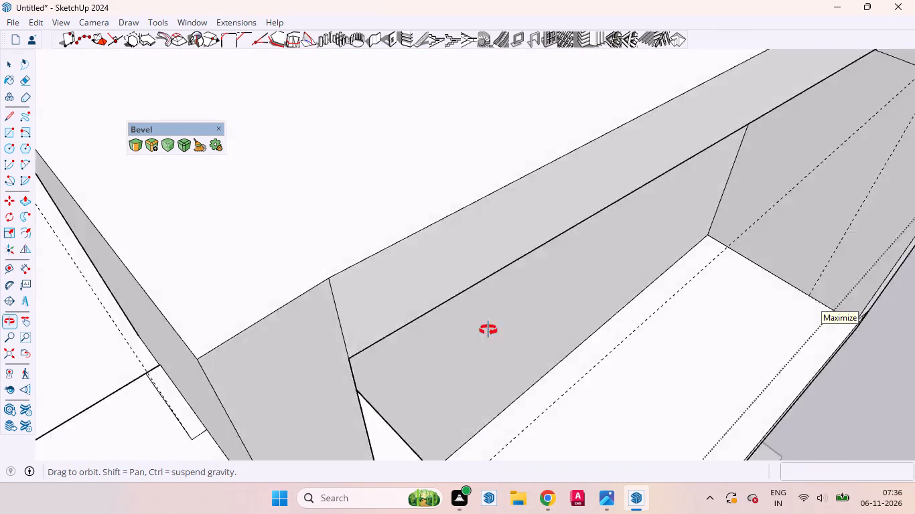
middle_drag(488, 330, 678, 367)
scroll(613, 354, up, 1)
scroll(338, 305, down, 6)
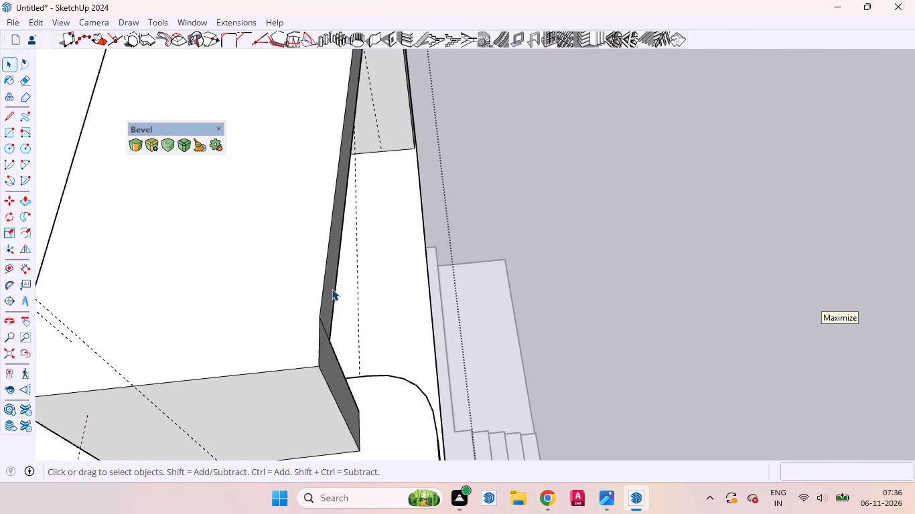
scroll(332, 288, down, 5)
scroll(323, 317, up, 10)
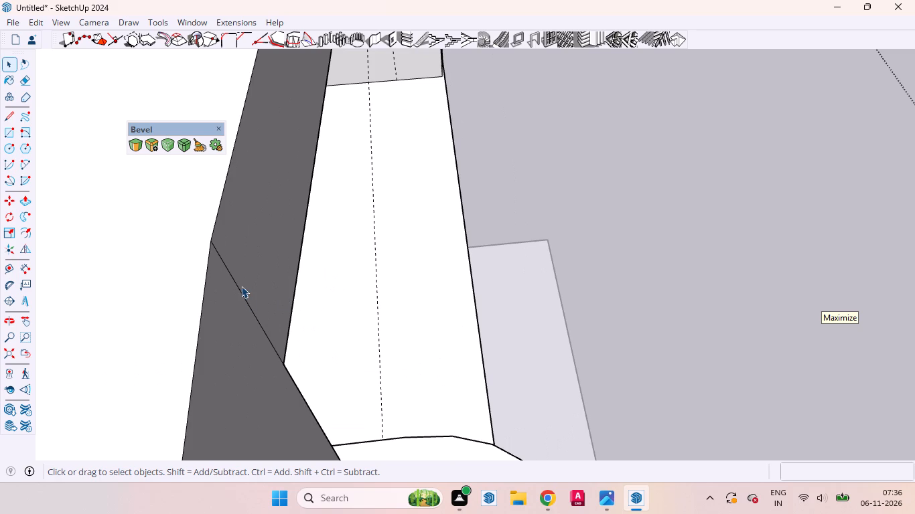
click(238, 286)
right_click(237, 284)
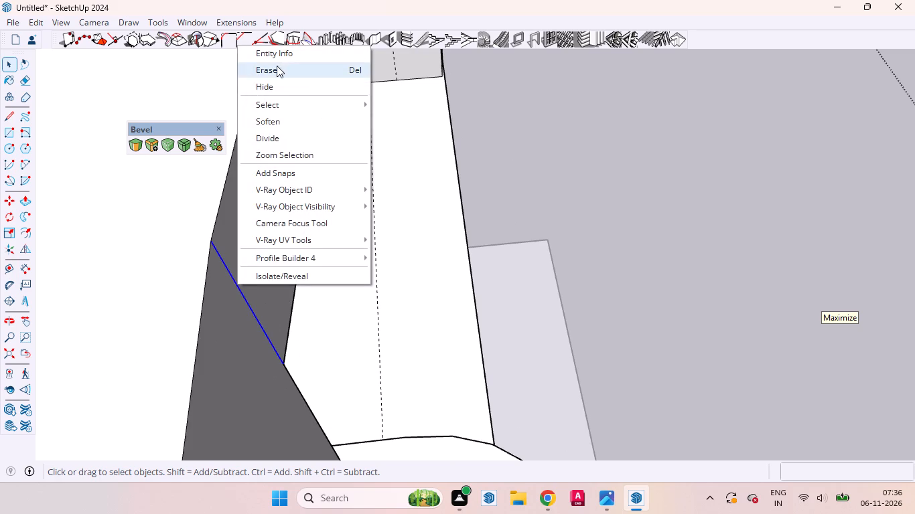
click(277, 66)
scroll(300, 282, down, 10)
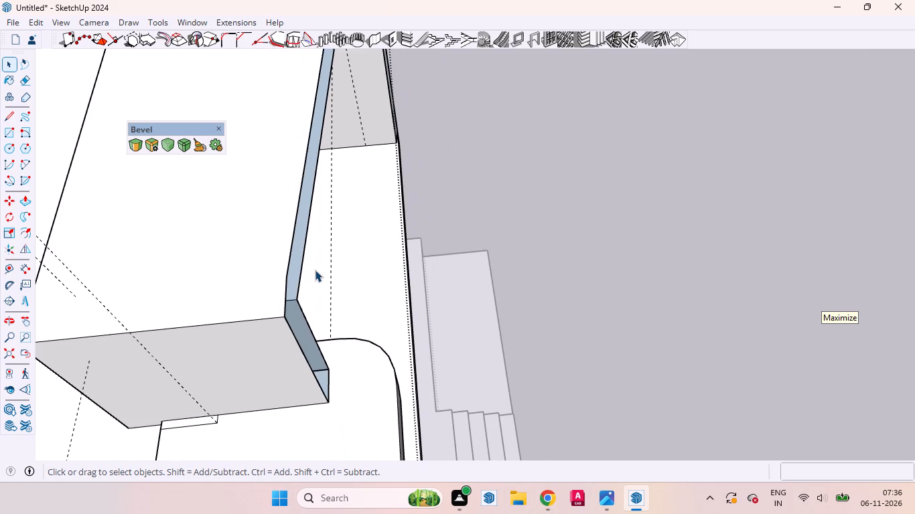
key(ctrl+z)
Select the inner and outer corner edges where the short post meets the top beam of the upper frame.
middle_drag(386, 308, 224, 276)
scroll(327, 320, down, 9)
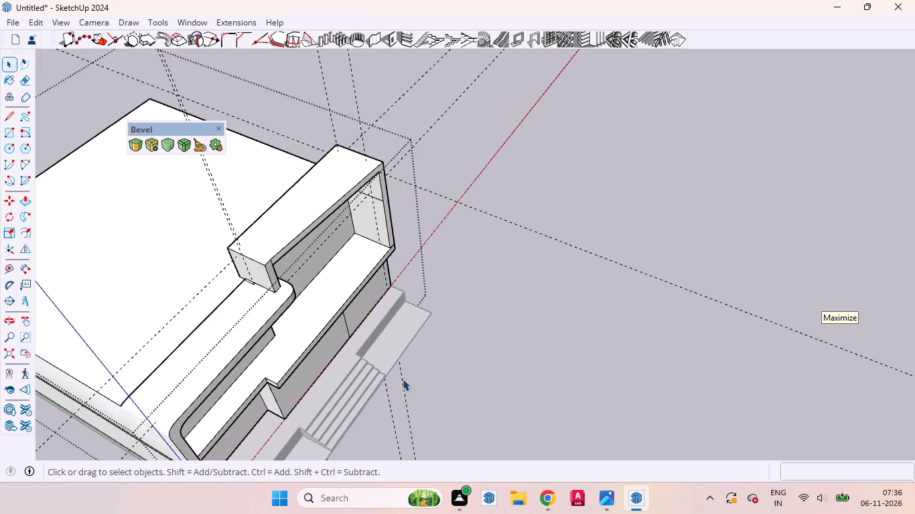
scroll(403, 379, down, 2)
middle_drag(421, 396, 78, 157)
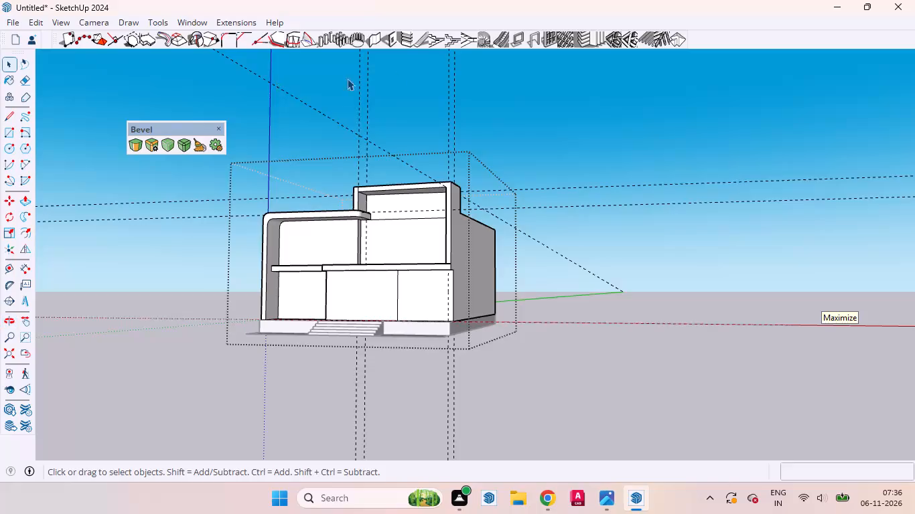
scroll(485, 102, up, 14)
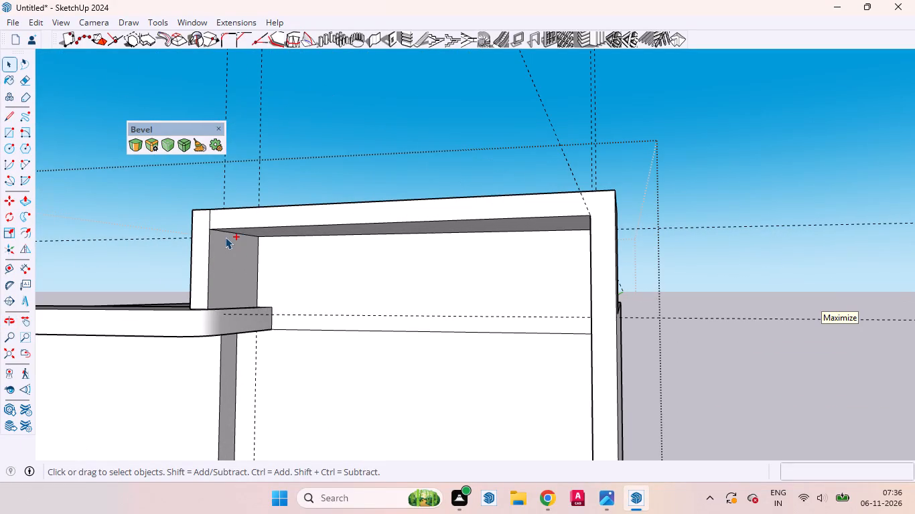
ctrl+click(225, 232)
ctrl+middle_drag(281, 266, 648, 357)
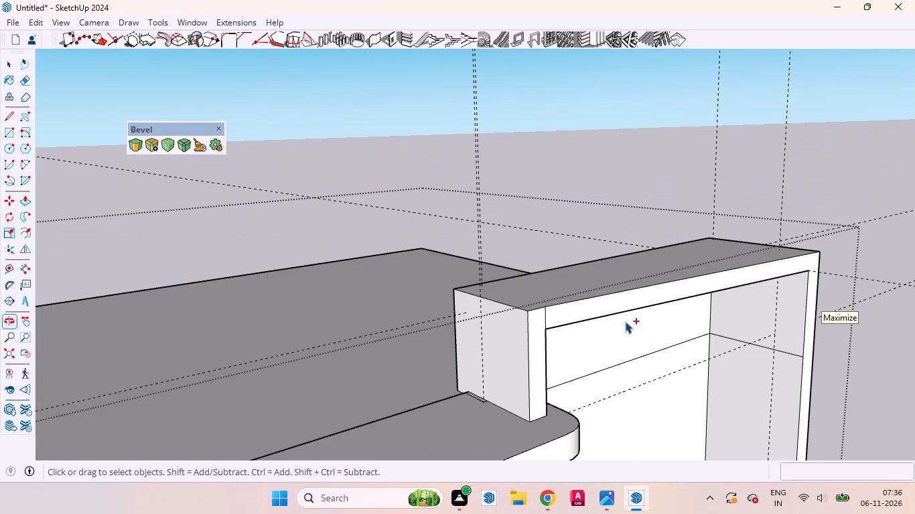
ctrl+click(509, 306)
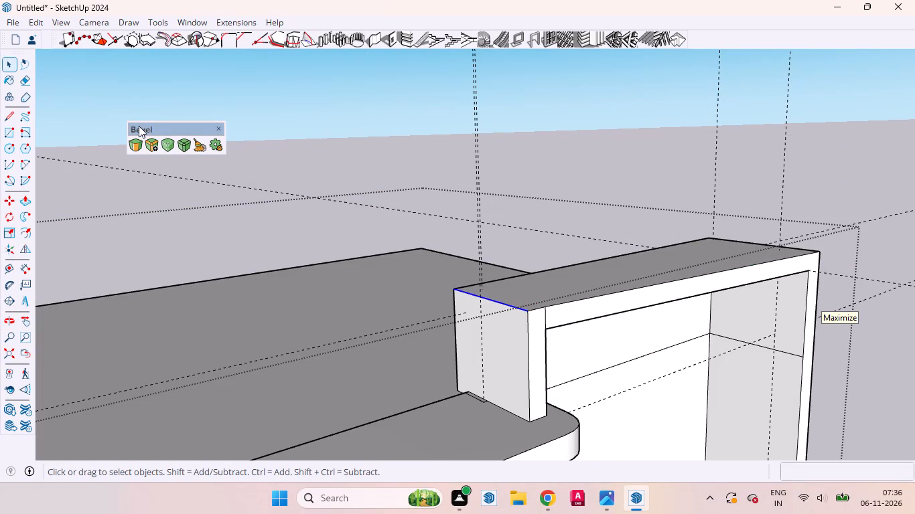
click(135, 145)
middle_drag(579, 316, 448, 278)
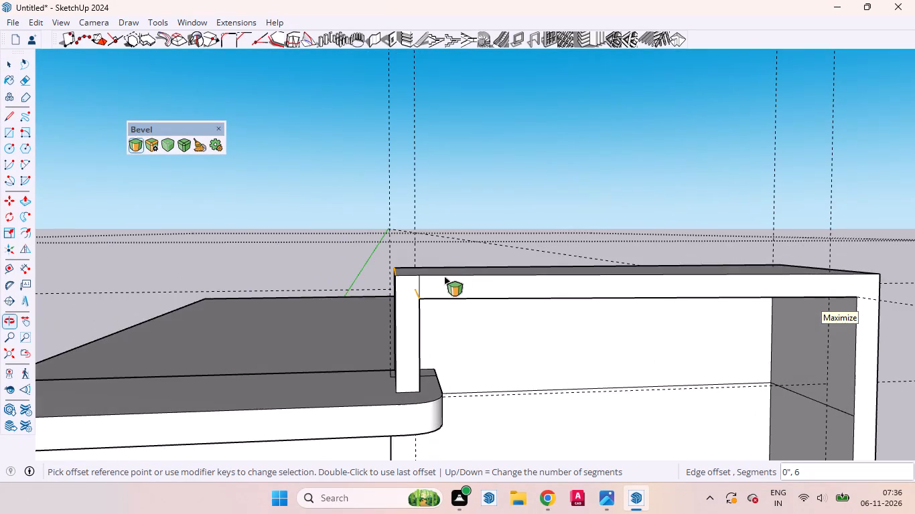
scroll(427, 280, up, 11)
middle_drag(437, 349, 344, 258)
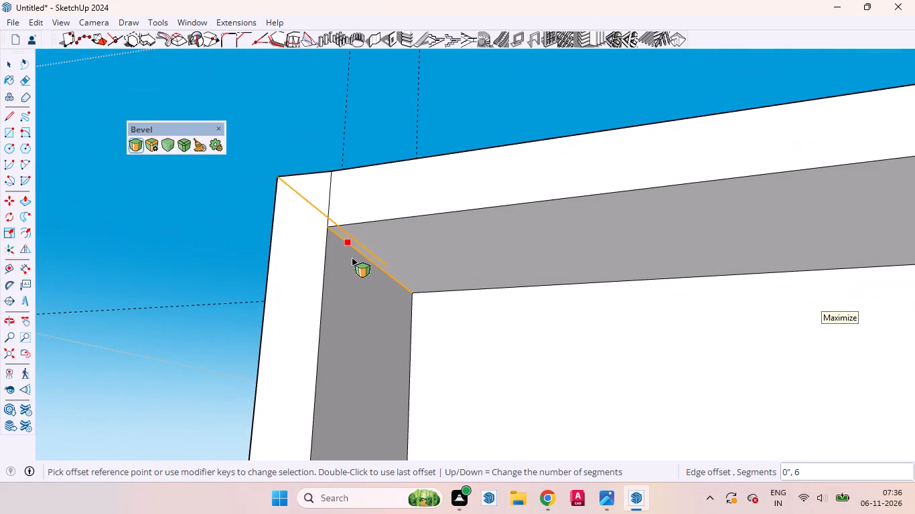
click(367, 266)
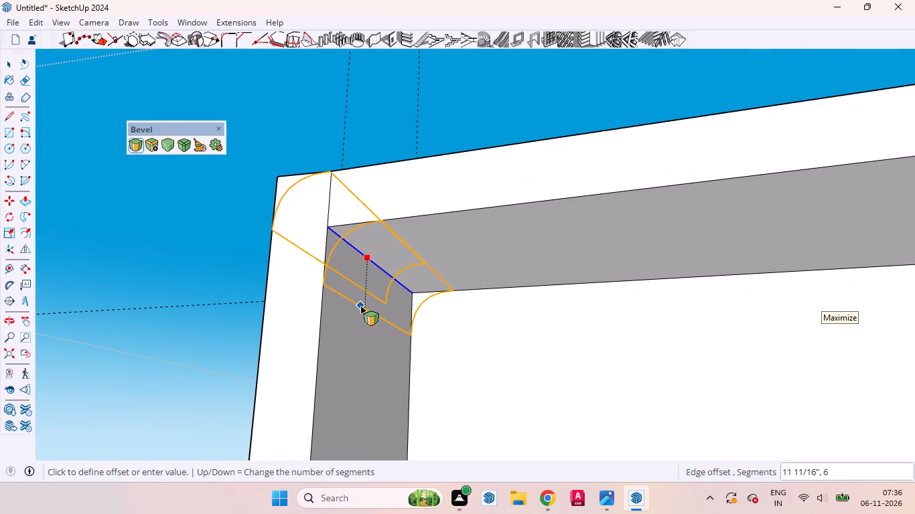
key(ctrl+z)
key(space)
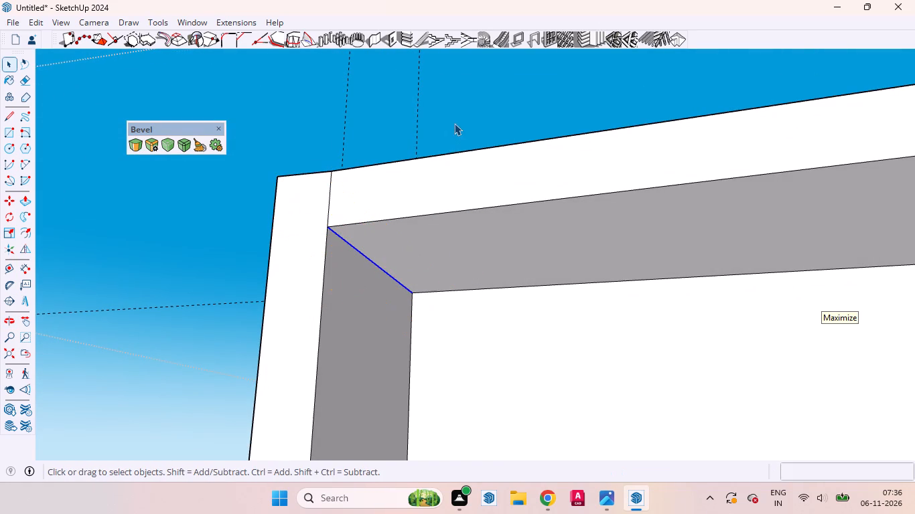
Add the end wall's inner and outer edges at the beam and floor slab to the selection, and bevel all corners about 2' 5" with 6 segments.
scroll(459, 313, down, 12)
middle_drag(448, 365, 614, 447)
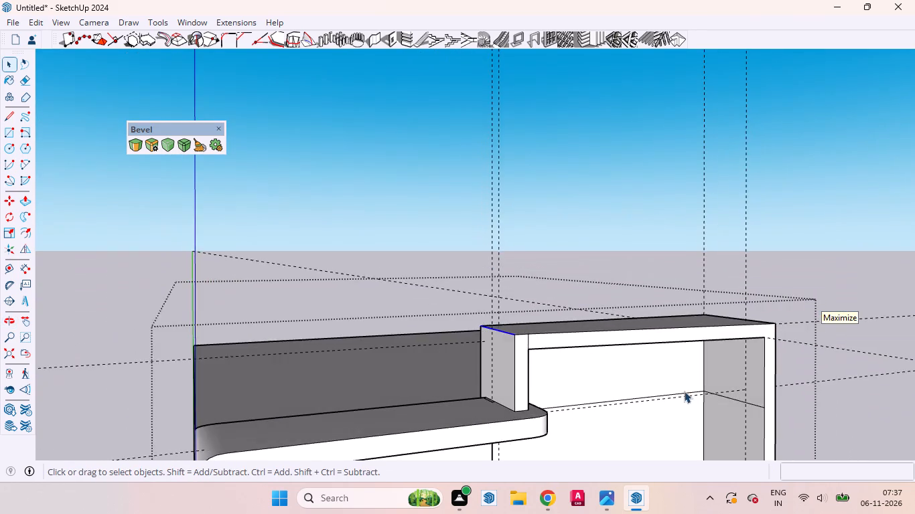
scroll(702, 381, down, 5)
scroll(750, 369, up, 19)
ctrl+middle_drag(693, 358, 694, 331)
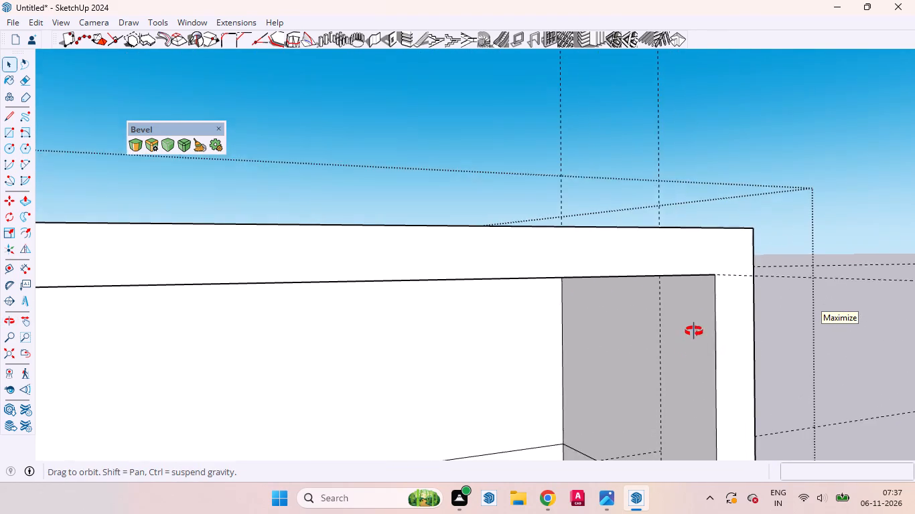
ctrl+middle_drag(694, 331, 695, 234)
ctrl+scroll(685, 246, up, 5)
ctrl+click(691, 252)
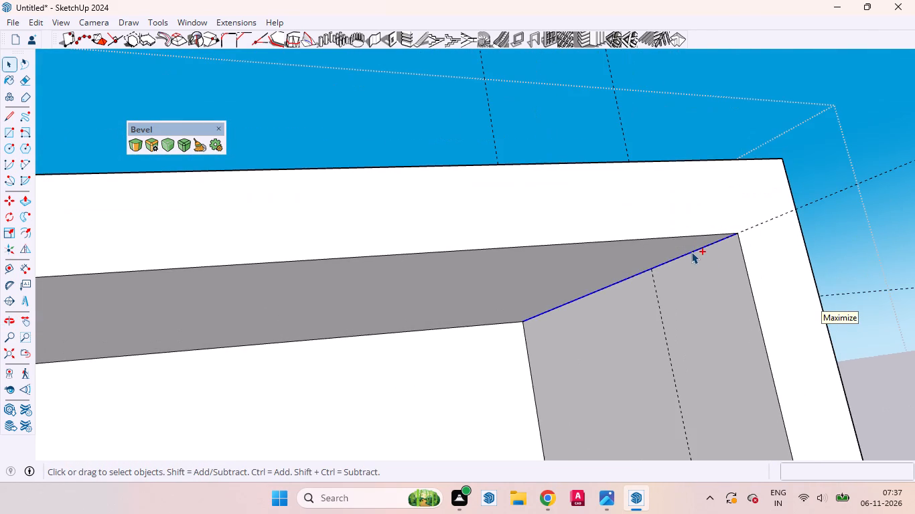
ctrl+middle_drag(785, 197, 374, 343)
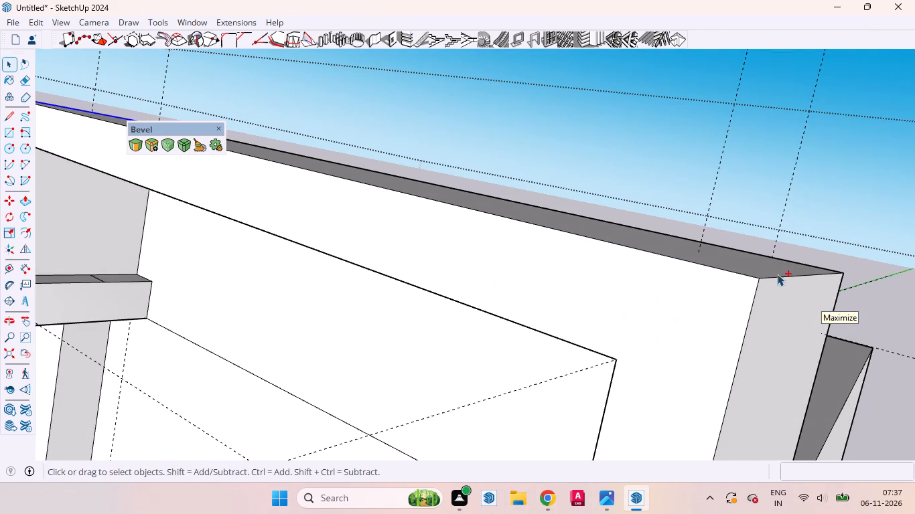
ctrl+click(779, 278)
ctrl+scroll(630, 305, down, 9)
ctrl+scroll(751, 195, up, 1)
ctrl+scroll(752, 195, down, 6)
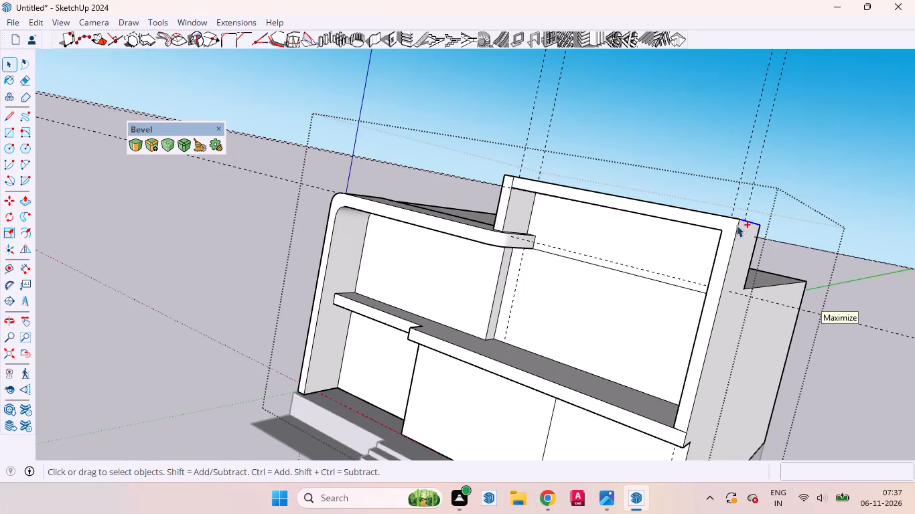
ctrl+middle_drag(626, 343, 819, 375)
ctrl+scroll(780, 383, up, 5)
ctrl+scroll(737, 397, down, 2)
ctrl+scroll(739, 397, up, 1)
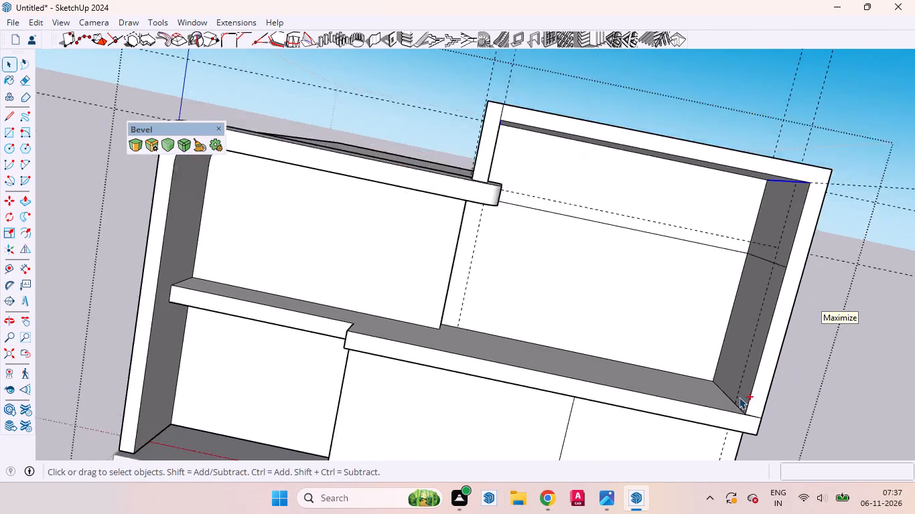
ctrl+scroll(739, 397, up, 2)
ctrl+click(730, 404)
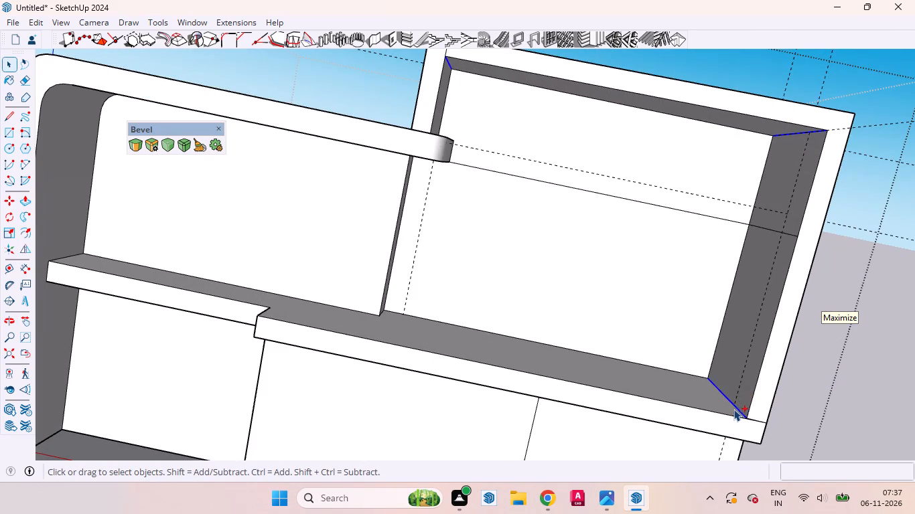
ctrl+middle_drag(711, 410, 612, 344)
ctrl+scroll(594, 301, down, 8)
ctrl+scroll(699, 409, up, 4)
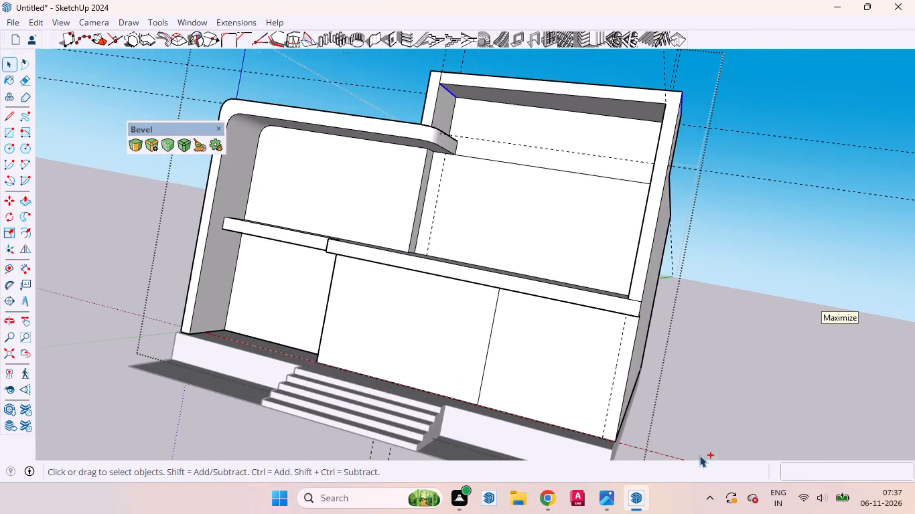
ctrl+scroll(646, 329, up, 8)
ctrl+middle_drag(616, 312, 462, 277)
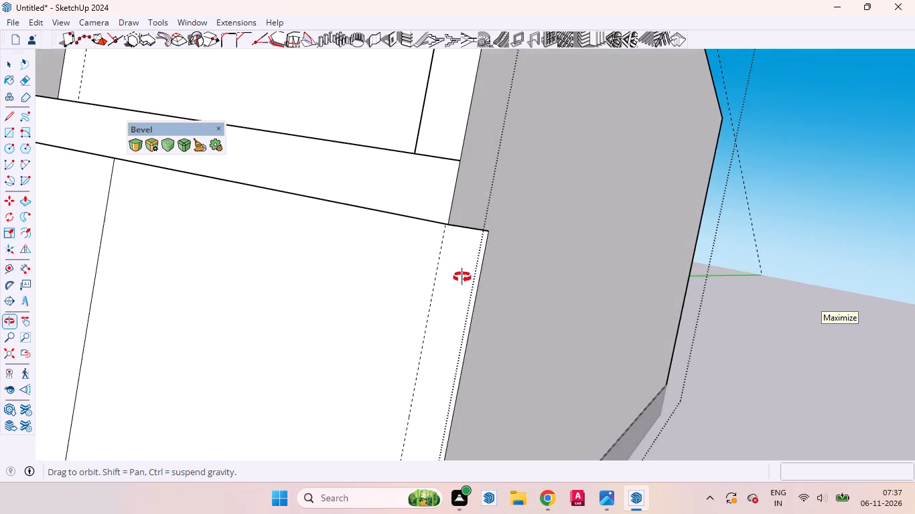
ctrl+middle_drag(462, 277, 462, 276)
ctrl+scroll(482, 244, up, 4)
ctrl+click(458, 218)
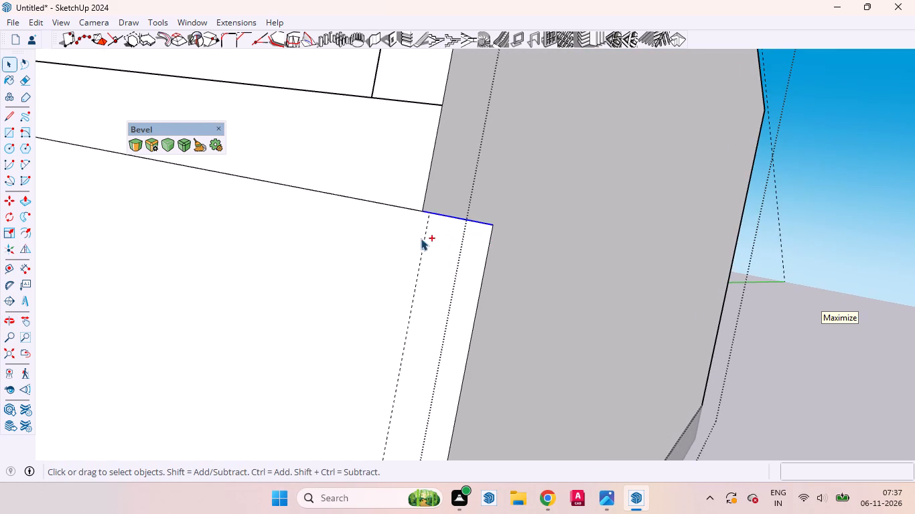
ctrl+middle_drag(468, 272, 886, 466)
ctrl+scroll(707, 420, down, 13)
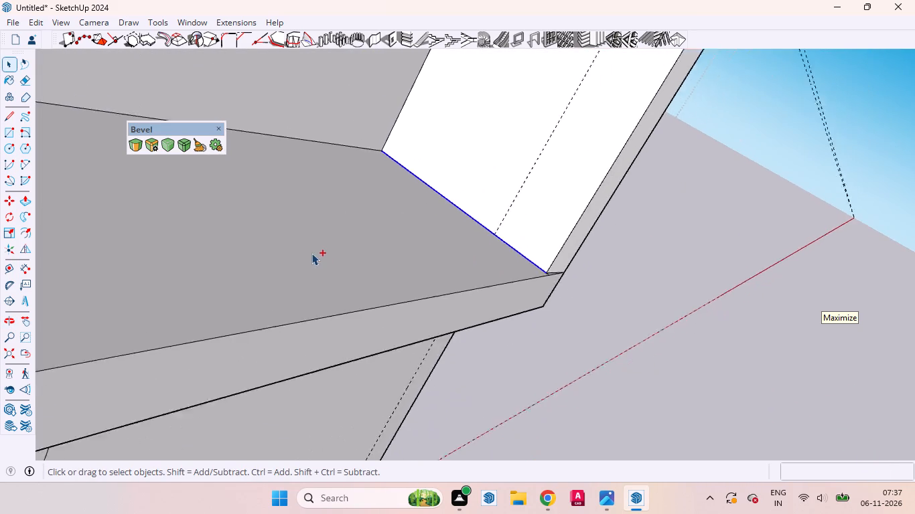
ctrl+scroll(311, 253, down, 12)
ctrl+middle_drag(543, 356, 437, 306)
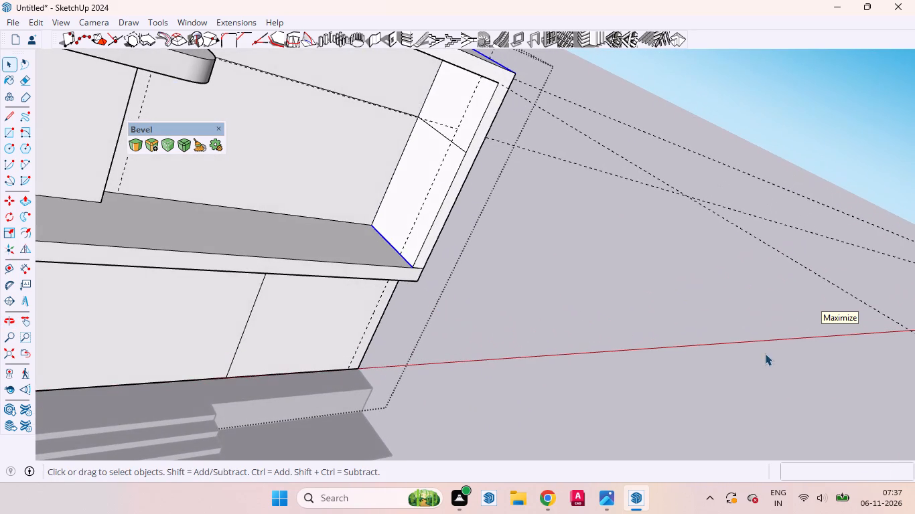
scroll(423, 340, down, 7)
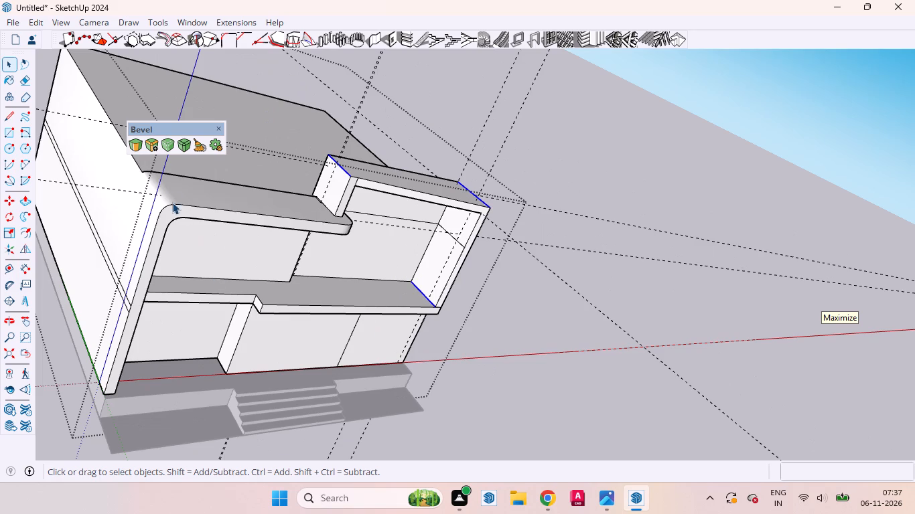
click(136, 143)
scroll(420, 281, up, 5)
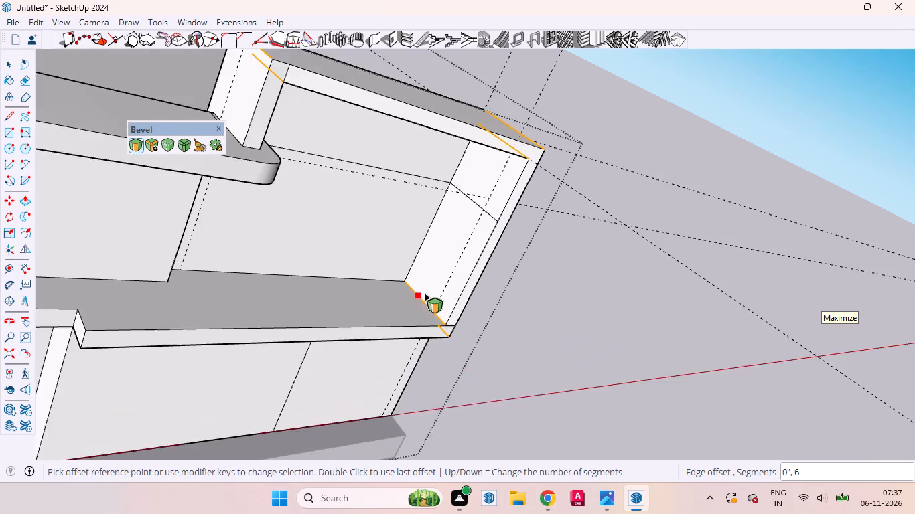
scroll(424, 293, up, 4)
click(425, 300)
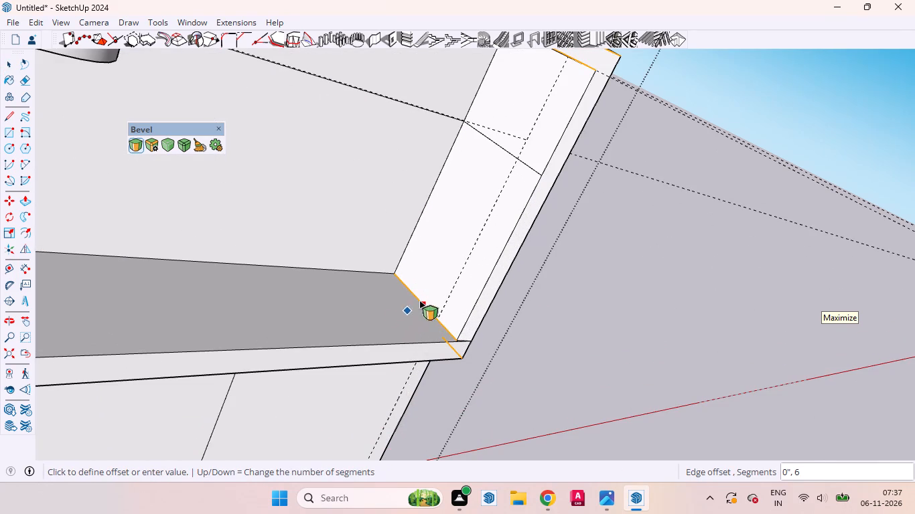
click(446, 272)
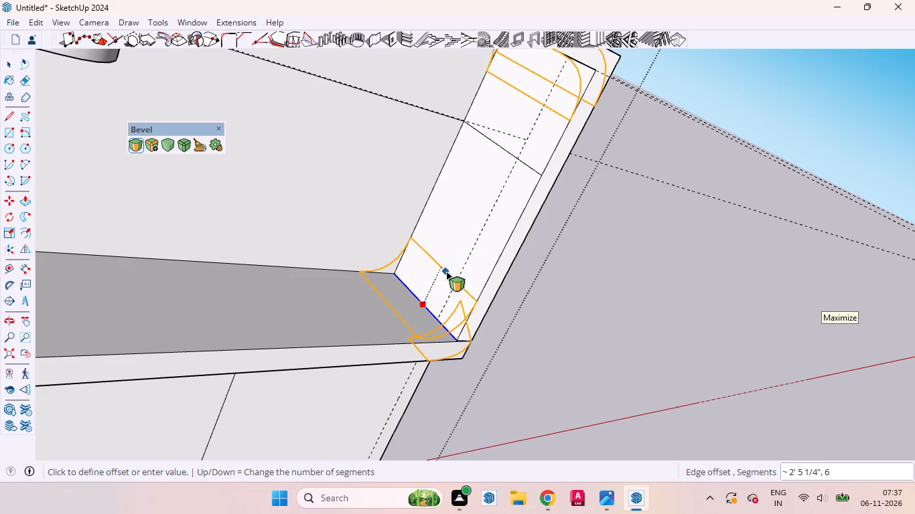
key(space)
Examine the upper frame's rounded corners, especially the lower one where the end wall meets the floor slab.
scroll(535, 339, down, 8)
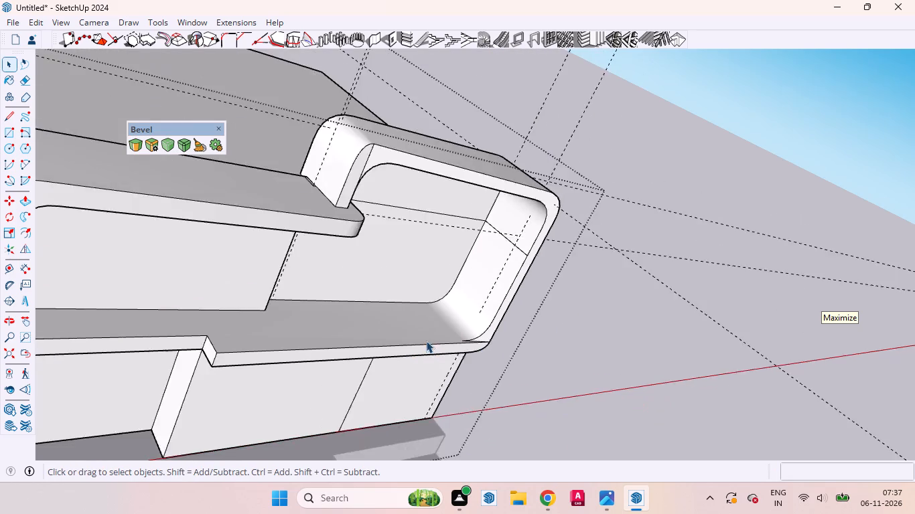
scroll(426, 341, down, 3)
scroll(425, 341, up, 1)
scroll(425, 341, down, 1)
middle_drag(468, 365, 279, 242)
scroll(381, 222, up, 4)
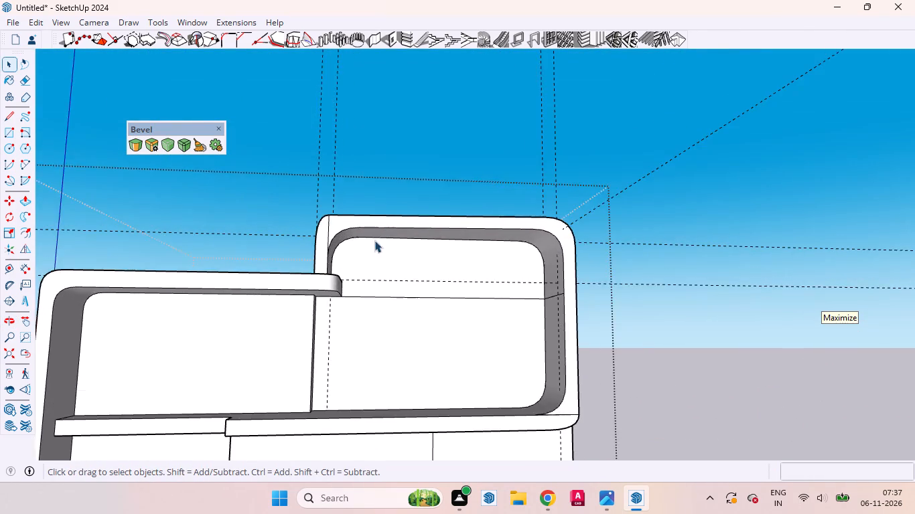
scroll(372, 242, up, 2)
scroll(312, 268, down, 5)
scroll(502, 317, up, 4)
scroll(494, 351, down, 4)
scroll(529, 445, up, 4)
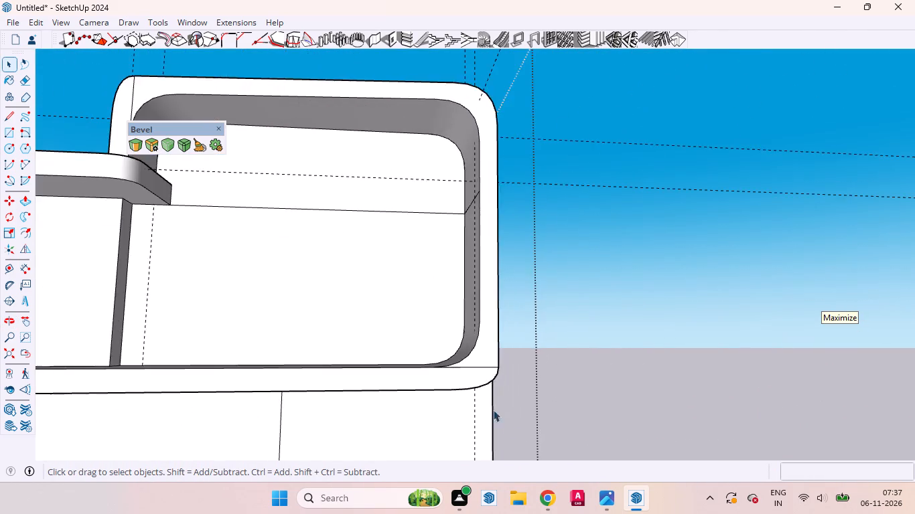
scroll(493, 410, up, 9)
middle_drag(494, 413, 555, 513)
scroll(543, 431, up, 4)
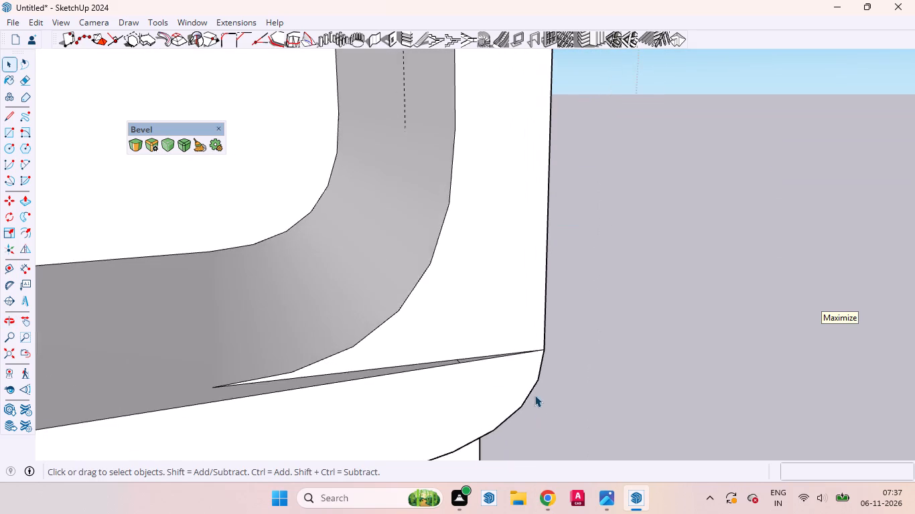
scroll(440, 402, down, 20)
scroll(440, 402, down, 8)
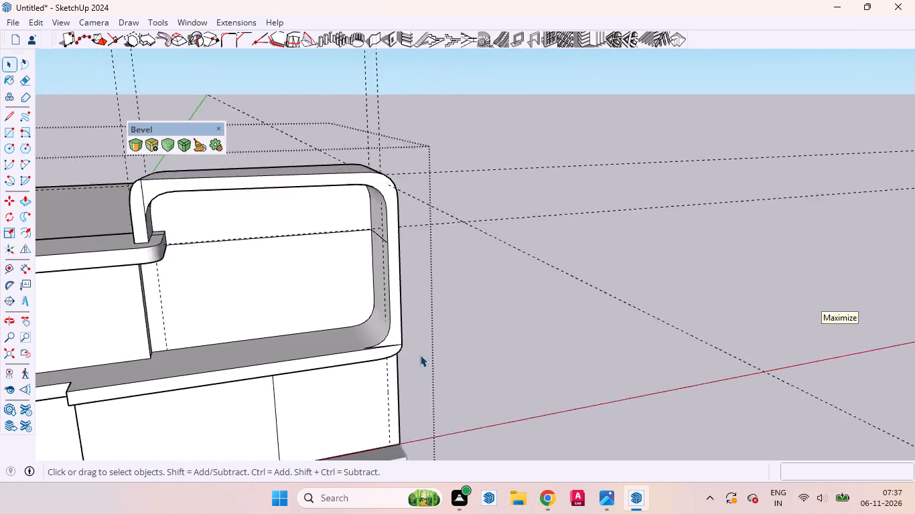
scroll(420, 355, down, 8)
middle_drag(405, 400, 650, 436)
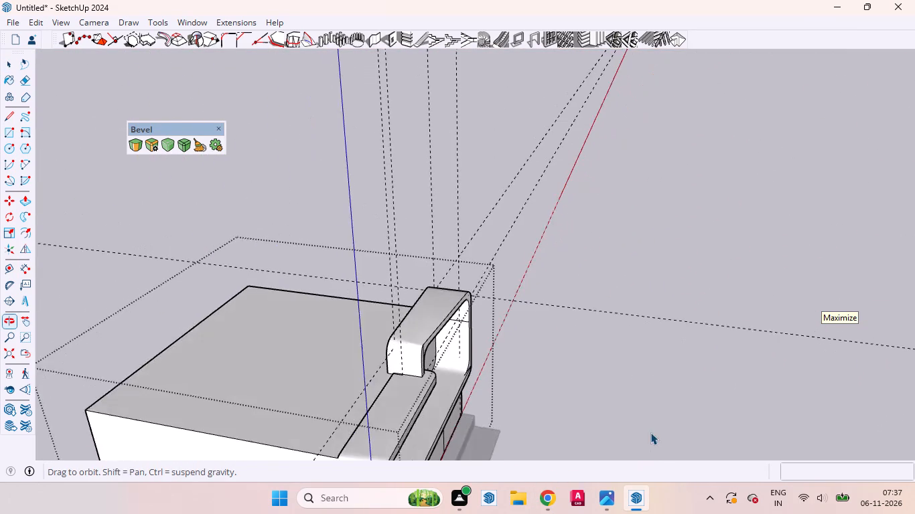
scroll(510, 381, up, 20)
scroll(510, 381, up, 3)
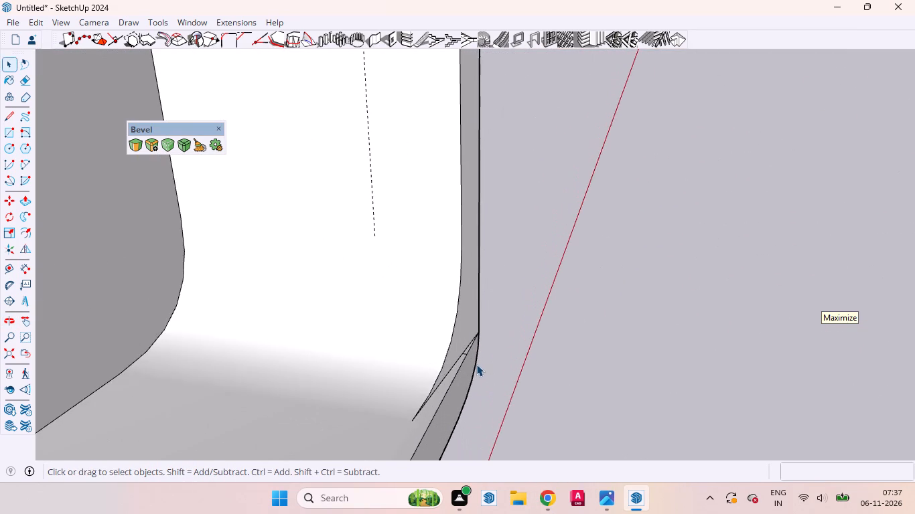
middle_drag(472, 367, 262, 344)
scroll(263, 345, down, 17)
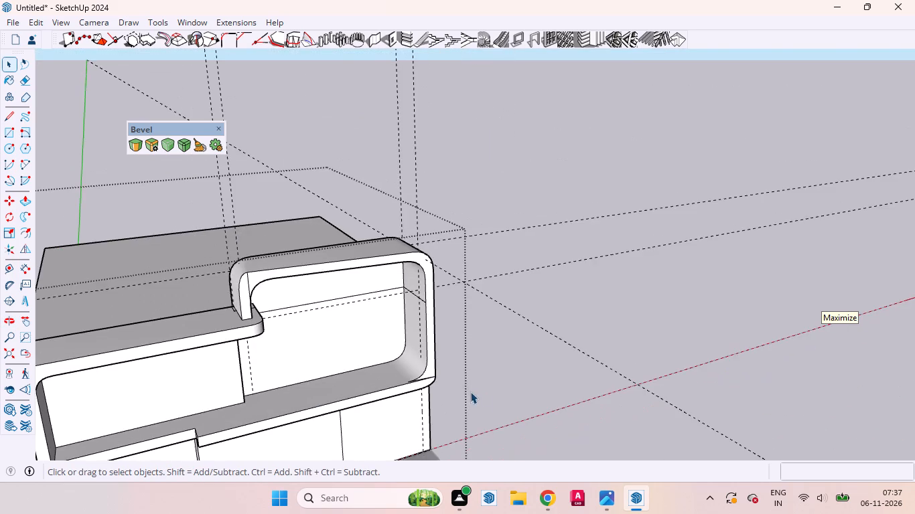
Erase the short leftover edge crossing the inner face of the upper frame's end wall.
middle_drag(403, 347, 359, 292)
scroll(362, 240, up, 10)
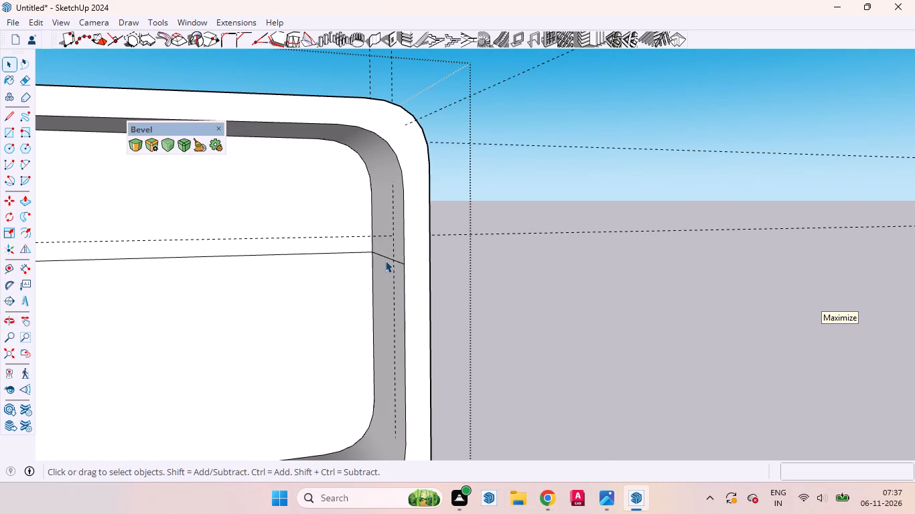
click(388, 260)
key(Delete)
Examine the whole building from the front and the end-wall side to check the rounded frames.
scroll(389, 261, down, 2)
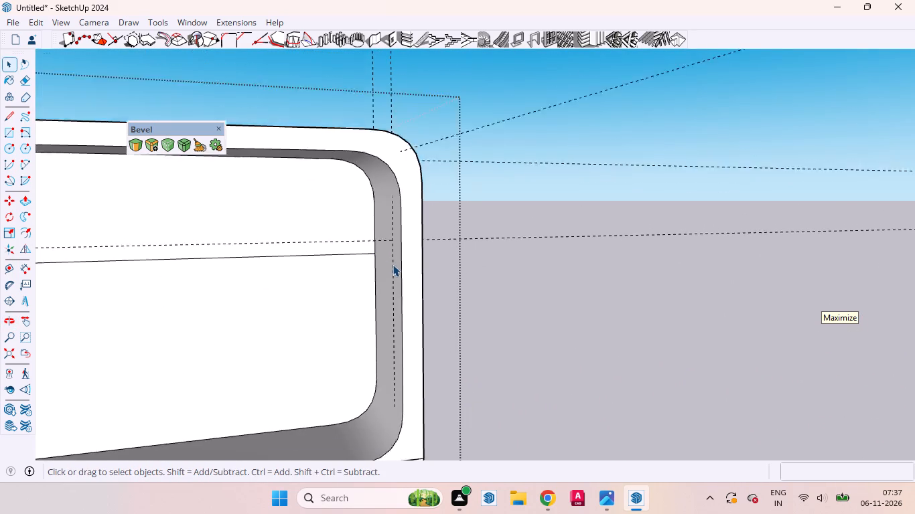
scroll(393, 264, down, 9)
middle_drag(248, 292, 219, 251)
scroll(242, 251, up, 1)
scroll(427, 292, down, 4)
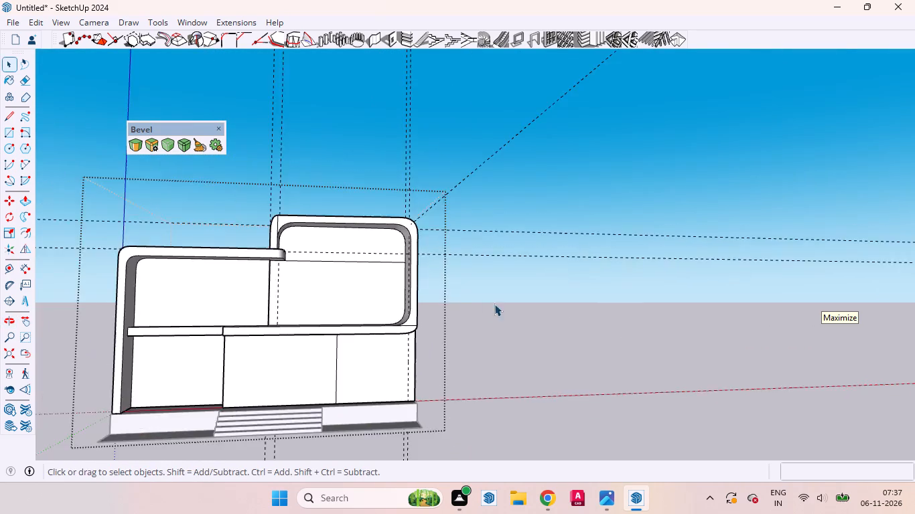
scroll(494, 304, down, 3)
middle_drag(459, 384, 293, 392)
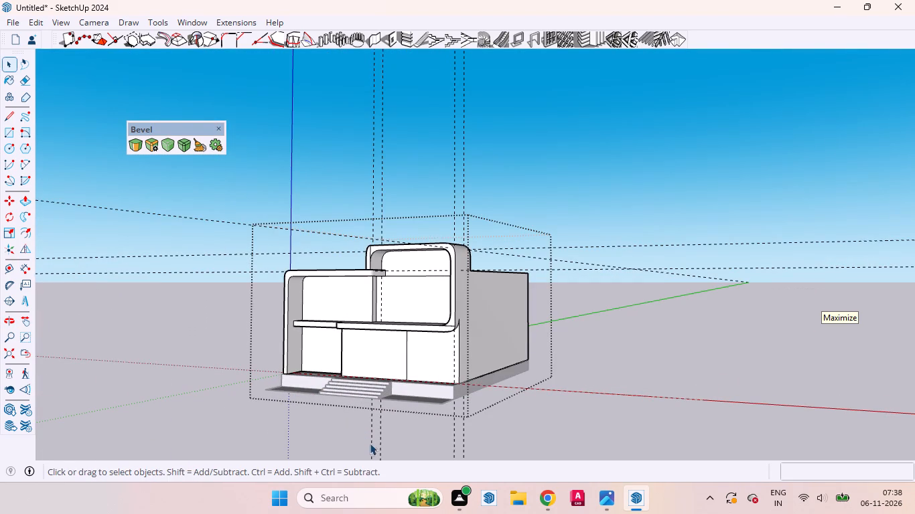
scroll(393, 462, down, 2)
scroll(464, 238, up, 3)
scroll(418, 292, up, 2)
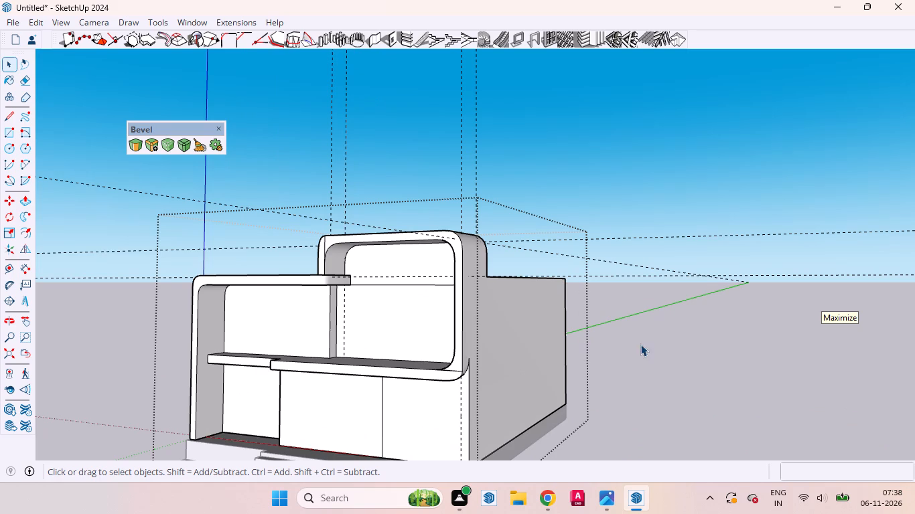
Erase the horizontal edge dividing the recessed back wall inside the upper frame.
scroll(376, 274, up, 4)
middle_drag(378, 296, 433, 324)
click(452, 306)
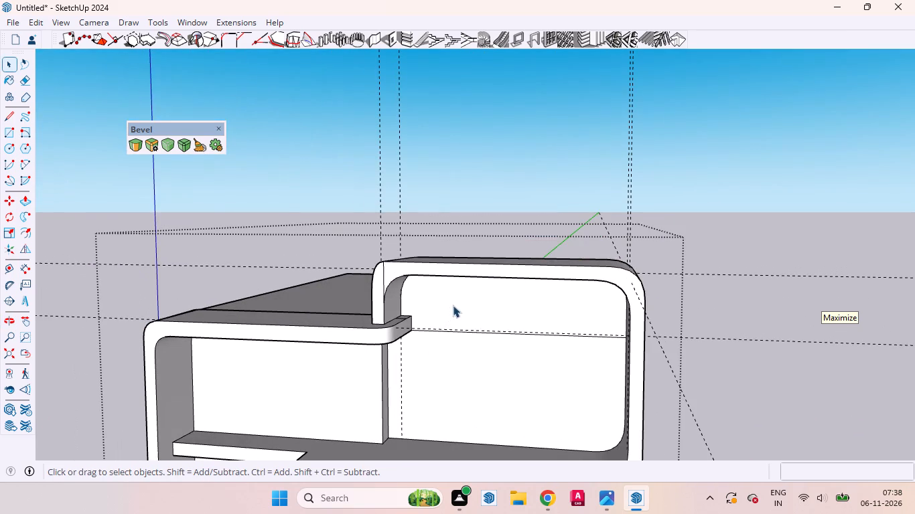
scroll(459, 311, down, 5)
scroll(520, 339, up, 4)
click(510, 319)
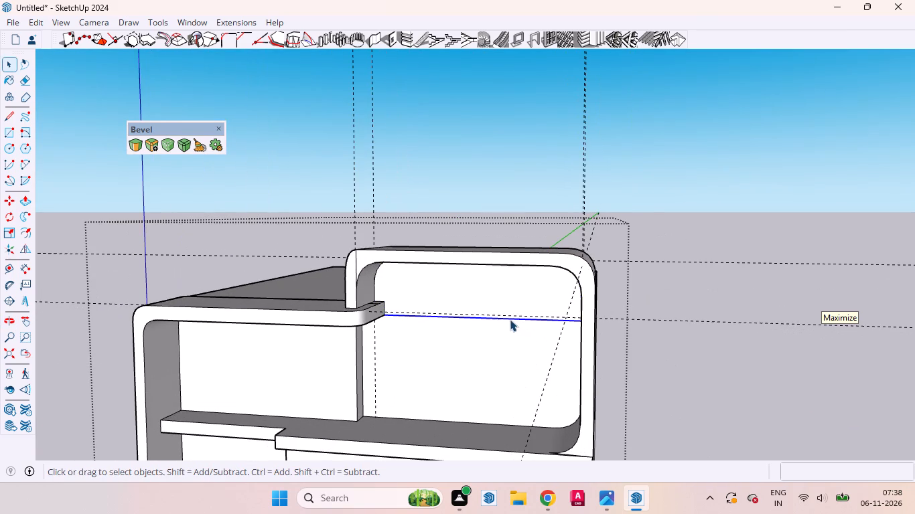
right_click(510, 319)
click(577, 102)
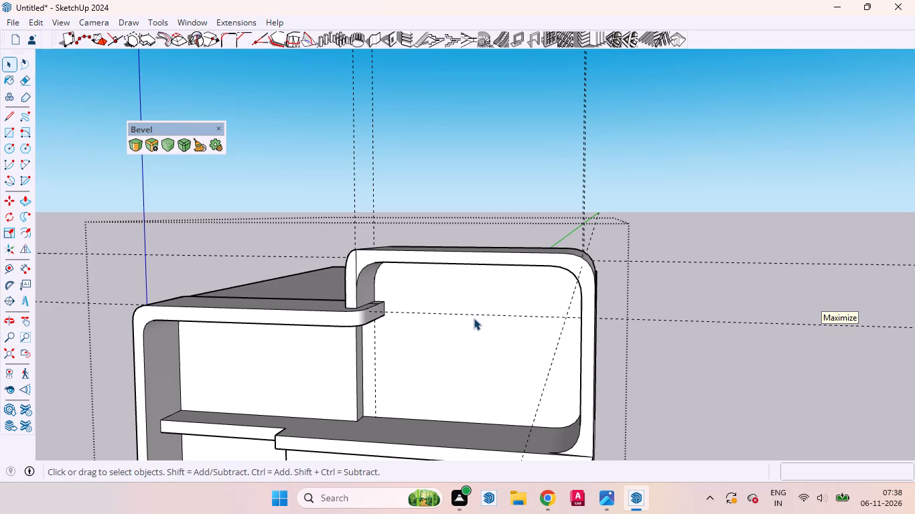
Erase the short leftover edge on top of the lower frame's beam end, beside the upper frame's short post.
middle_drag(474, 318, 506, 252)
click(508, 254)
middle_drag(494, 260, 515, 288)
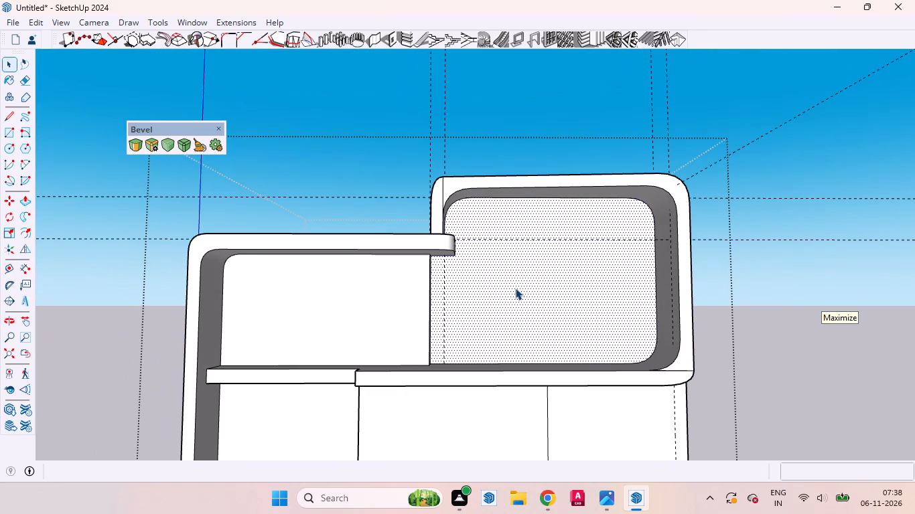
middle_drag(451, 334, 421, 389)
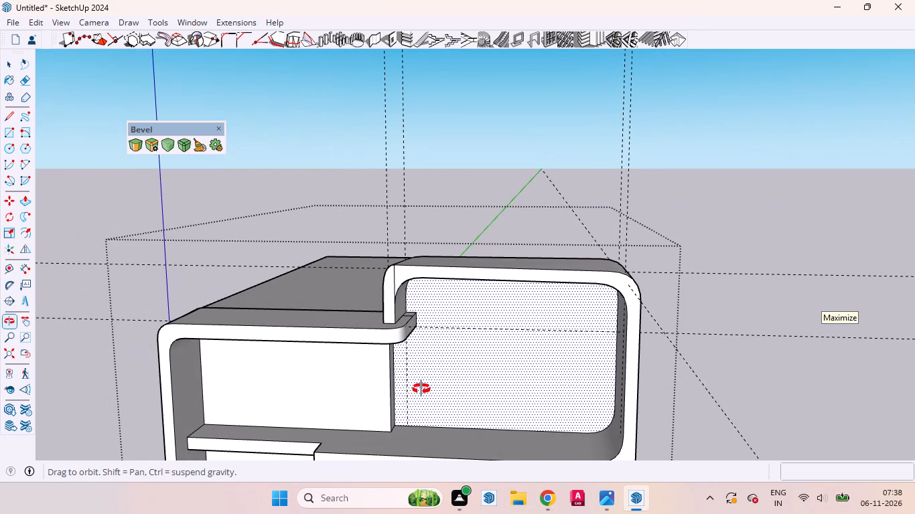
middle_drag(421, 389, 395, 368)
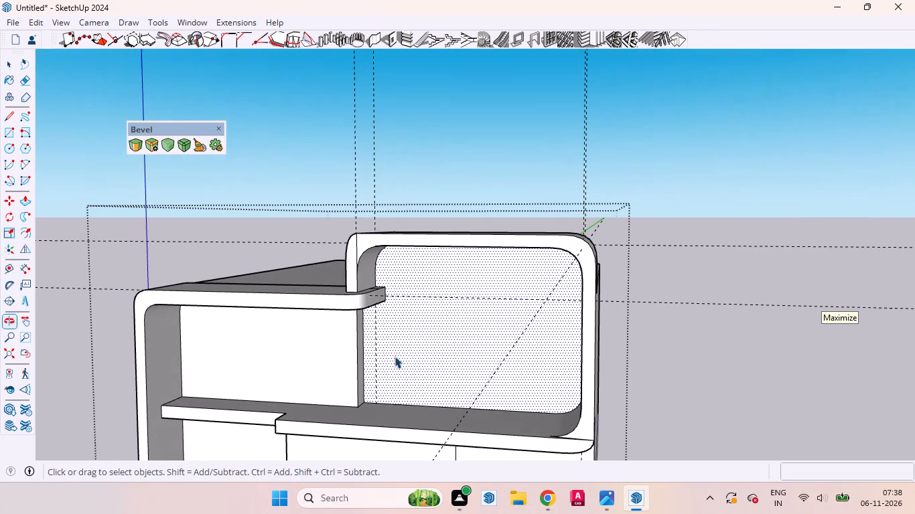
scroll(416, 361, down, 3)
middle_drag(417, 366, 437, 383)
scroll(413, 314, up, 2)
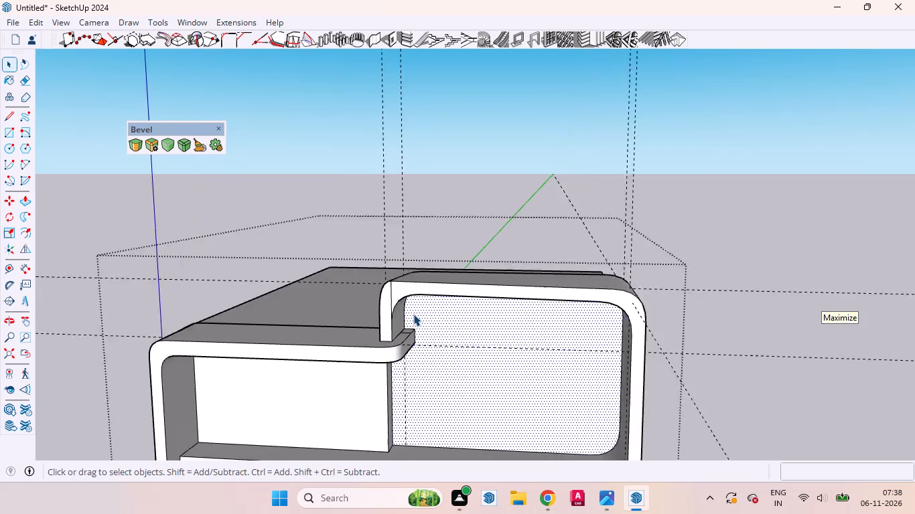
scroll(413, 314, up, 4)
scroll(411, 329, down, 1)
scroll(411, 330, up, 8)
click(401, 347)
right_click(401, 347)
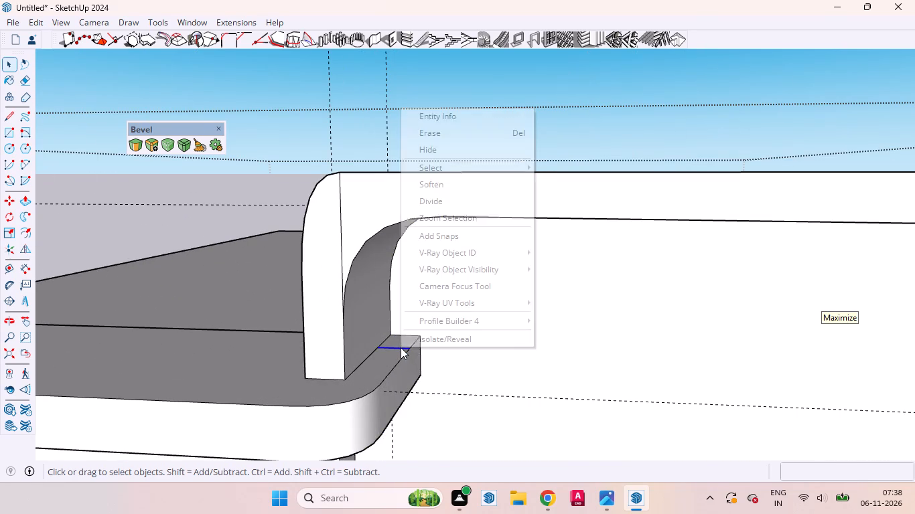
click(424, 133)
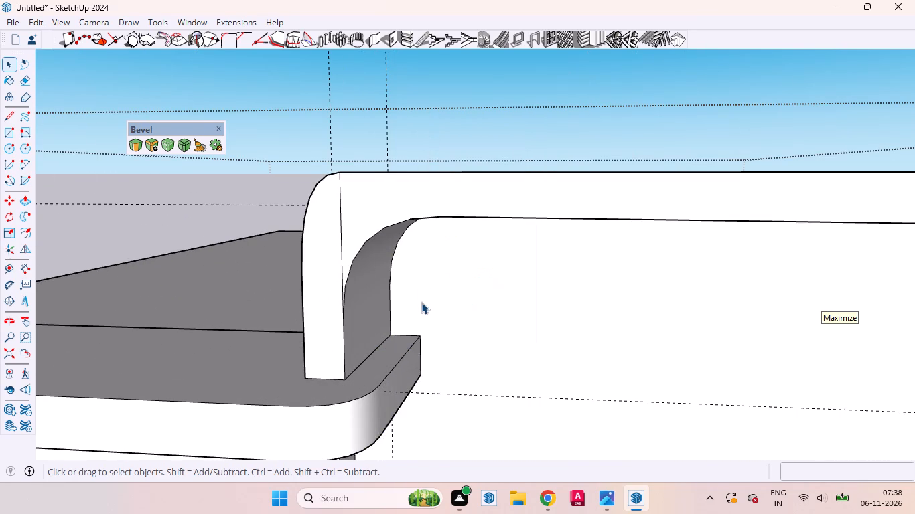
Select the recessed back wall face inside the upper frame.
scroll(421, 302, down, 6)
click(507, 320)
scroll(459, 358, down, 6)
middle_drag(460, 392, 480, 290)
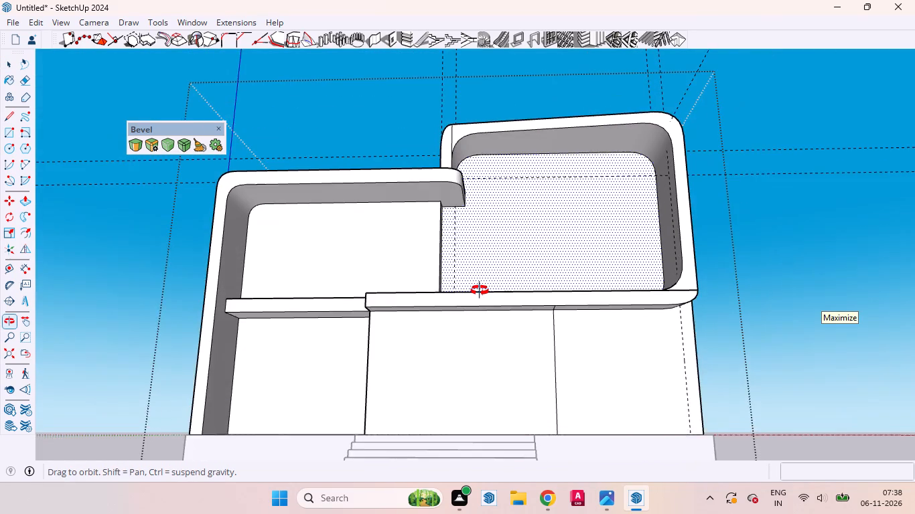
middle_drag(480, 290, 489, 313)
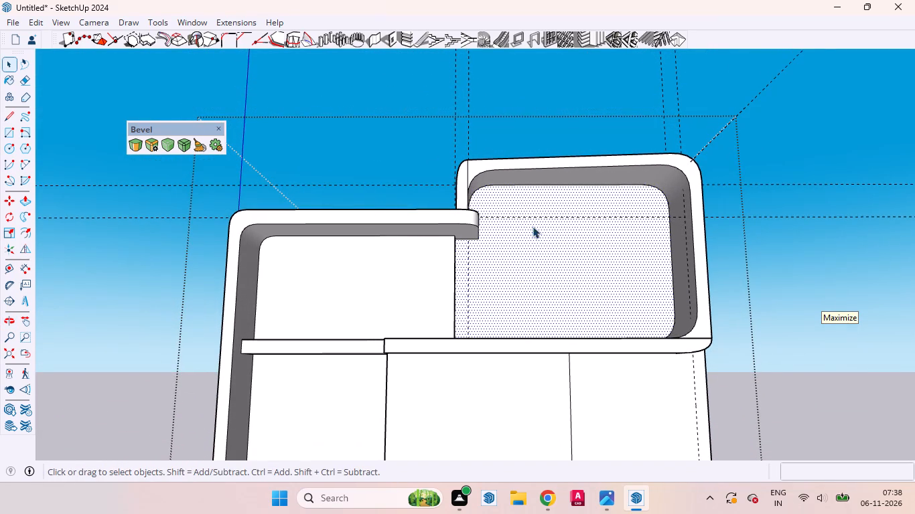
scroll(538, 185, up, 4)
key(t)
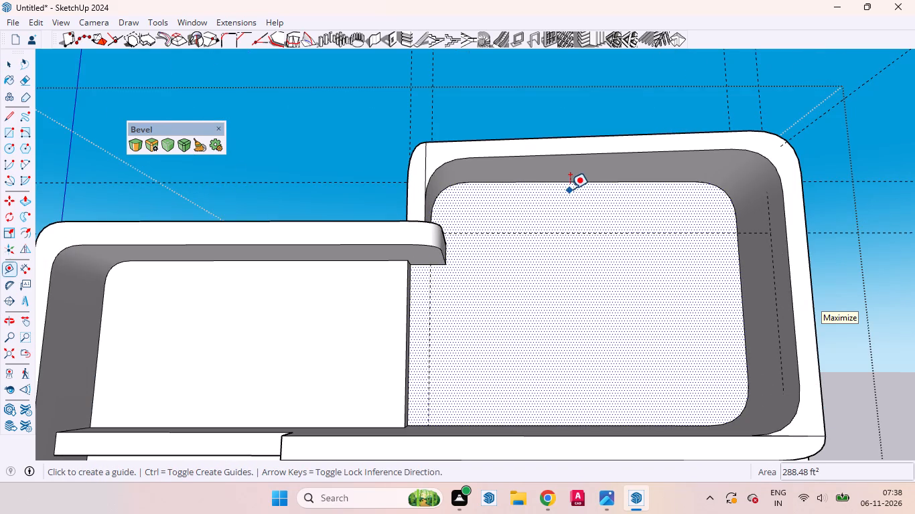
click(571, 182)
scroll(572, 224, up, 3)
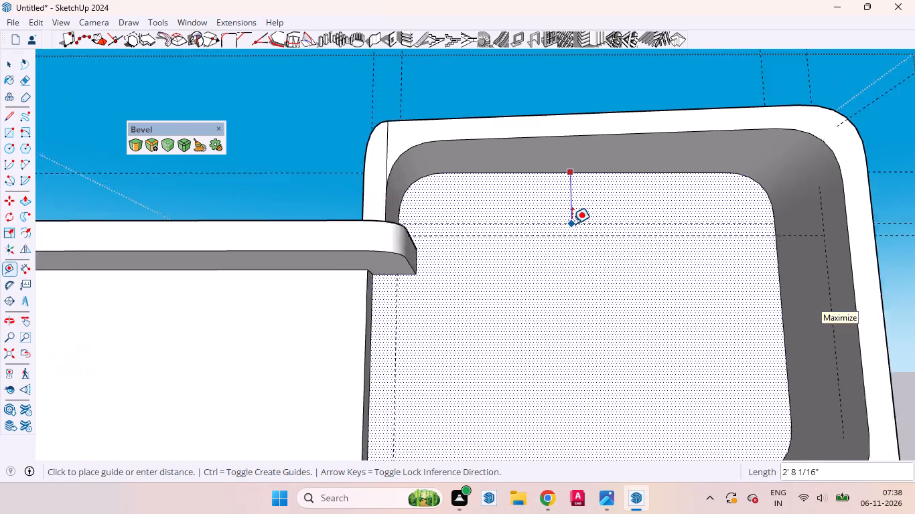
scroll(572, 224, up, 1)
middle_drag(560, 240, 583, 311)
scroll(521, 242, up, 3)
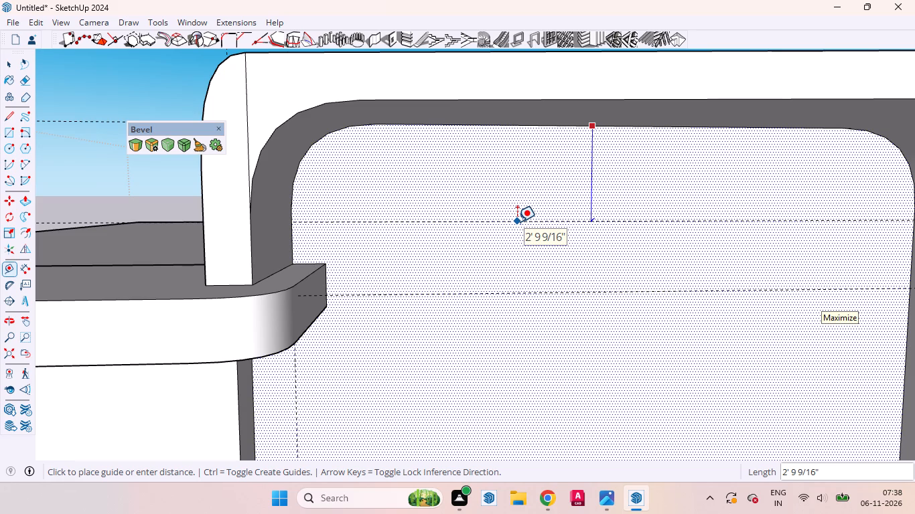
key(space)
Place a horizontal guide on the upper bay's back wall, 12" above the top of the lower beam's end.
key(t)
scroll(325, 252, up, 1)
scroll(325, 252, down, 1)
scroll(322, 252, up, 3)
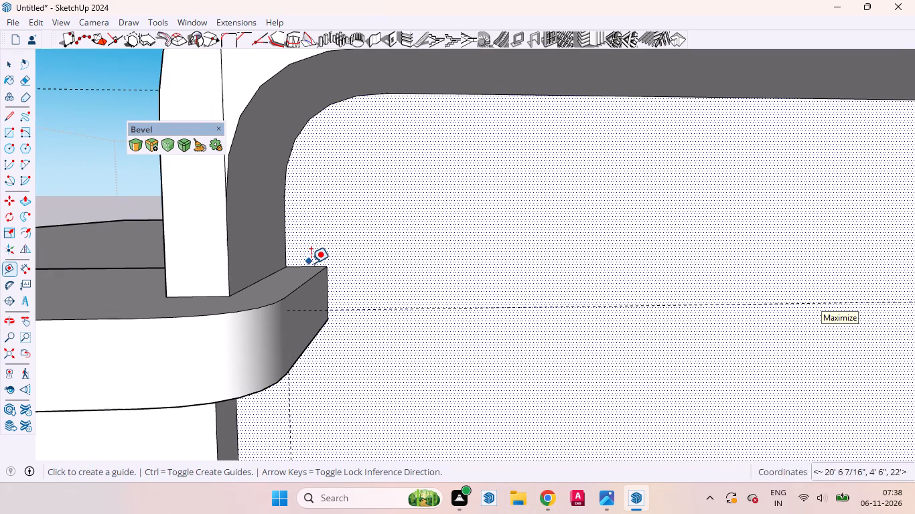
click(311, 263)
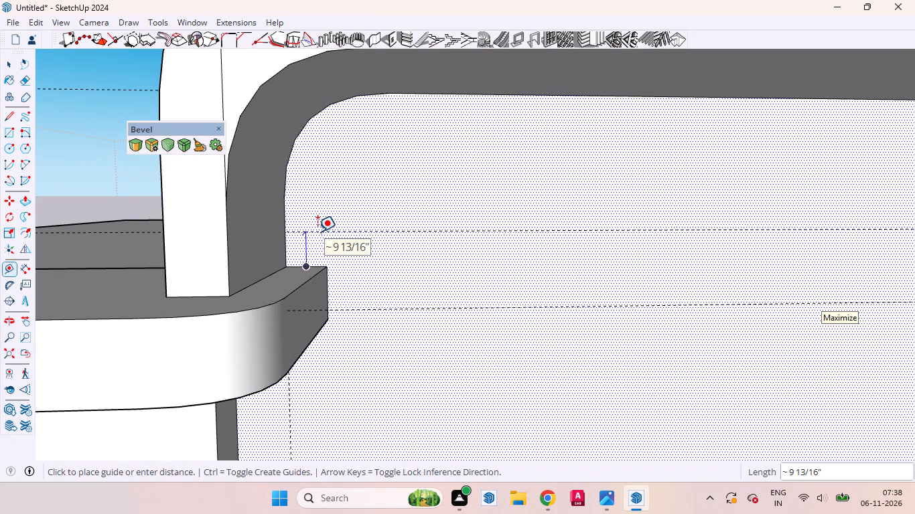
text(12)
key(Return)
scroll(404, 271, down, 6)
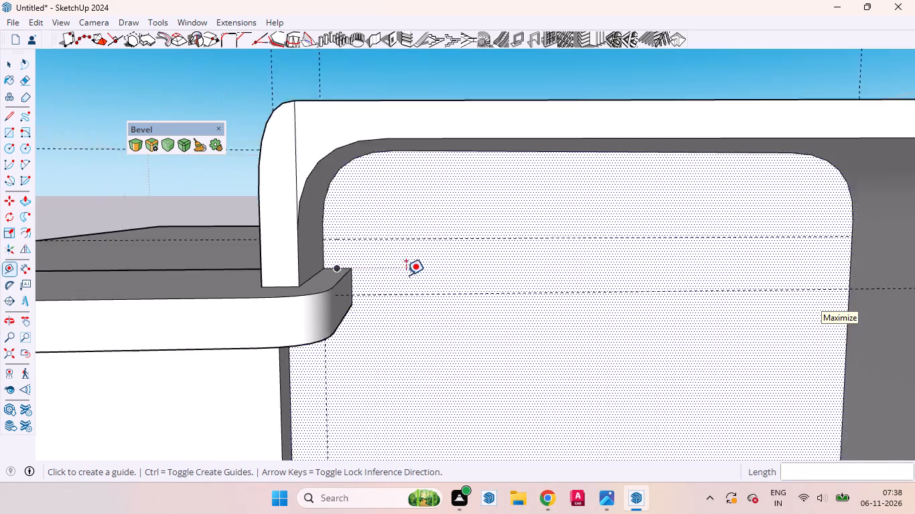
Place a vertical guide on the upper bay's back wall, 24" inward from the edge at the end wall.
middle_drag(447, 306, 437, 260)
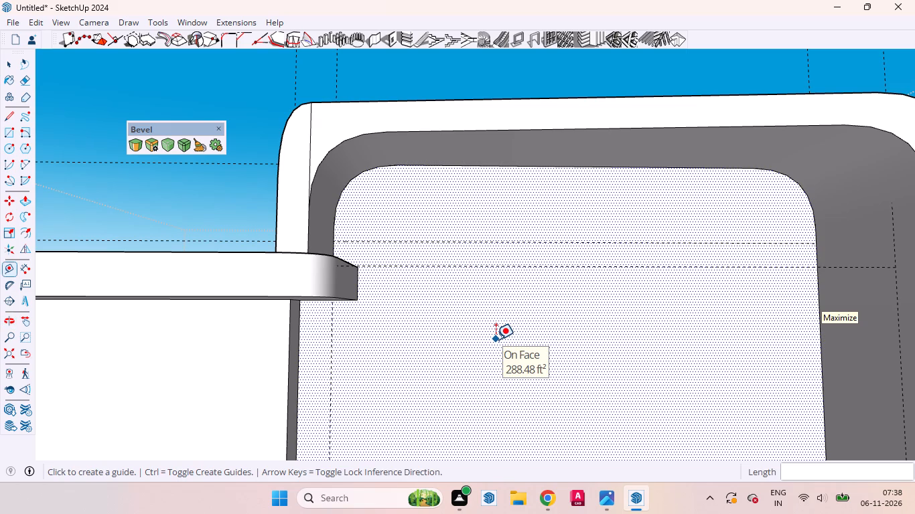
scroll(497, 343, down, 4)
middle_drag(646, 375, 659, 375)
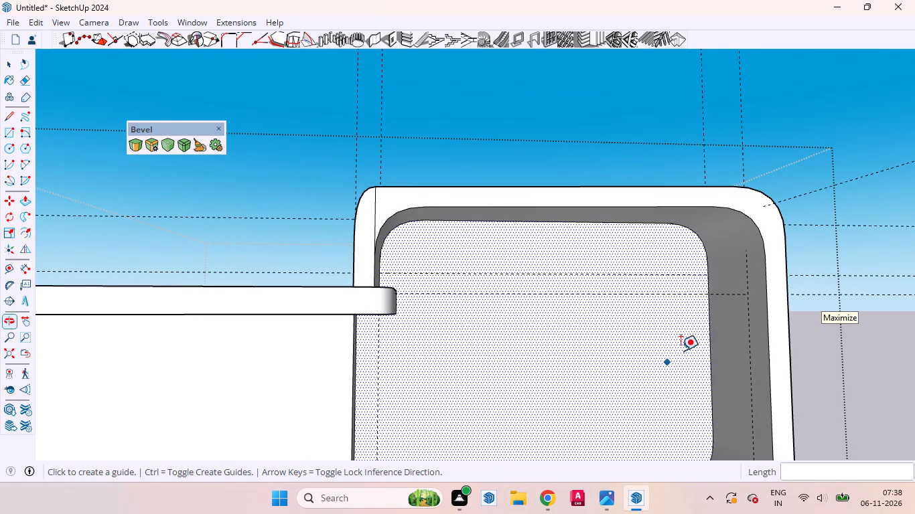
click(707, 344)
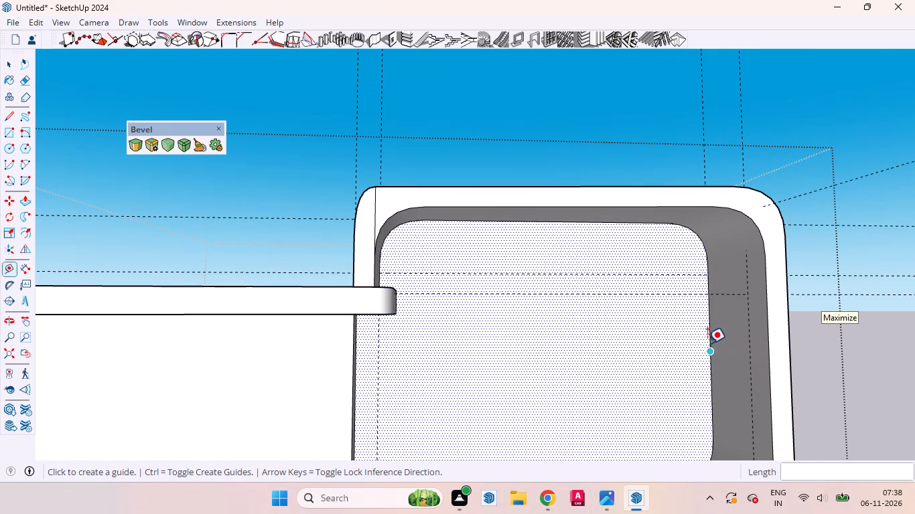
middle_drag(663, 343, 598, 323)
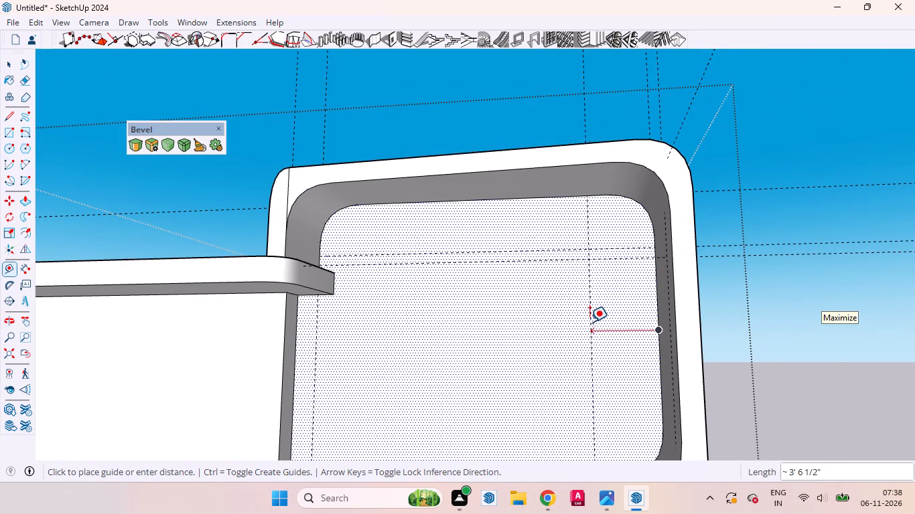
key(1)
key(BackSpace)
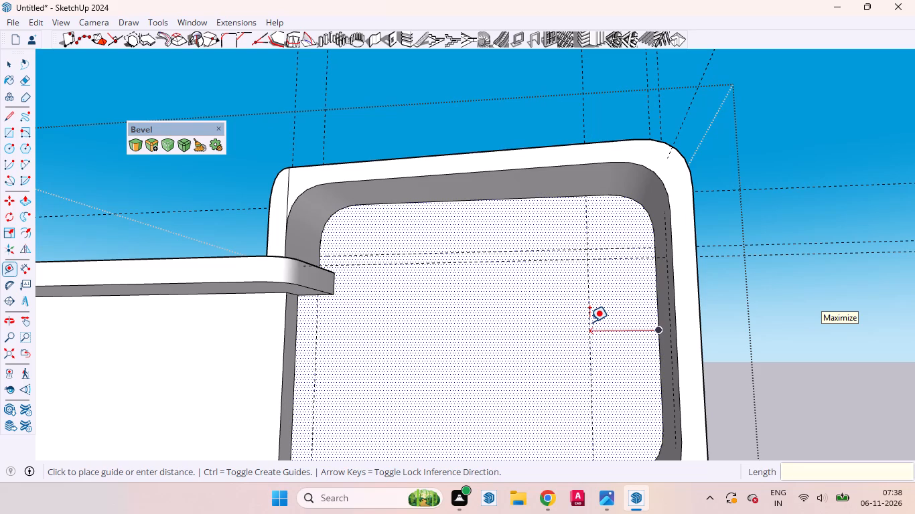
text(24)
key(Return)
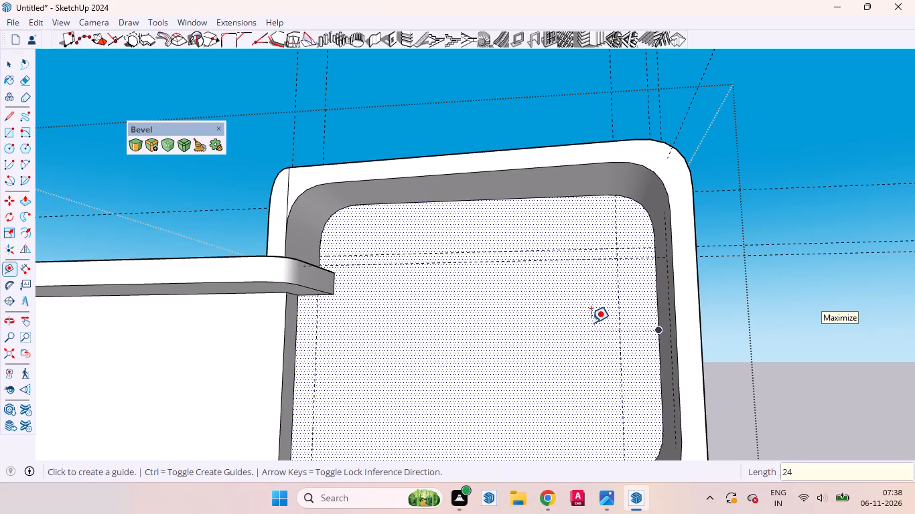
key(space)
Examine the guides on the upper bay's back wall, especially where the lower beam's end meets the short post.
scroll(602, 291, down, 5)
middle_drag(595, 330, 625, 357)
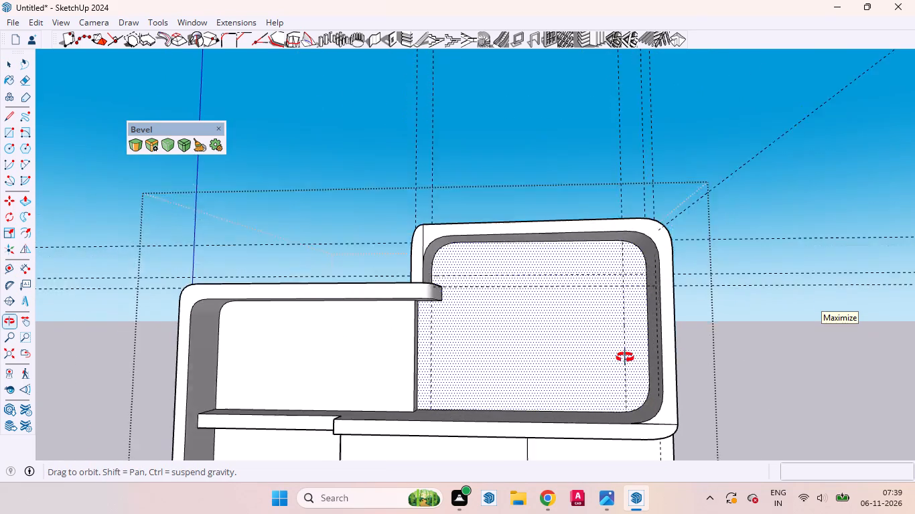
middle_drag(625, 357, 637, 374)
scroll(602, 342, up, 4)
click(554, 385)
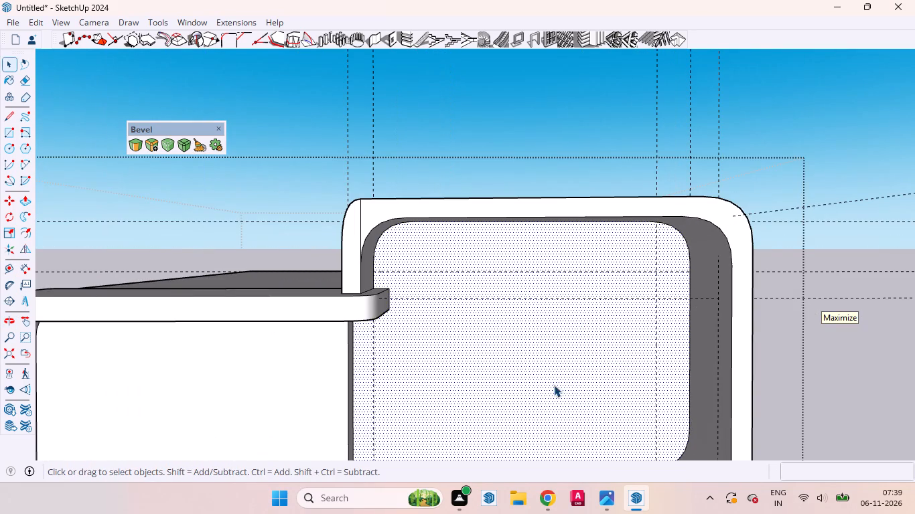
scroll(499, 339, down, 3)
scroll(443, 290, up, 2)
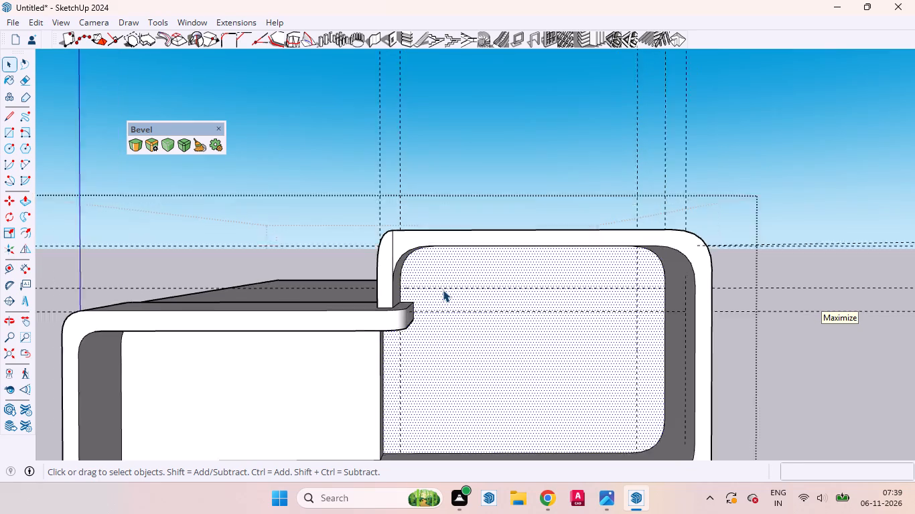
scroll(443, 290, up, 8)
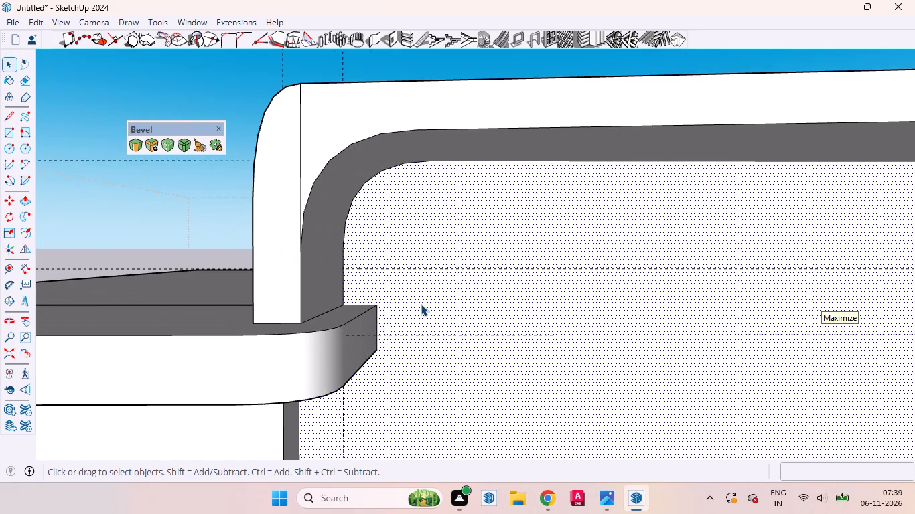
scroll(431, 292, down, 4)
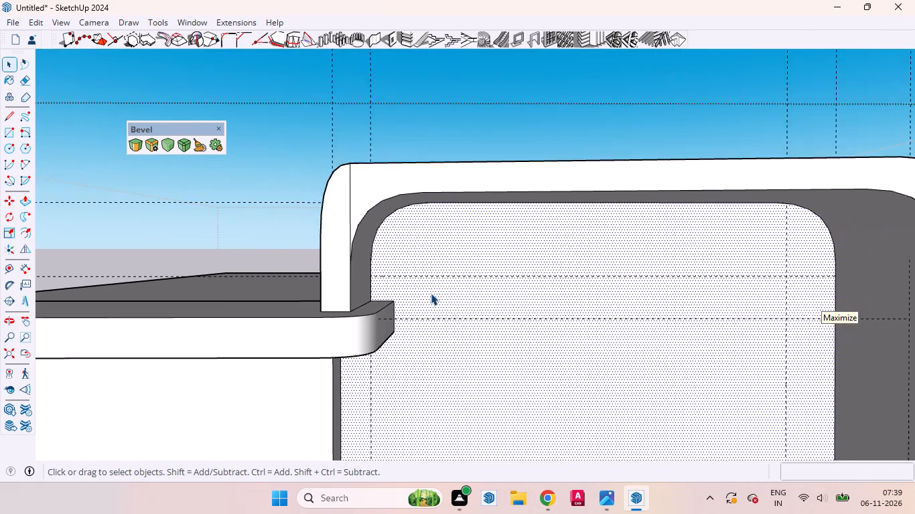
scroll(431, 293, down, 1)
scroll(419, 292, up, 6)
scroll(394, 296, down, 2)
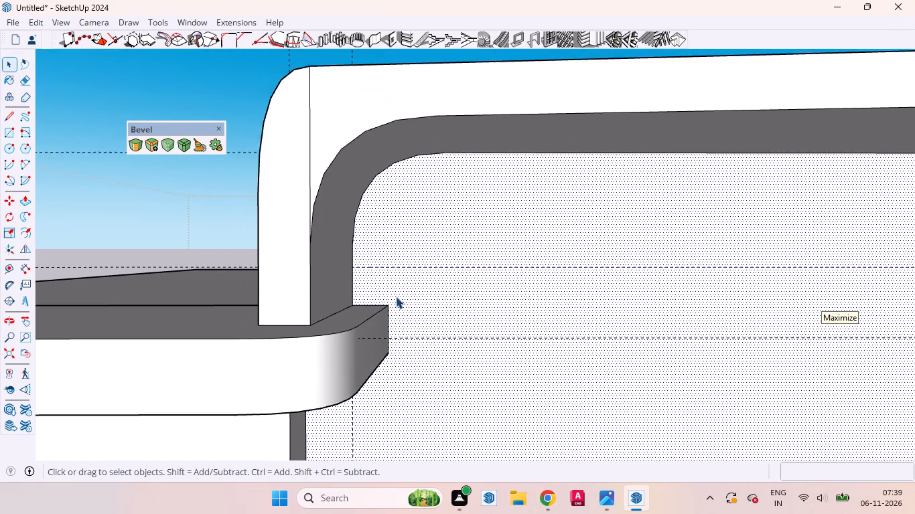
Place a vertical guide along the lower beam's end edge and a horizontal guide level with the top of that end.
key(t)
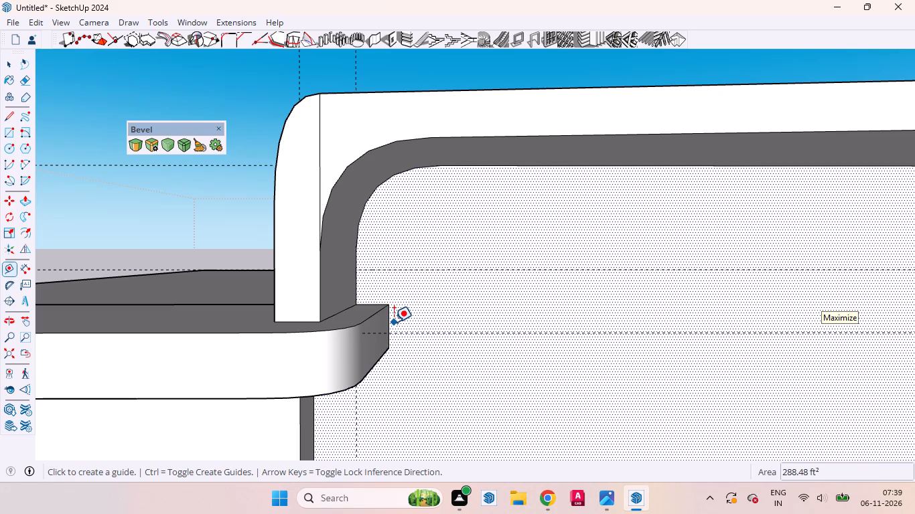
click(391, 320)
click(398, 288)
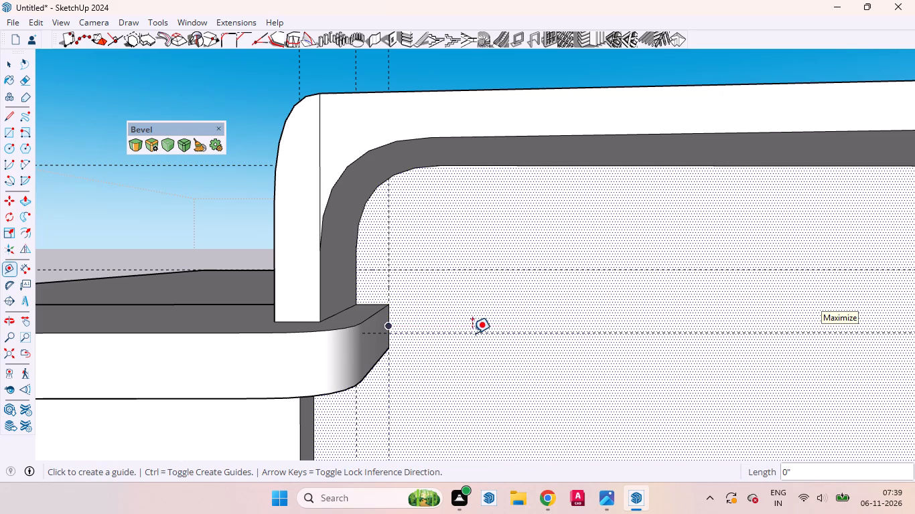
click(479, 273)
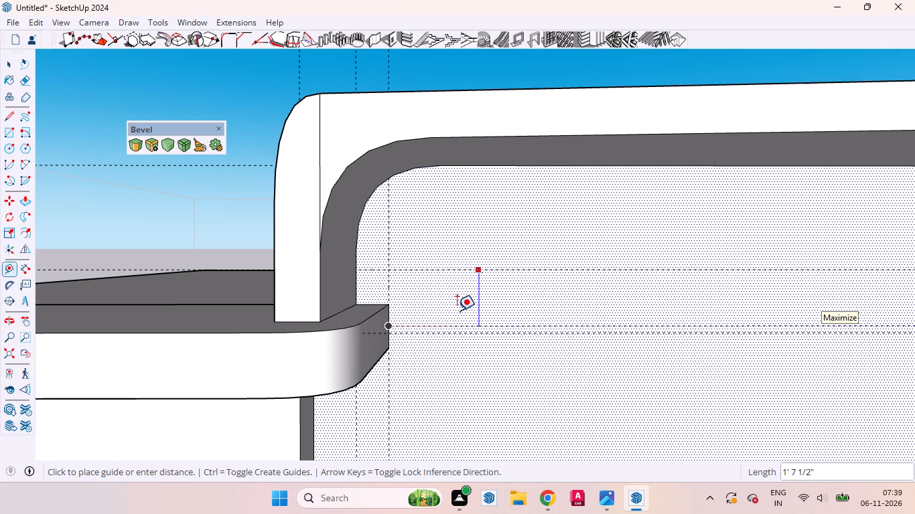
click(475, 306)
Place a vertical guide on the upper bay's back wall, 1' inward from the guide that is offset 24" from the wall's edge.
scroll(451, 390, down, 5)
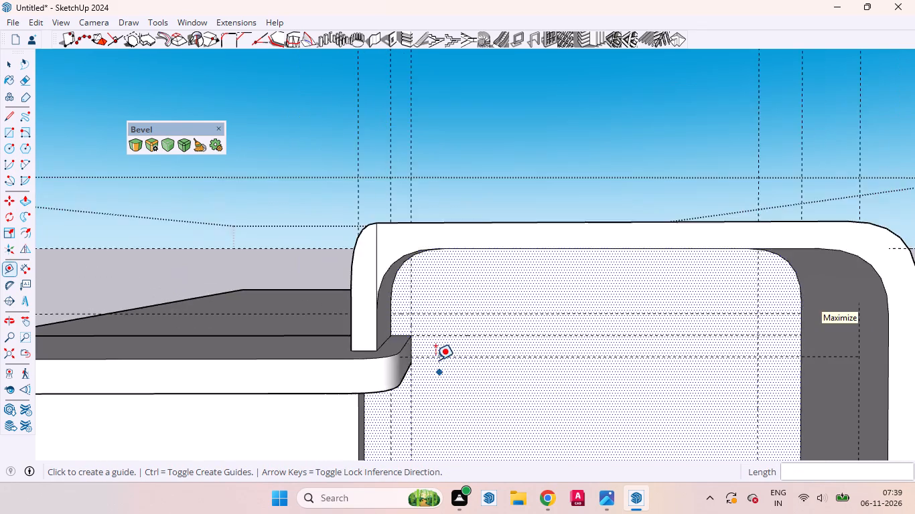
scroll(435, 360, down, 4)
middle_drag(645, 414, 655, 393)
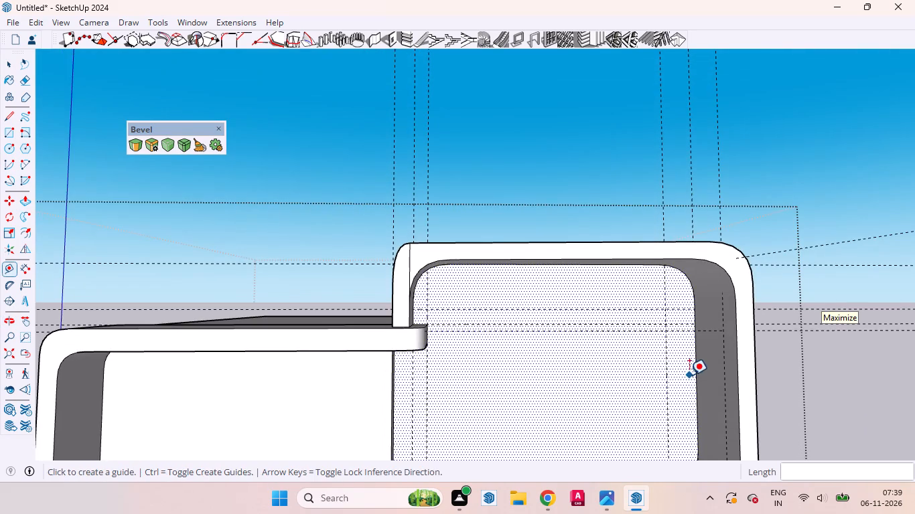
scroll(689, 375, up, 5)
click(652, 353)
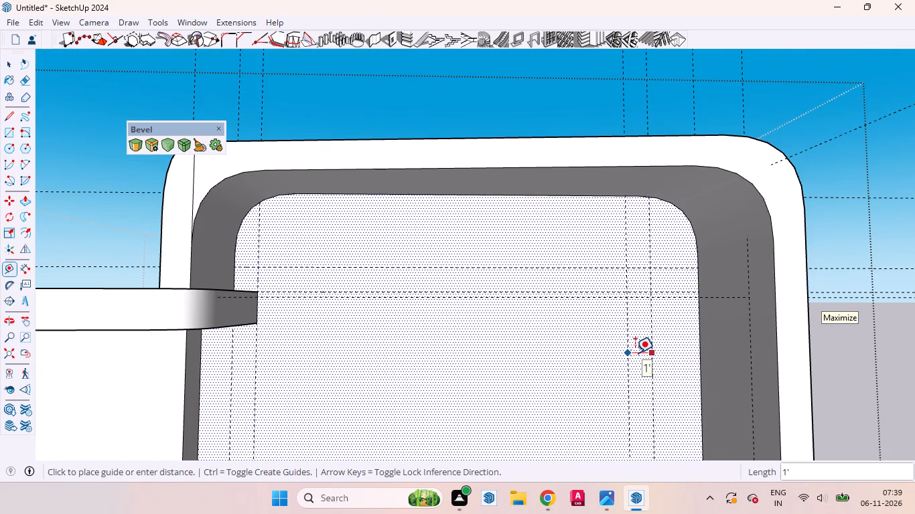
click(635, 353)
key(space)
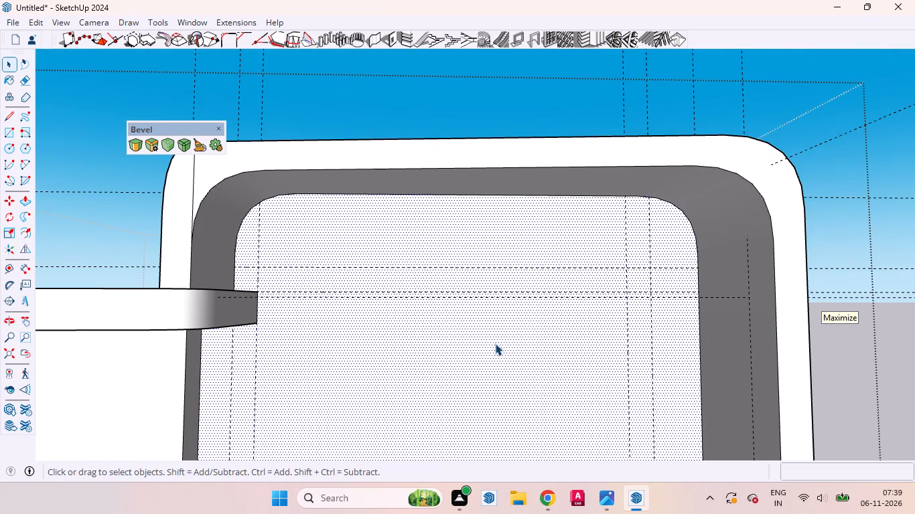
Draw a 1' high horizontal rectangle on the back wall from the lower beam's top end corner to the vertical guide nearest the end wall.
scroll(504, 347, down, 4)
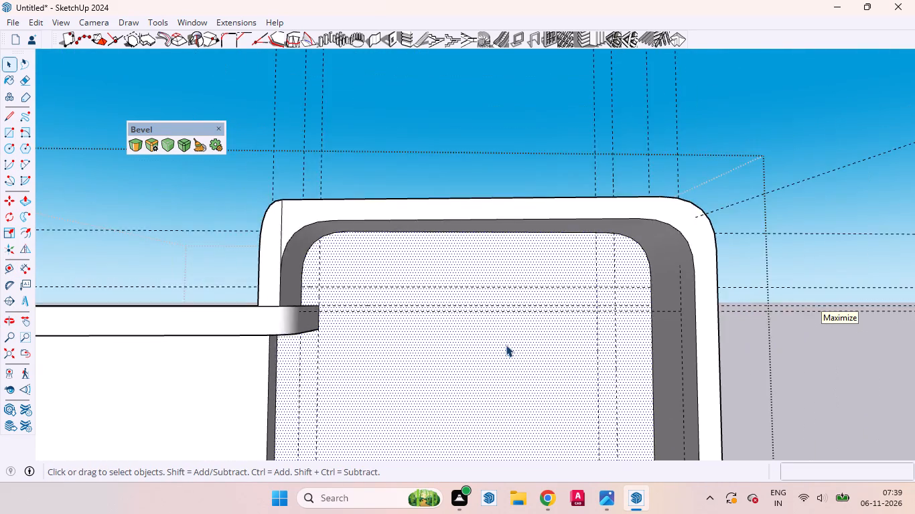
scroll(506, 345, down, 14)
middle_drag(541, 377, 545, 388)
scroll(536, 379, up, 1)
scroll(536, 379, down, 1)
scroll(536, 379, up, 11)
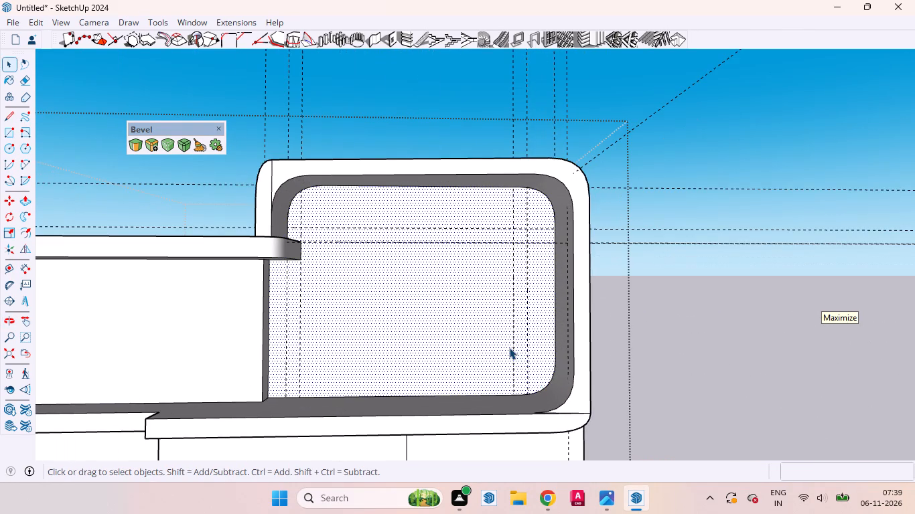
key(r)
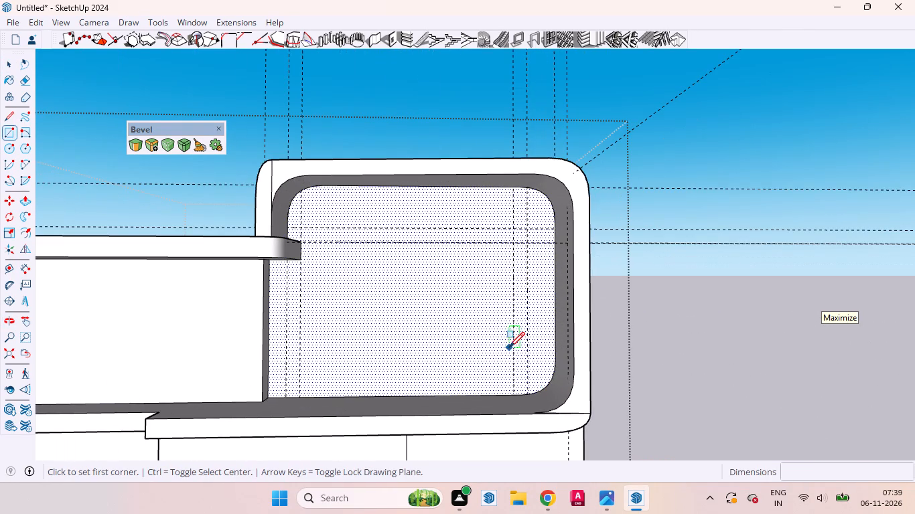
scroll(296, 225, up, 3)
scroll(296, 225, down, 2)
scroll(296, 225, up, 5)
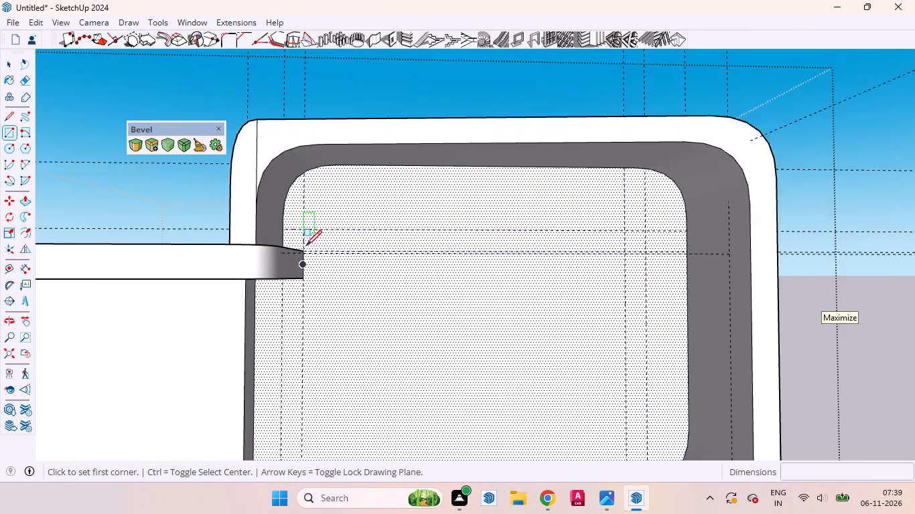
scroll(306, 246, up, 7)
click(300, 255)
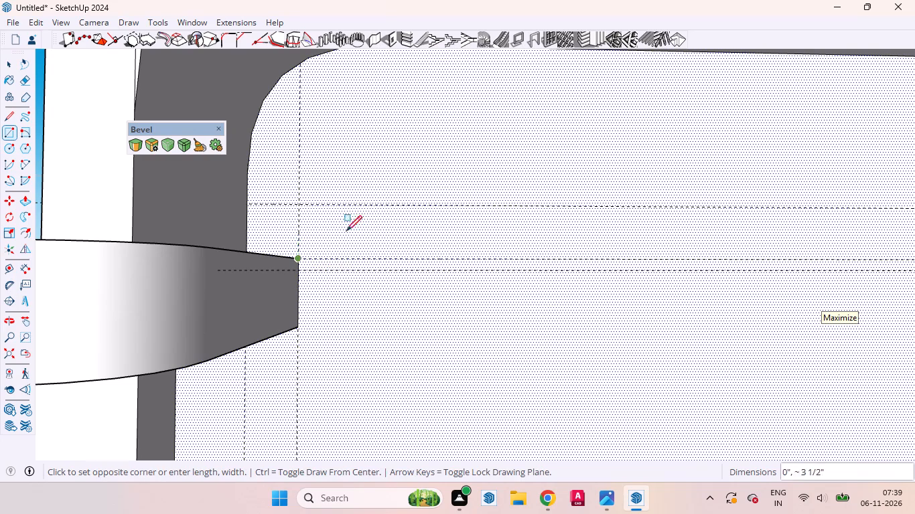
scroll(356, 248, down, 12)
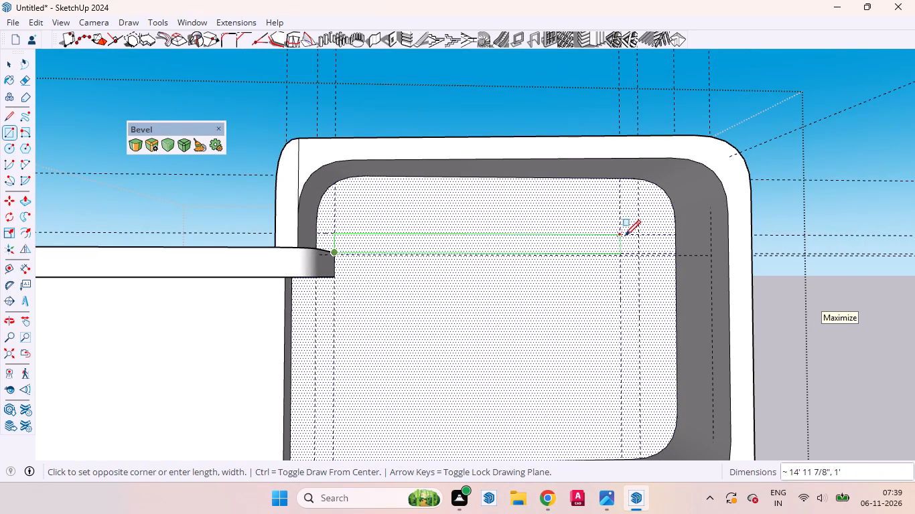
click(641, 236)
Draw a vertical rectangle 1' wide and about 10' 10 1/8" tall from the horizontal strip's outer lower corner down to the bay floor.
scroll(636, 273, up, 3)
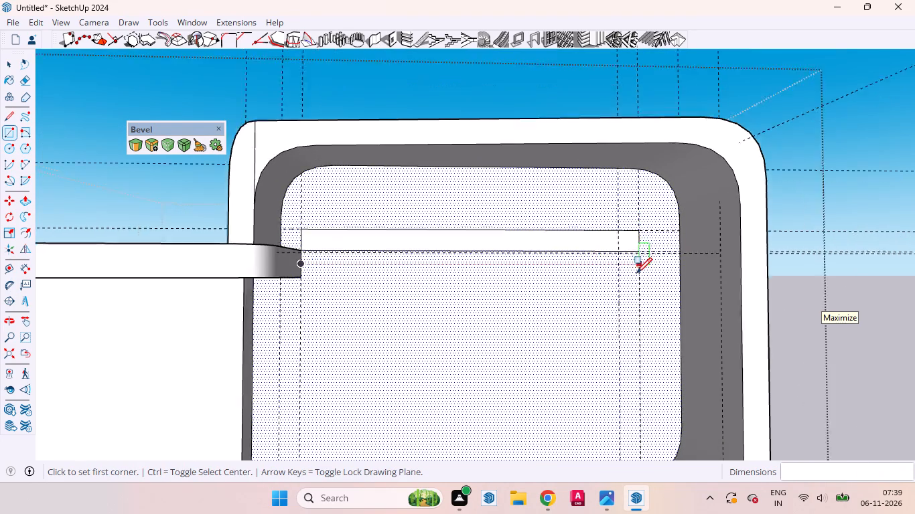
scroll(636, 273, up, 7)
click(641, 225)
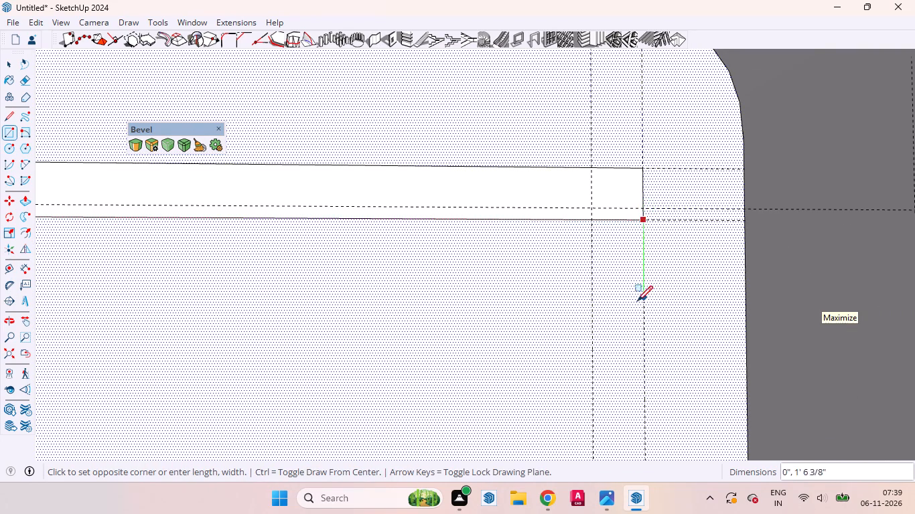
scroll(636, 298, down, 10)
scroll(630, 285, up, 1)
scroll(630, 284, down, 10)
scroll(630, 376, up, 9)
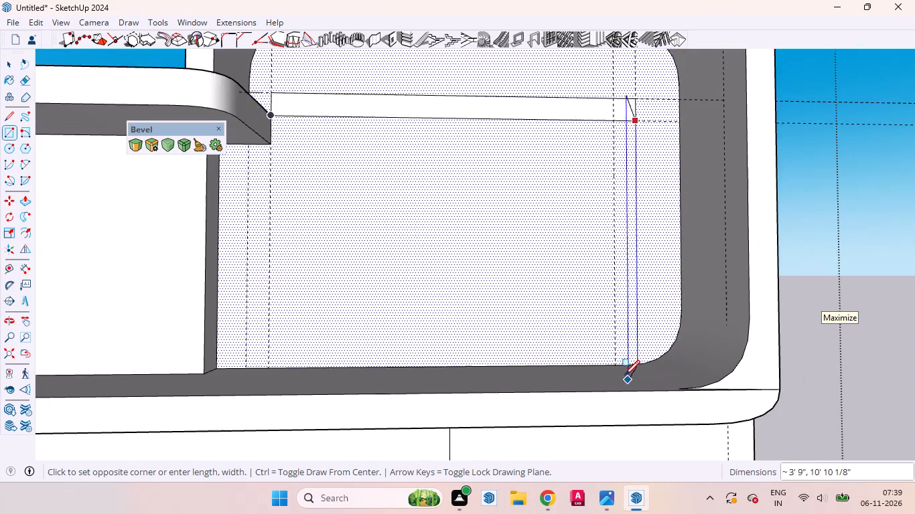
scroll(624, 375, up, 6)
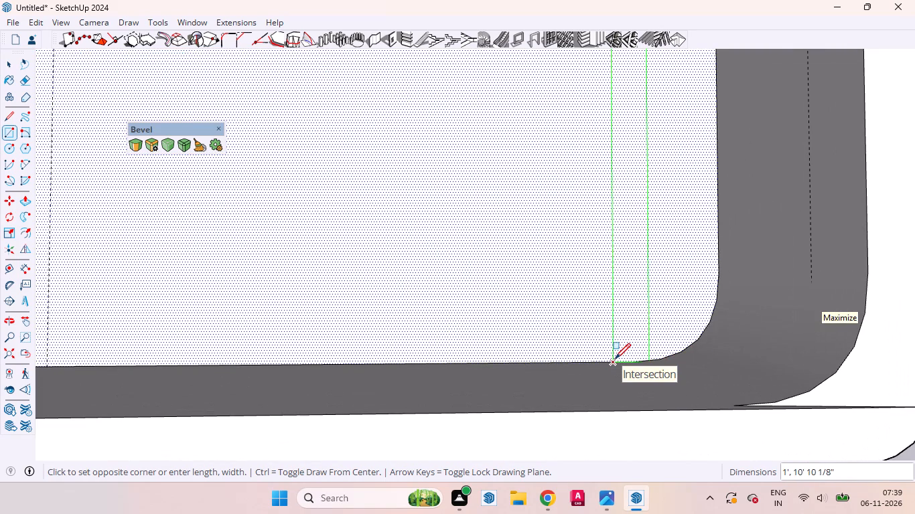
click(615, 359)
scroll(623, 329, up, 1)
scroll(623, 329, down, 2)
scroll(623, 329, up, 3)
scroll(624, 339, down, 7)
scroll(634, 349, up, 1)
middle_drag(644, 369, 697, 474)
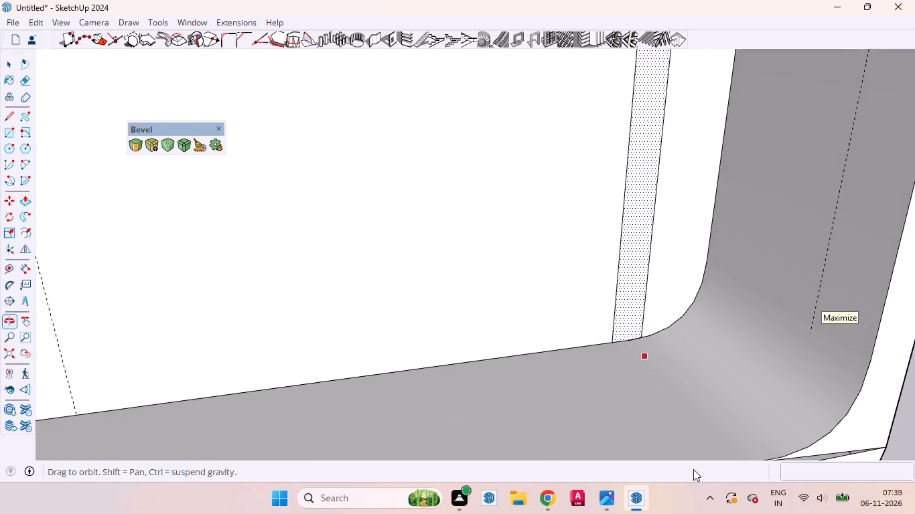
scroll(634, 379, up, 6)
scroll(629, 379, down, 17)
Erase the edge dividing the horizontal and vertical strips so they form one L-shaped face.
key(space)
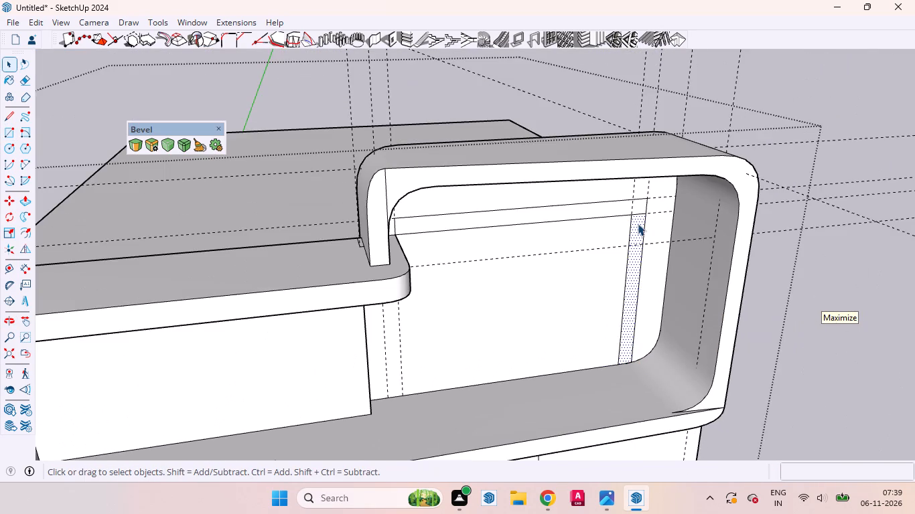
scroll(639, 216, up, 5)
click(639, 214)
right_click(639, 214)
click(646, 237)
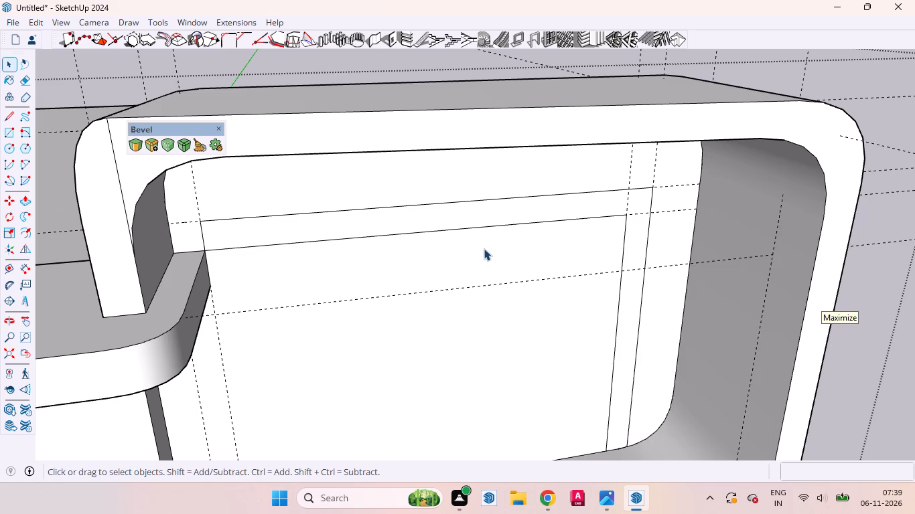
Push/Pull the L-shaped face 24" outward from the upper bay's back wall.
click(479, 216)
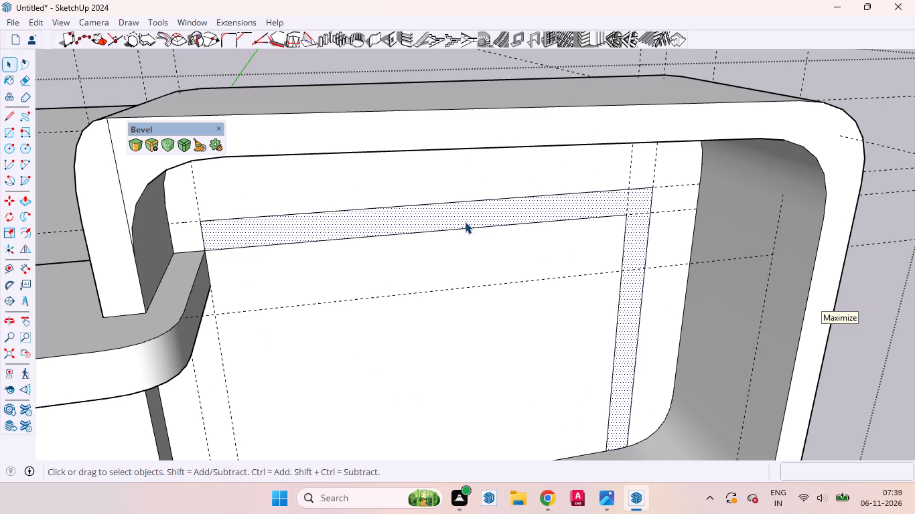
middle_drag(497, 238, 640, 207)
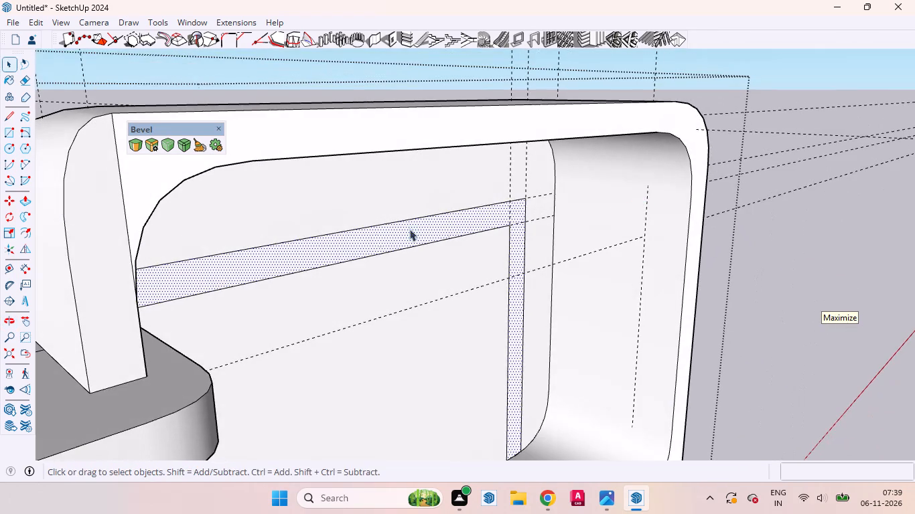
scroll(357, 237, up, 5)
middle_drag(348, 256, 305, 259)
scroll(367, 243, down, 10)
middle_drag(362, 264, 357, 263)
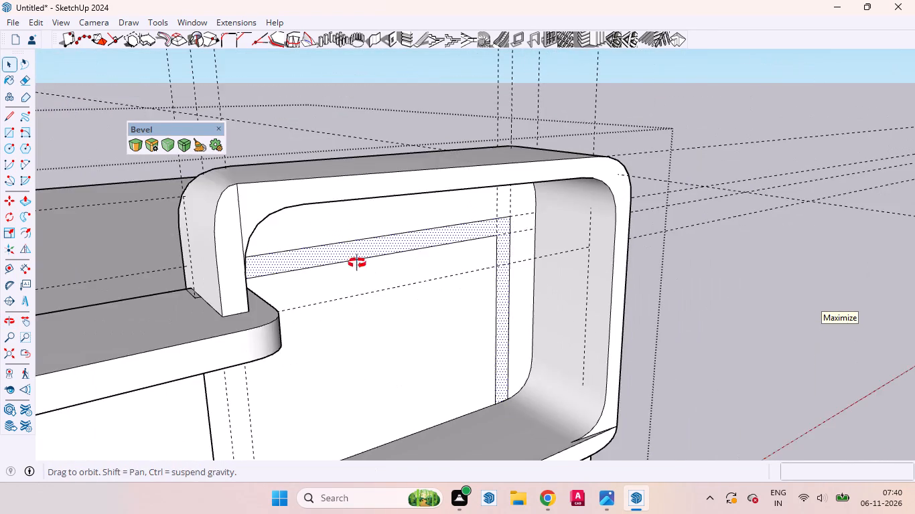
middle_drag(357, 263, 287, 244)
scroll(286, 255, up, 10)
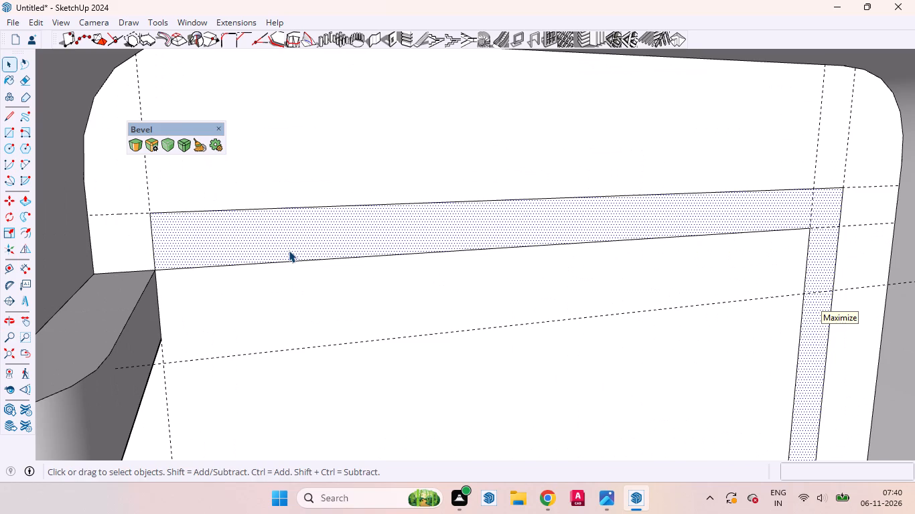
key(p)
scroll(215, 212, up, 5)
scroll(397, 220, down, 6)
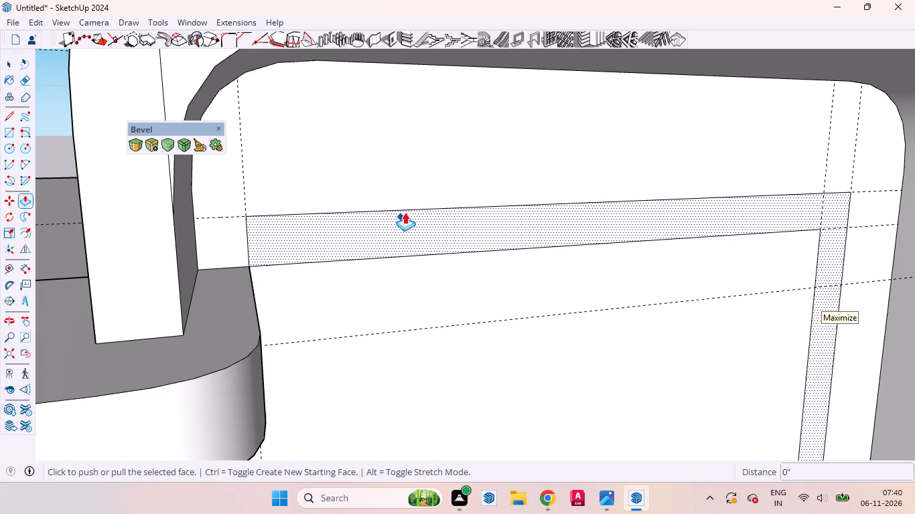
drag(285, 234, 287, 244)
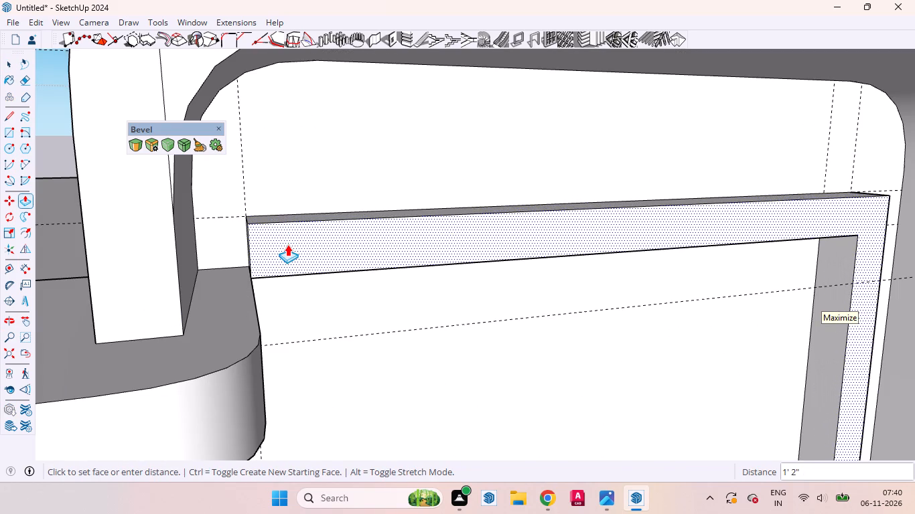
drag(287, 244, 291, 252)
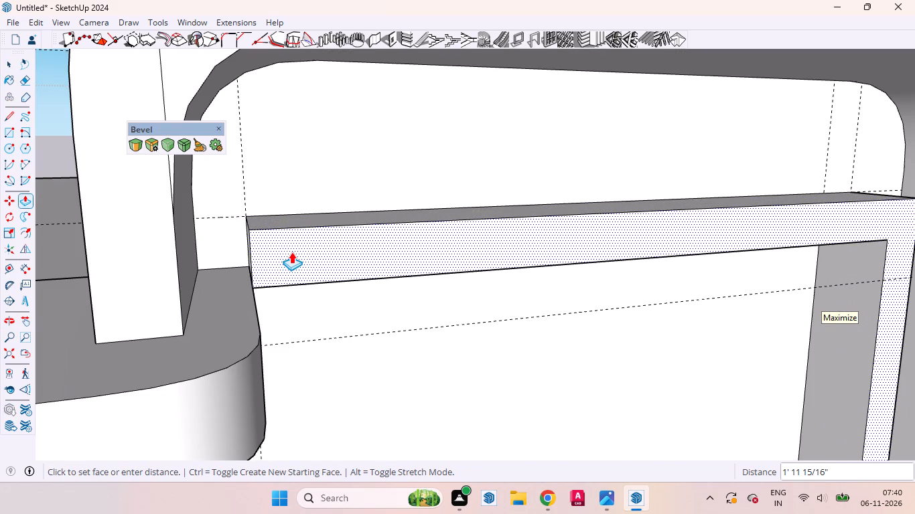
drag(291, 252, 294, 255)
text(24)
key(Return)
key(space)
Examine the extruded L-shaped frame inside the upper bay from the front and from below.
scroll(295, 257, down, 4)
scroll(295, 260, up, 1)
scroll(295, 260, down, 7)
middle_drag(466, 311, 372, 230)
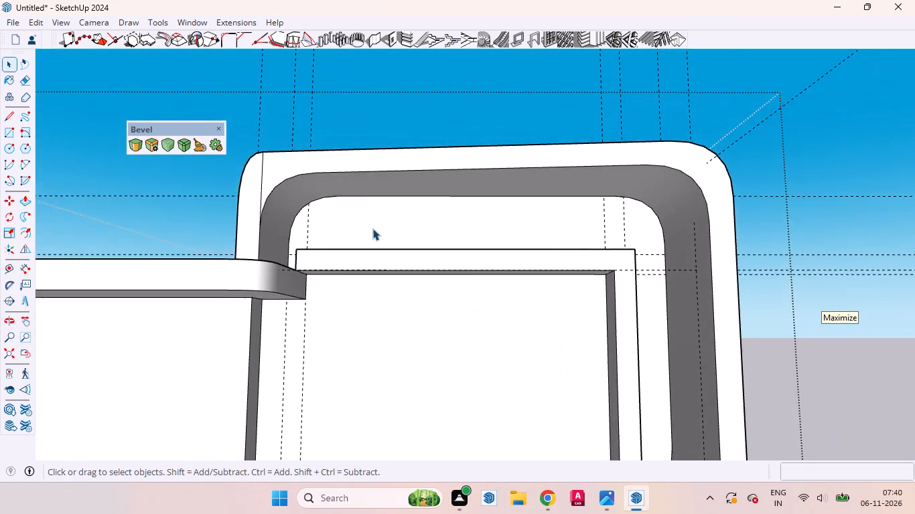
scroll(372, 228, down, 9)
scroll(460, 363, up, 10)
scroll(471, 363, down, 2)
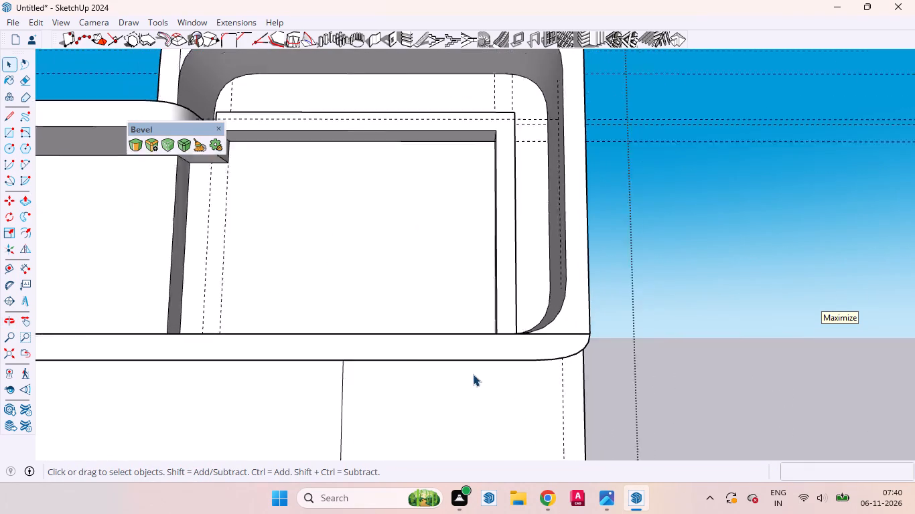
scroll(473, 374, down, 2)
middle_drag(440, 373, 457, 333)
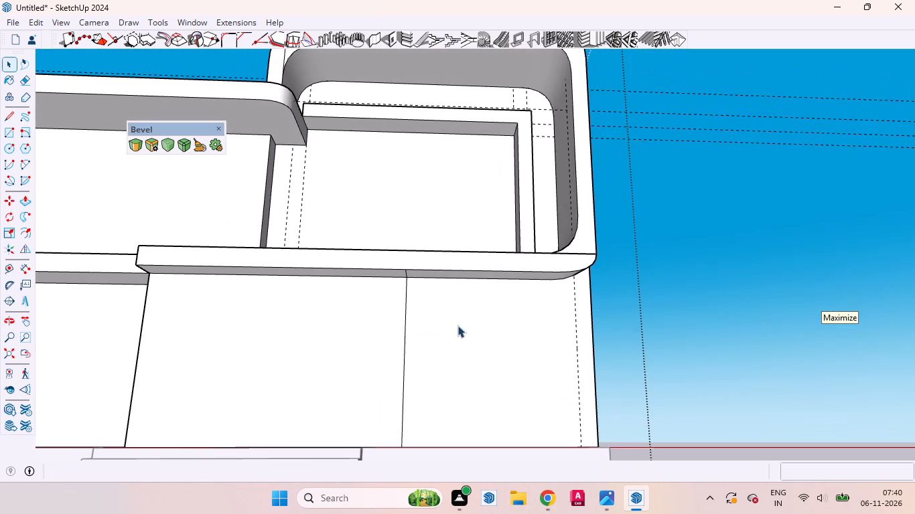
scroll(450, 248, down, 4)
Push/Pull the end face of the L-shaped frame's top bar about 5 15/16" further over the lower beam.
scroll(335, 159, up, 13)
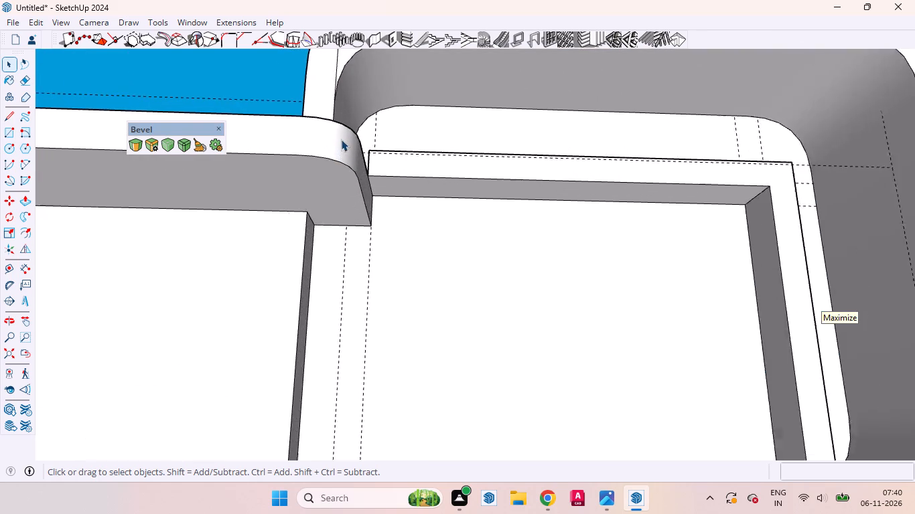
scroll(341, 139, down, 2)
scroll(341, 139, up, 3)
middle_drag(362, 152, 429, 307)
scroll(339, 114, up, 5)
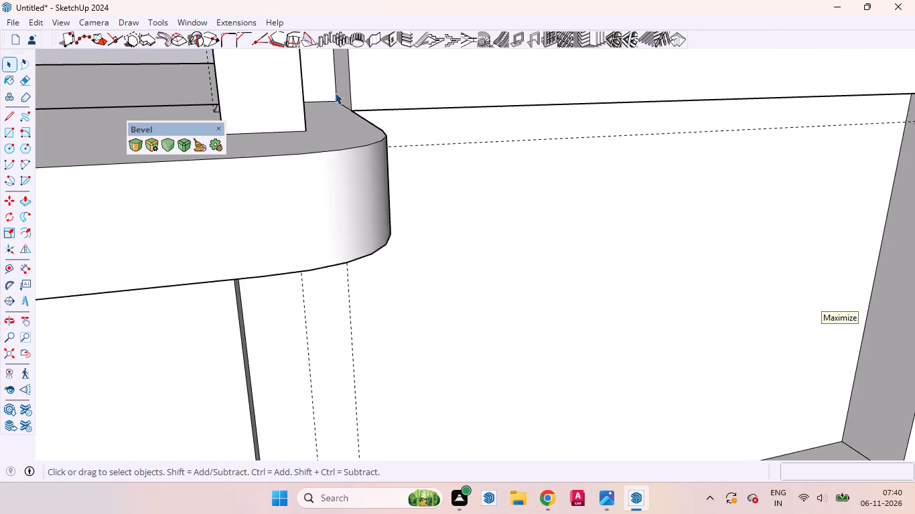
scroll(335, 92, up, 3)
scroll(337, 88, down, 1)
scroll(337, 88, up, 2)
click(347, 87)
key(p)
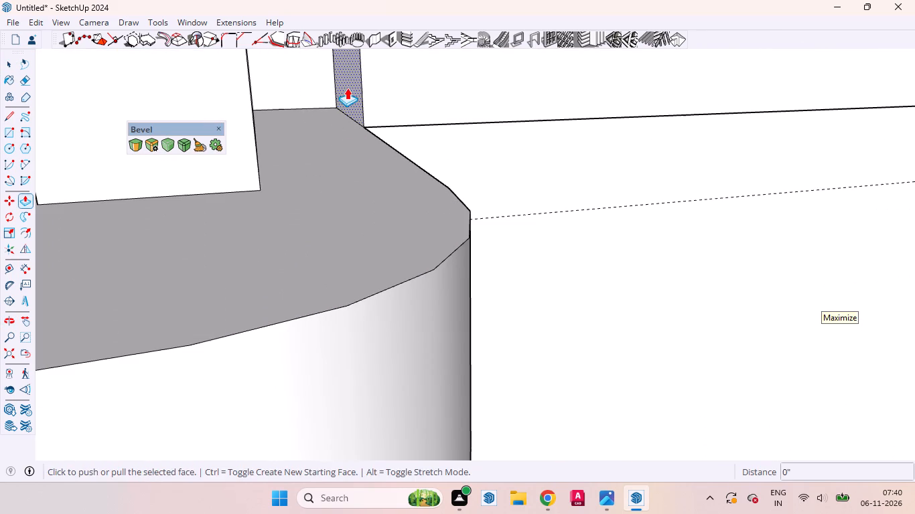
drag(347, 88, 304, 85)
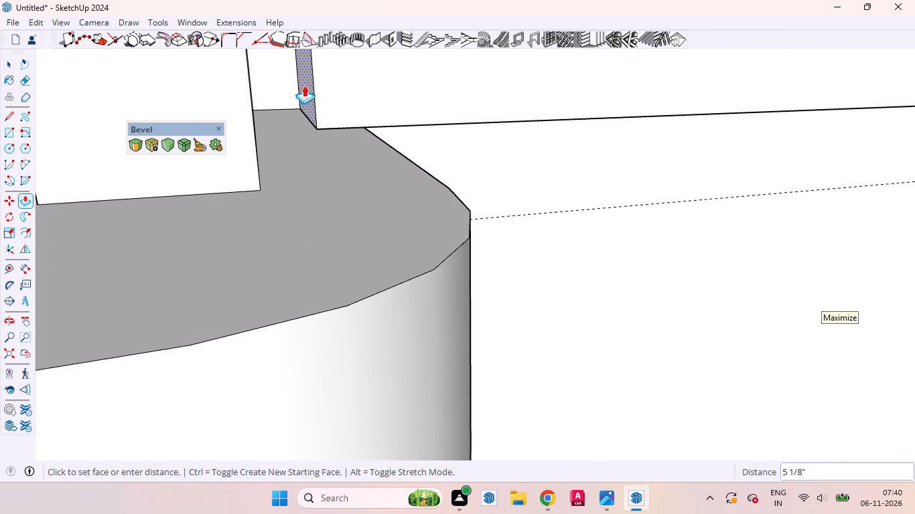
drag(304, 85, 297, 85)
scroll(343, 165, down, 5)
middle_drag(333, 230, 279, 159)
scroll(278, 154, down, 7)
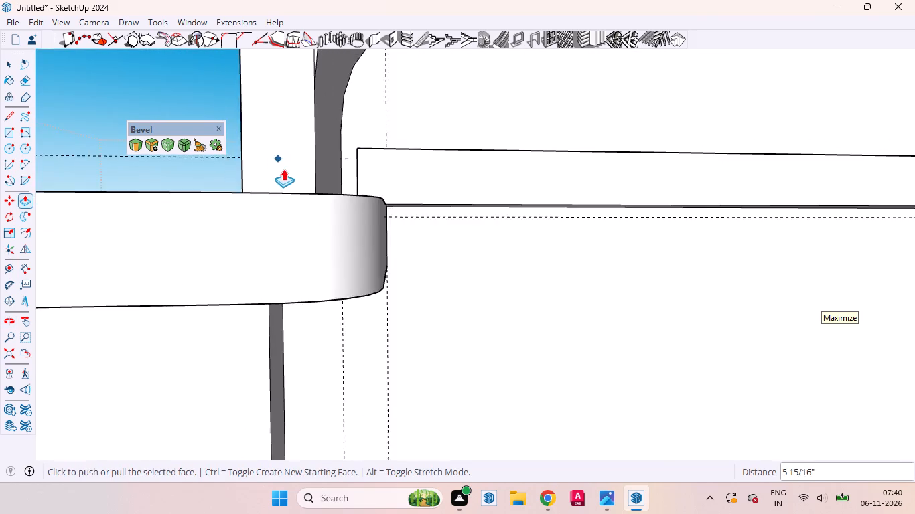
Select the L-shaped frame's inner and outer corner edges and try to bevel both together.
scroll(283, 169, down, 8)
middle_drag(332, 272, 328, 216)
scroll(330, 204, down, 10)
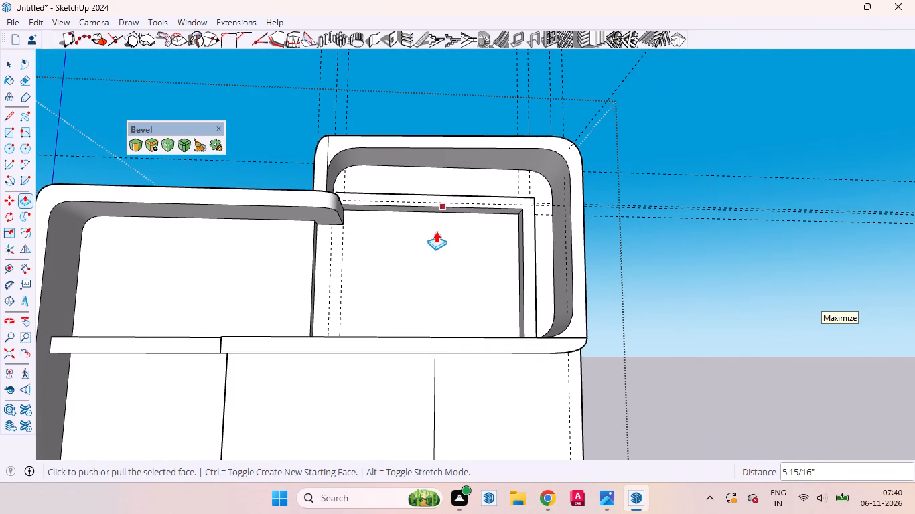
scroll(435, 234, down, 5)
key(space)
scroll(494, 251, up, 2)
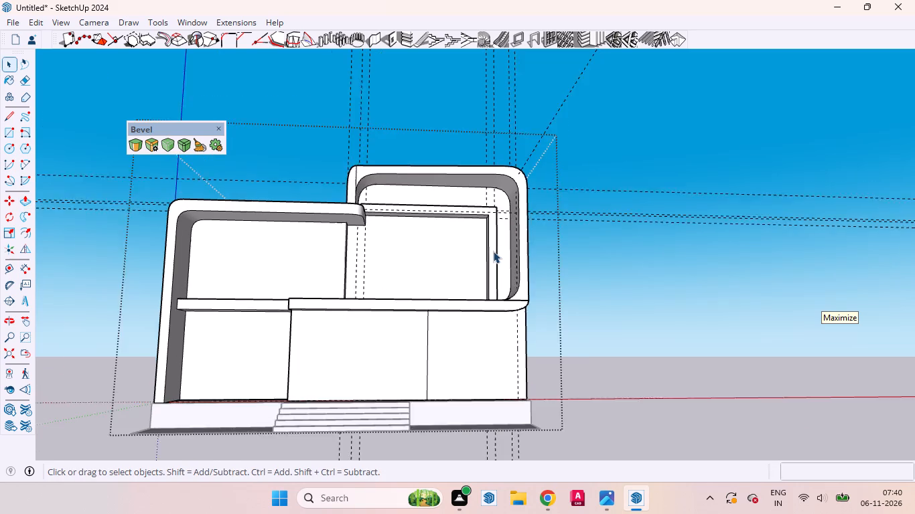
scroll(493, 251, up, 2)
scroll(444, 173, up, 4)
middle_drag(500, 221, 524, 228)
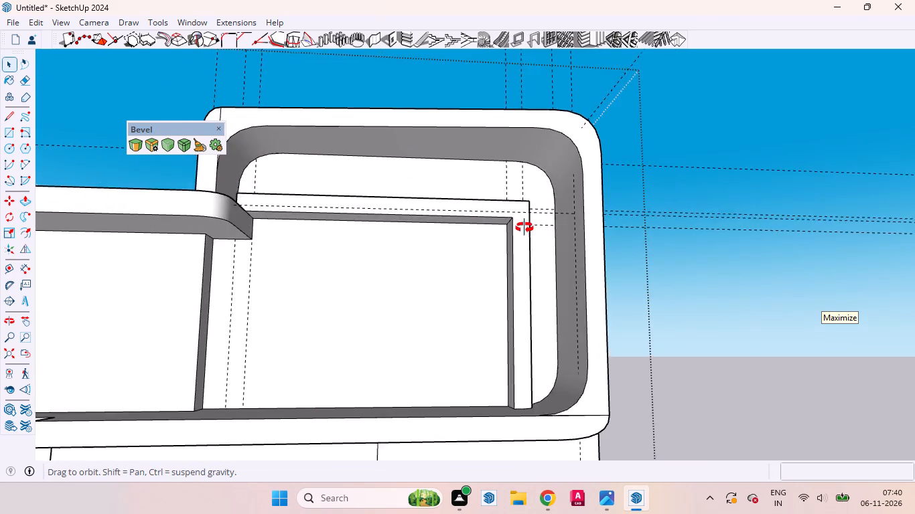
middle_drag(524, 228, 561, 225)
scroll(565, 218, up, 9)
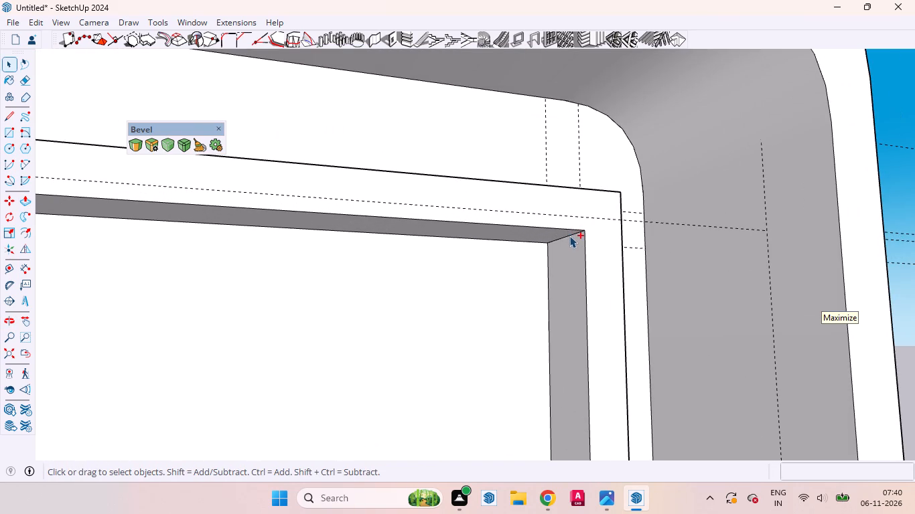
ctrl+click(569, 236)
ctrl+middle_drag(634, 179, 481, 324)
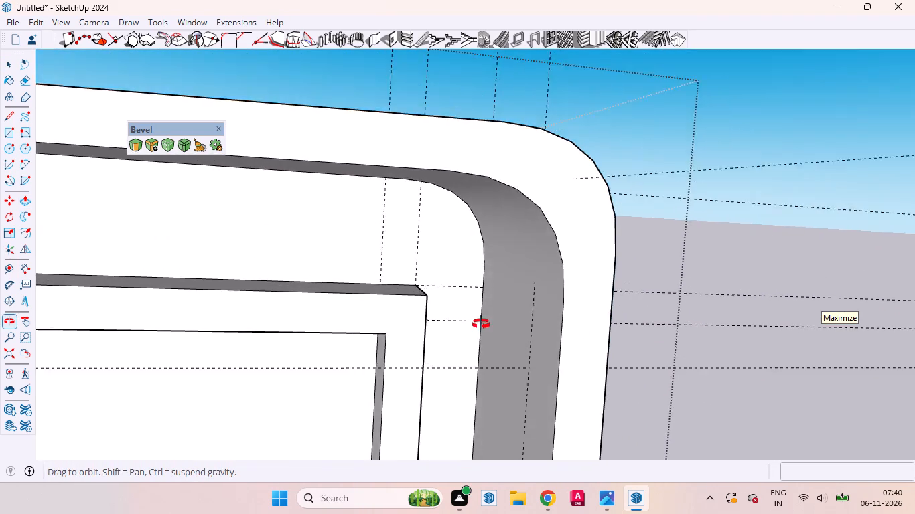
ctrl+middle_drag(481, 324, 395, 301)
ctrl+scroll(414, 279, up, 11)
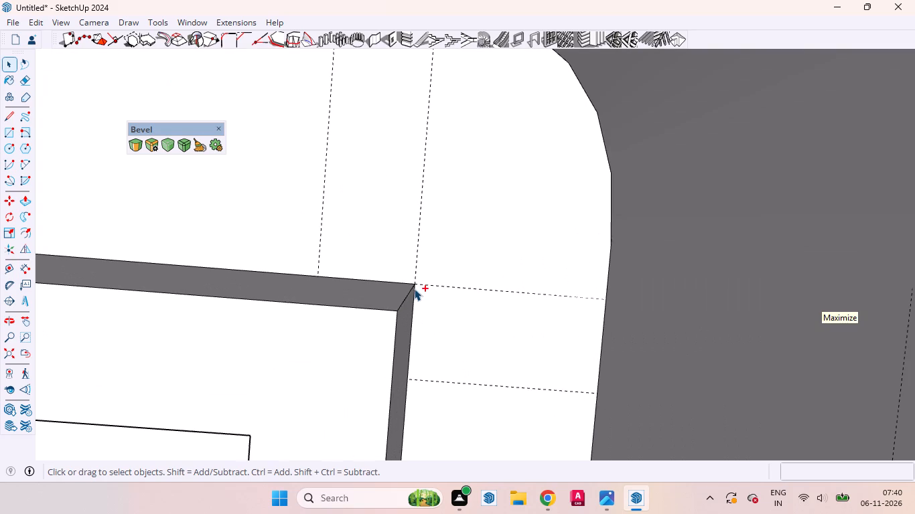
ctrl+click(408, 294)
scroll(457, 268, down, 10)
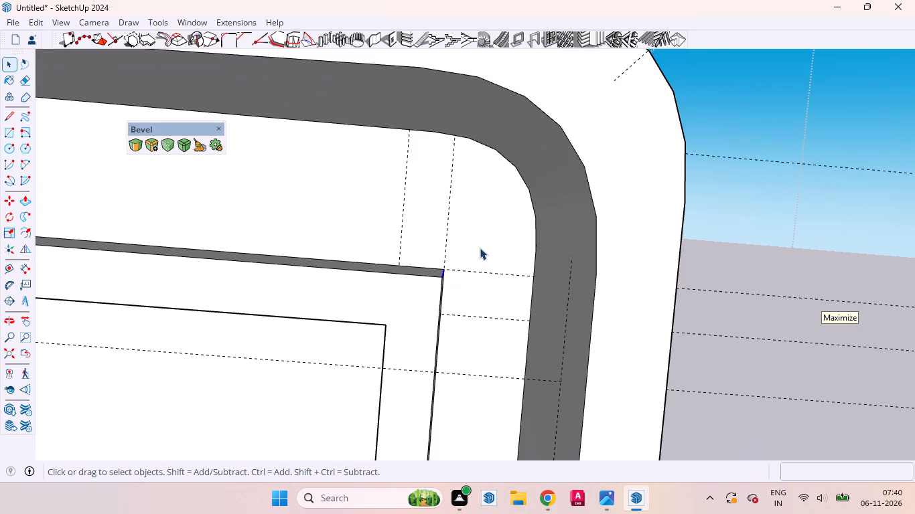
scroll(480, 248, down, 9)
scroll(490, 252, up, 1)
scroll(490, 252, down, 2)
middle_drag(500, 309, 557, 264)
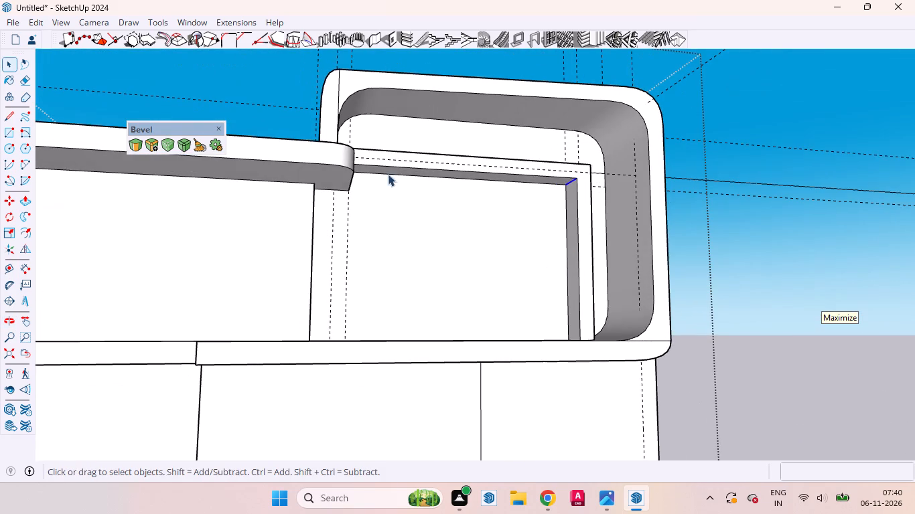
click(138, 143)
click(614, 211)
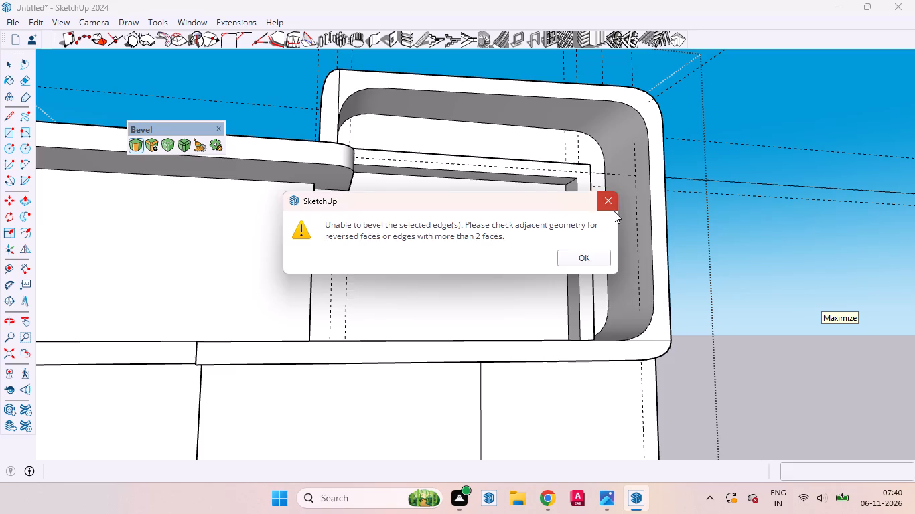
Bevel the inner corner edge of the L-shaped frame with an offset of about 1' 3 1/8" and 6 segments.
scroll(564, 187, up, 5)
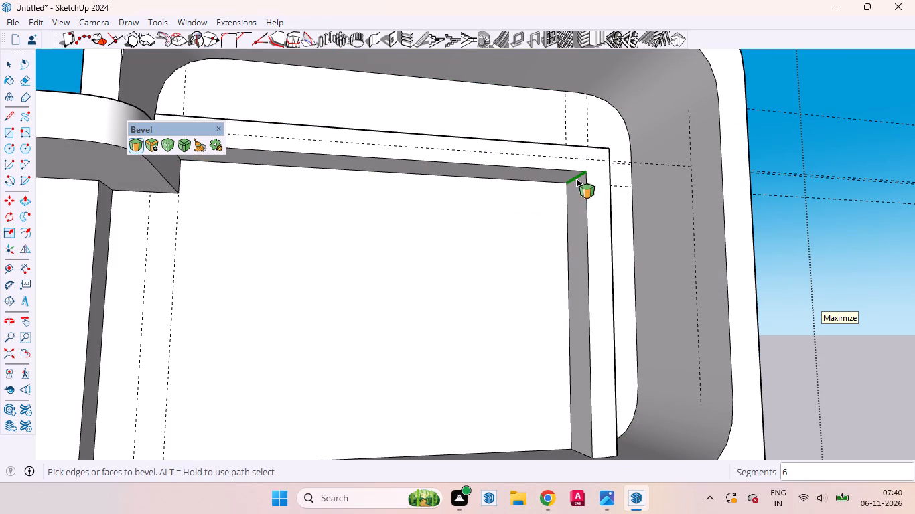
click(576, 177)
click(575, 189)
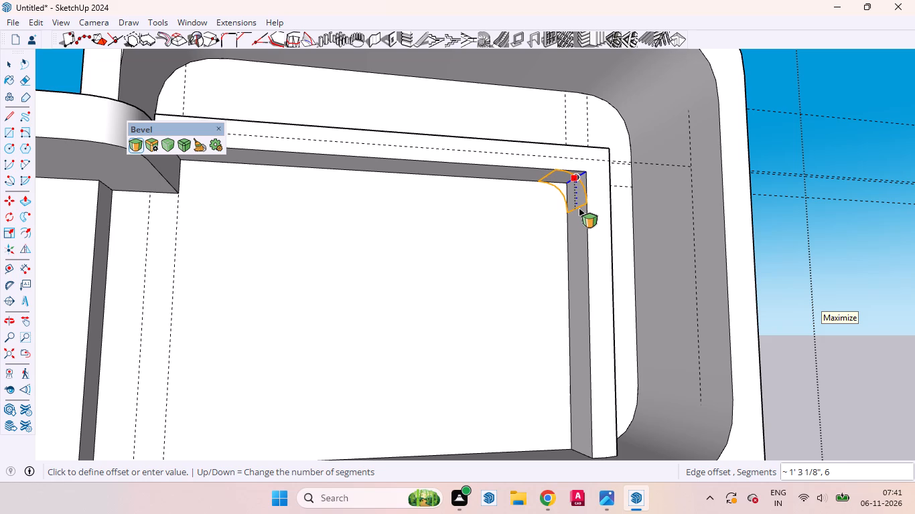
click(579, 208)
Bevel the outer corner edge of the L-shaped frame with an offset of about 1' 5 7/16" and 6 segments.
scroll(615, 140, up, 8)
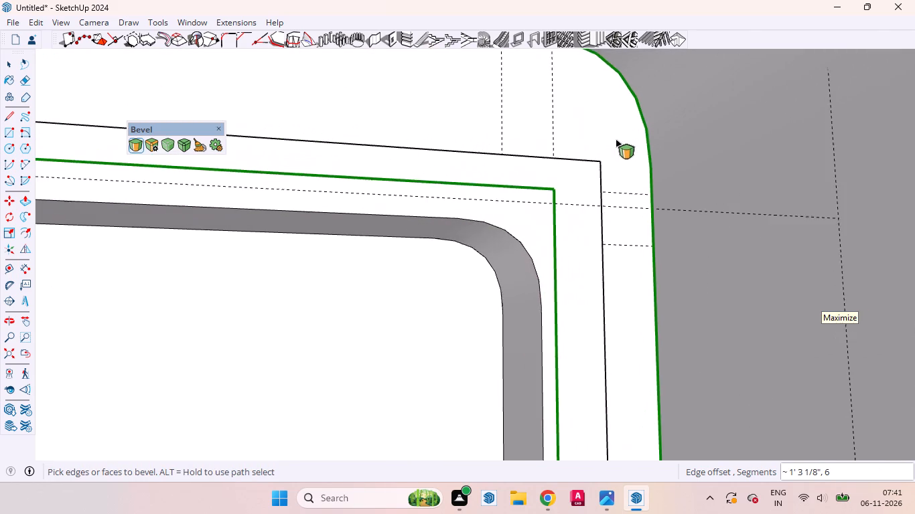
scroll(616, 139, up, 6)
middle_drag(614, 143, 492, 260)
scroll(497, 263, up, 1)
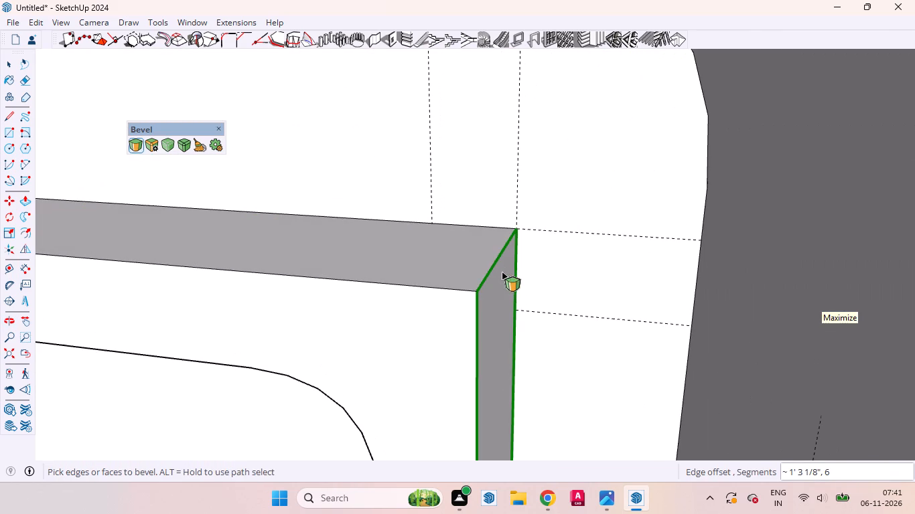
click(494, 262)
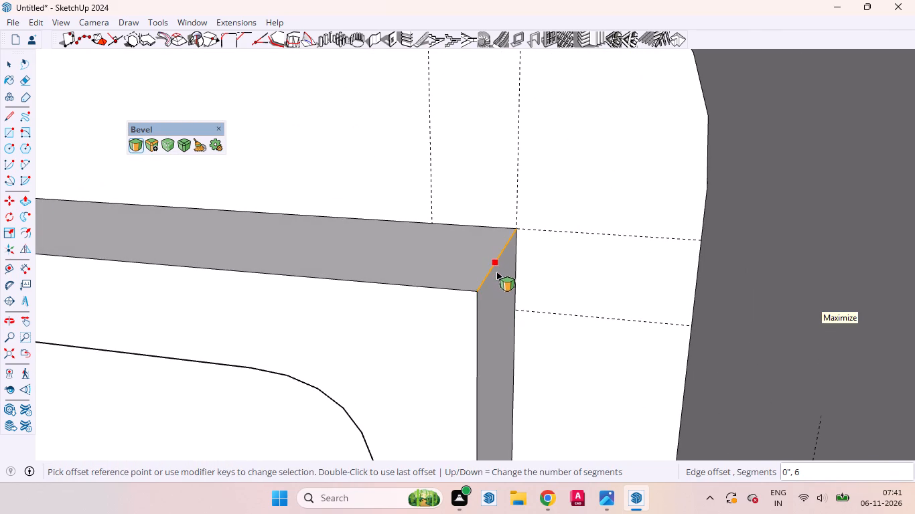
click(496, 272)
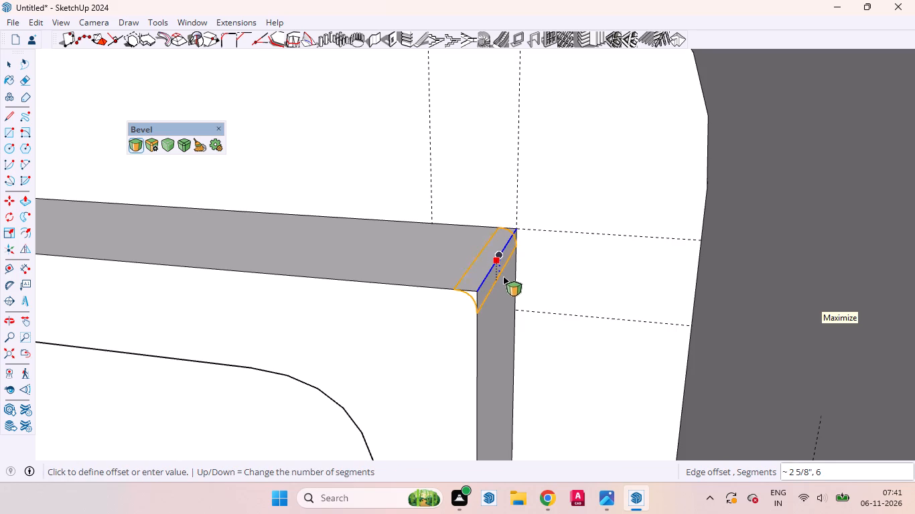
click(514, 345)
Push/Pull the L-shaped frame's front face 6" back toward the upper bay's wall.
scroll(511, 276, down, 9)
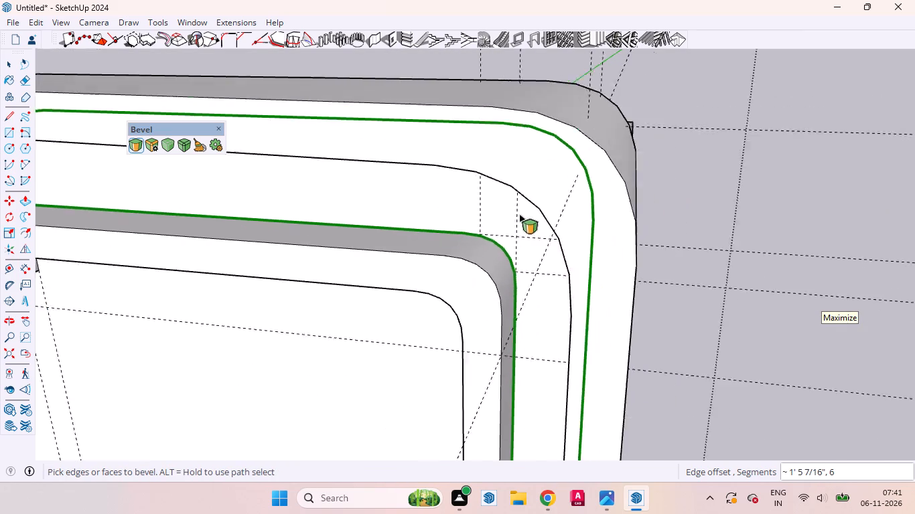
scroll(519, 214, down, 12)
scroll(635, 203, up, 1)
scroll(652, 204, down, 1)
key(space)
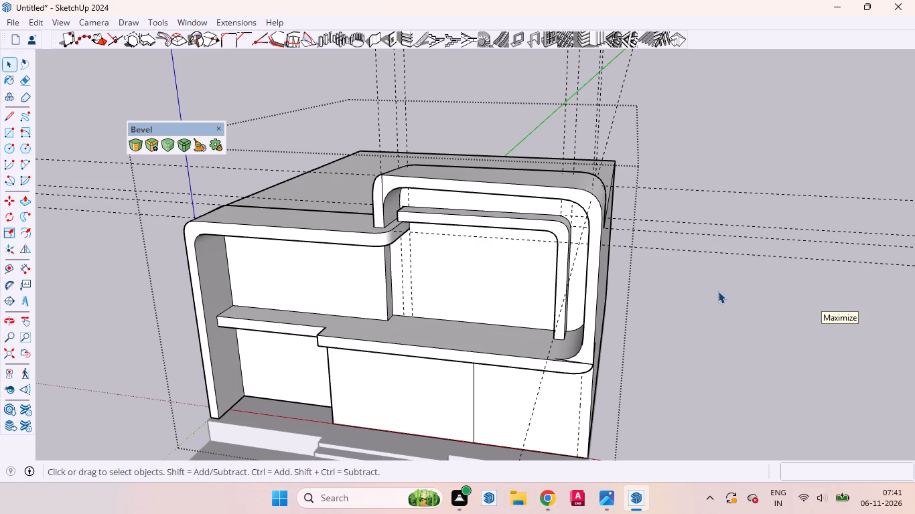
scroll(718, 292, down, 4)
middle_drag(671, 318, 709, 125)
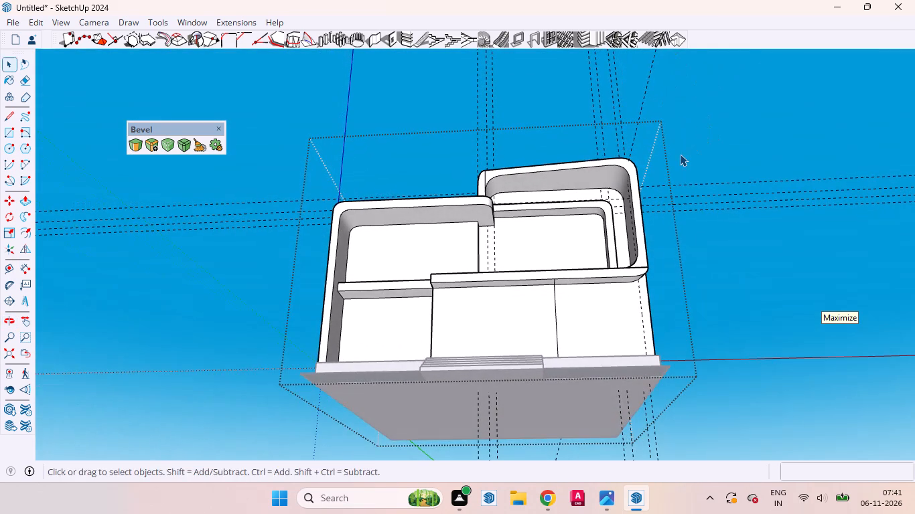
scroll(561, 125, up, 4)
scroll(571, 181, up, 2)
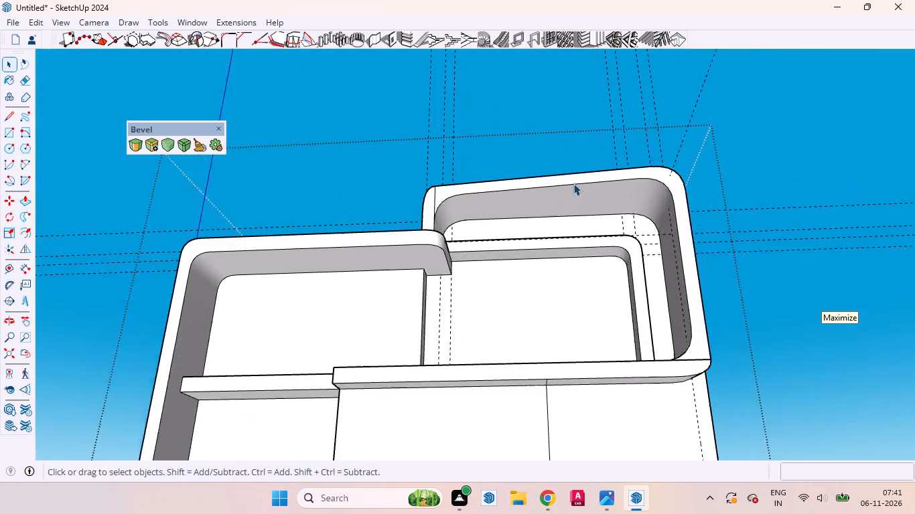
scroll(573, 183, up, 10)
middle_drag(632, 260, 684, 319)
click(681, 290)
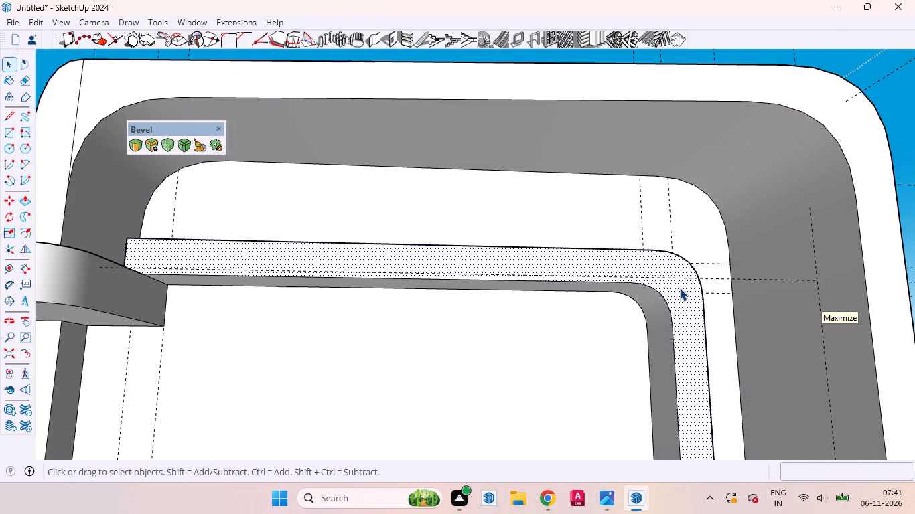
scroll(661, 288, down, 11)
scroll(674, 320, up, 4)
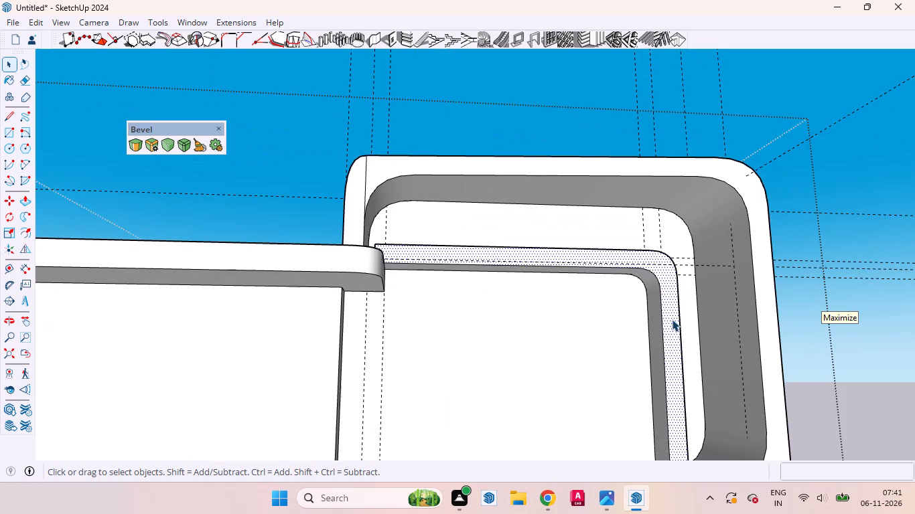
key(p)
scroll(673, 325, up, 5)
drag(673, 327, 671, 325)
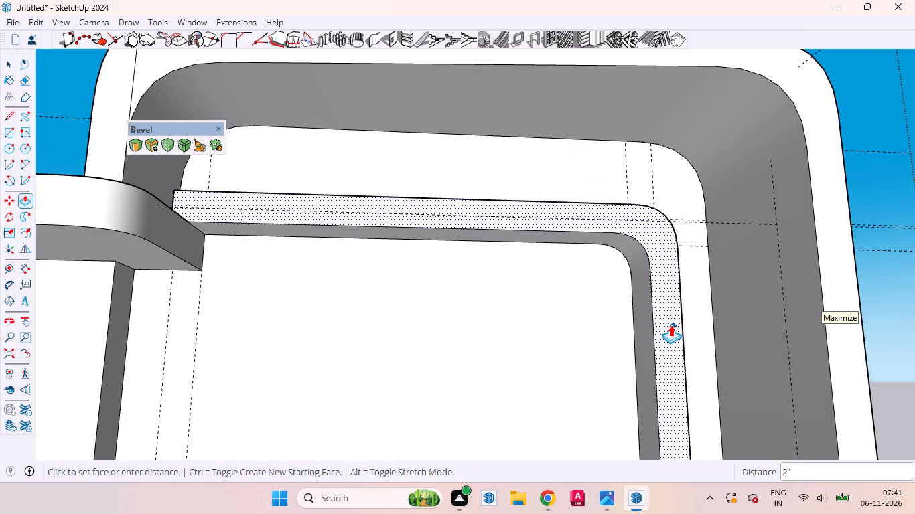
drag(671, 325, 666, 322)
key(6)
key(Return)
key(space)
Examine the building's whole front and the joint where the upper frame meets the lower roof beam.
scroll(666, 327, down, 9)
scroll(588, 278, up, 2)
scroll(588, 278, down, 7)
click(720, 351)
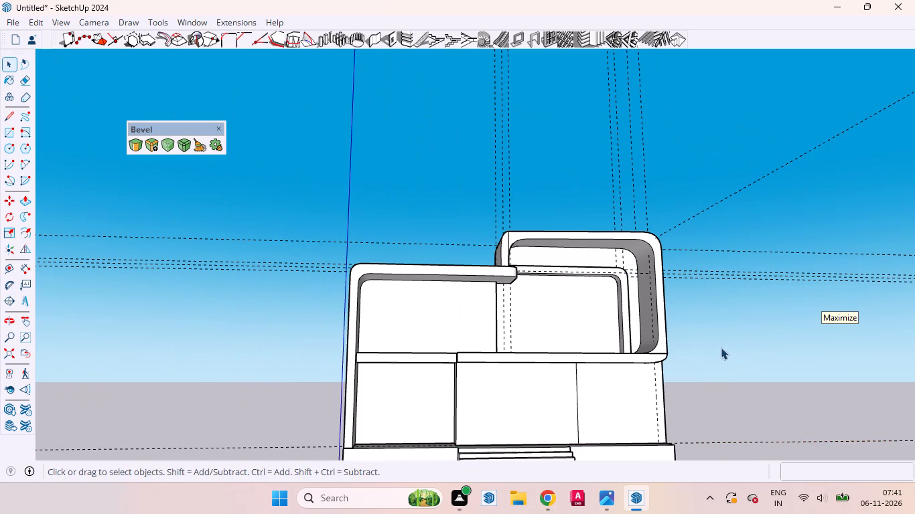
middle_drag(685, 316, 689, 396)
triple_click(576, 317)
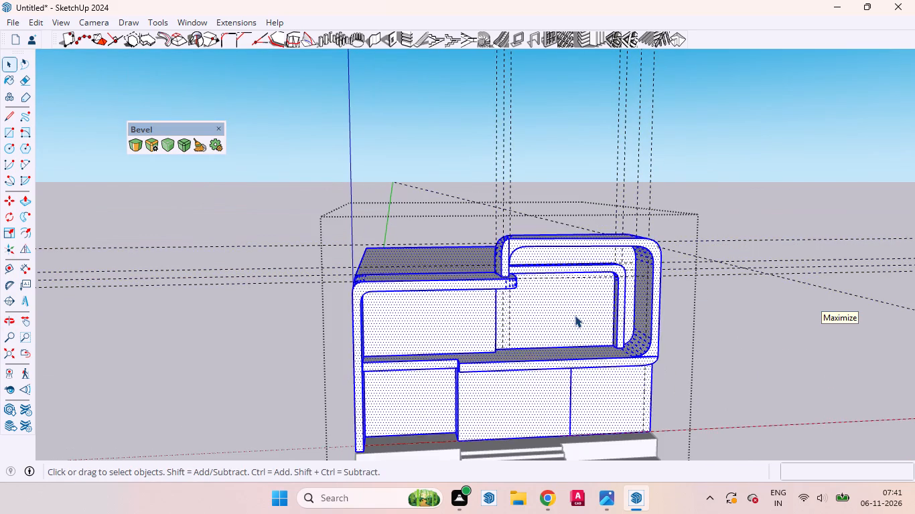
scroll(579, 315, up, 4)
click(576, 327)
middle_drag(579, 325, 514, 268)
scroll(521, 266, up, 1)
scroll(638, 280, down, 4)
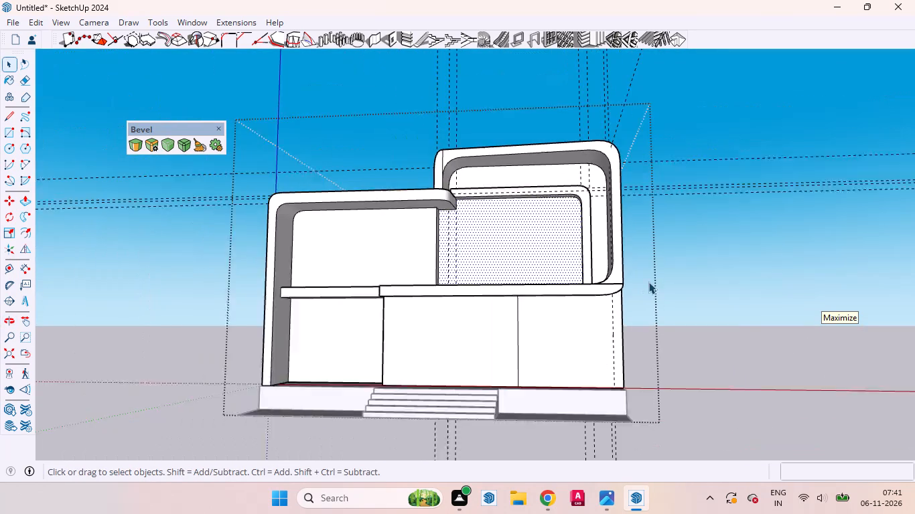
scroll(648, 282, down, 4)
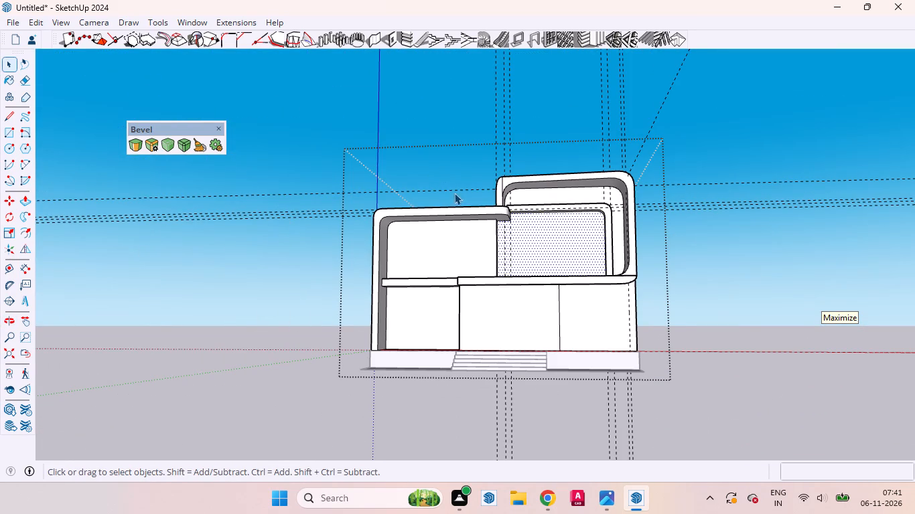
scroll(469, 198, up, 1)
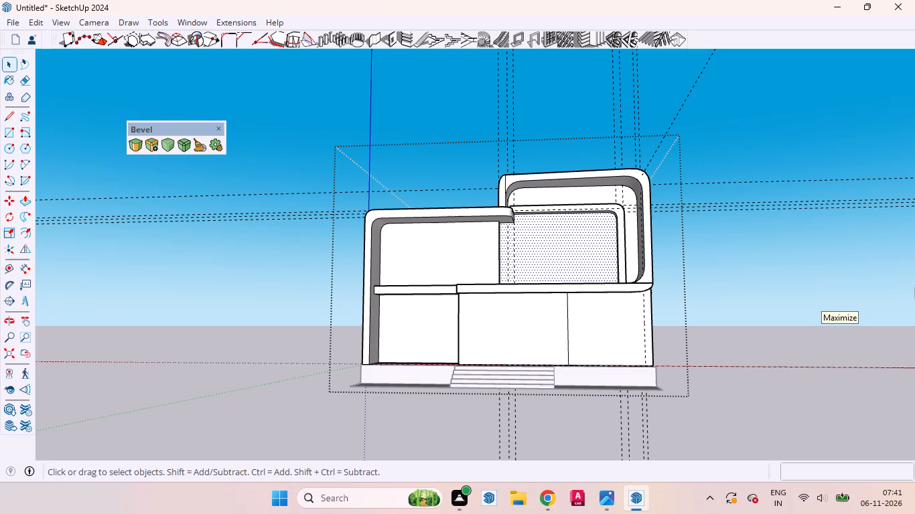
scroll(507, 211, up, 3)
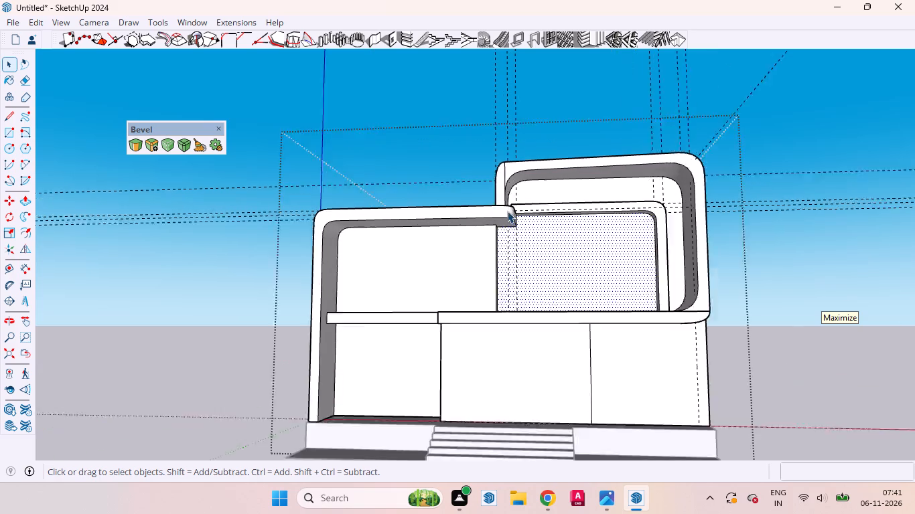
scroll(507, 211, up, 15)
middle_drag(499, 195, 648, 286)
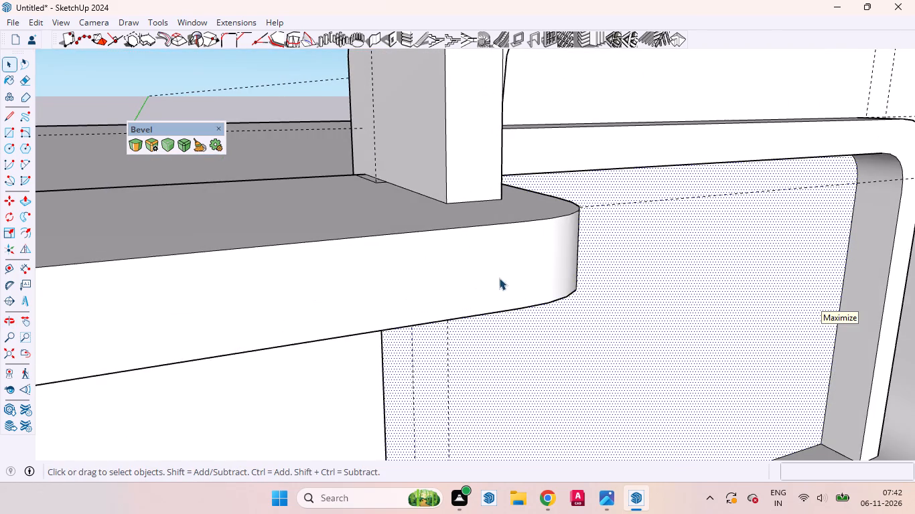
scroll(460, 266, down, 12)
middle_drag(694, 270, 564, 218)
scroll(662, 270, down, 6)
scroll(693, 297, up, 1)
scroll(695, 304, down, 4)
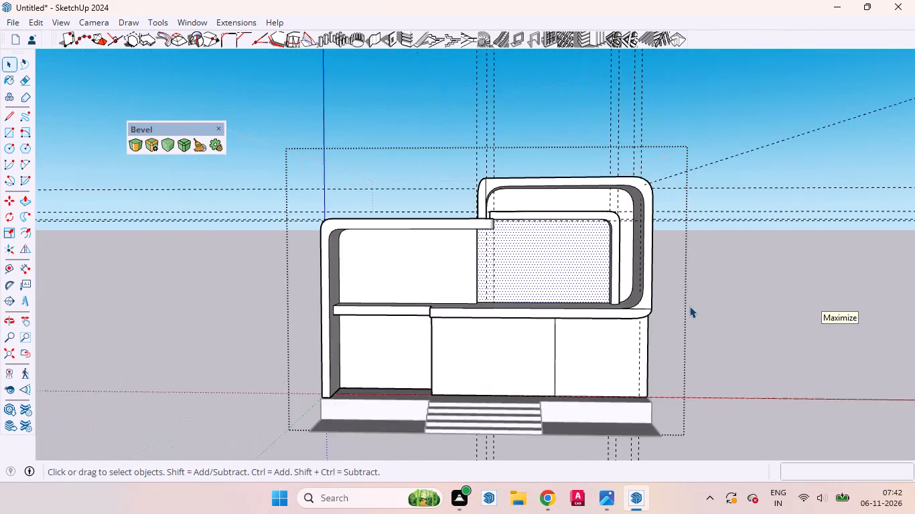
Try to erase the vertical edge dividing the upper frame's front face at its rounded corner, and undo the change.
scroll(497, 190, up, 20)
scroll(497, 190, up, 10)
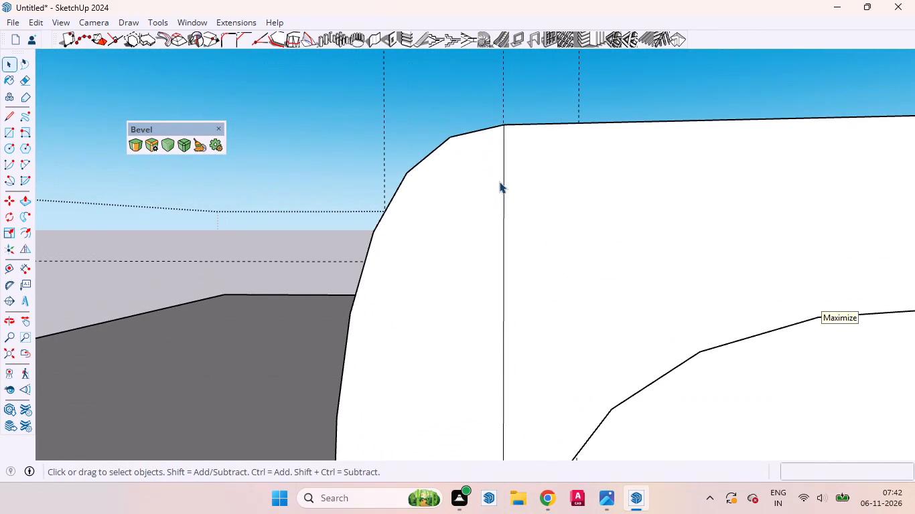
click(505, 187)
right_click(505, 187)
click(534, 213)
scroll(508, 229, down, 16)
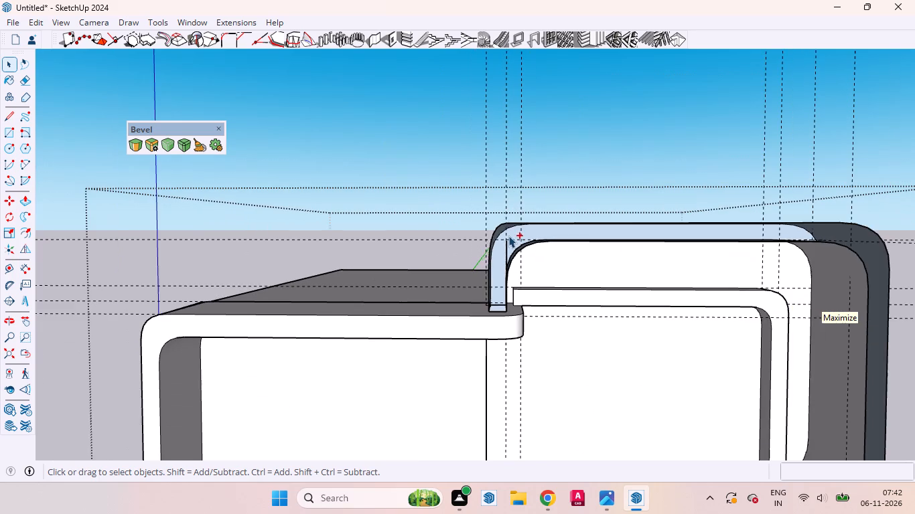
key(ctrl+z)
Examine the upper frame's rounded corner, the vertical edge on its front face, and the building's whole front.
scroll(499, 256, up, 12)
middle_drag(529, 258, 224, 365)
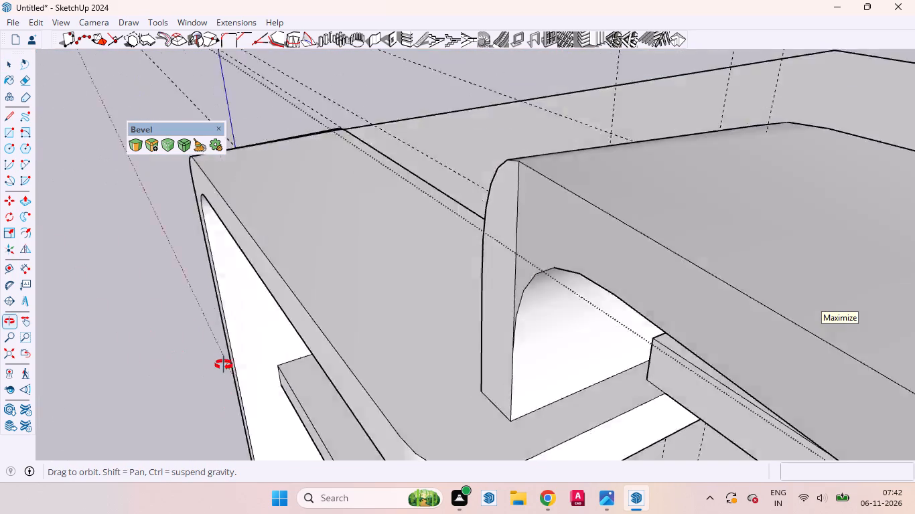
middle_drag(224, 365, 226, 360)
scroll(535, 237, up, 11)
scroll(523, 238, down, 7)
scroll(496, 192, up, 1)
middle_drag(496, 203, 510, 263)
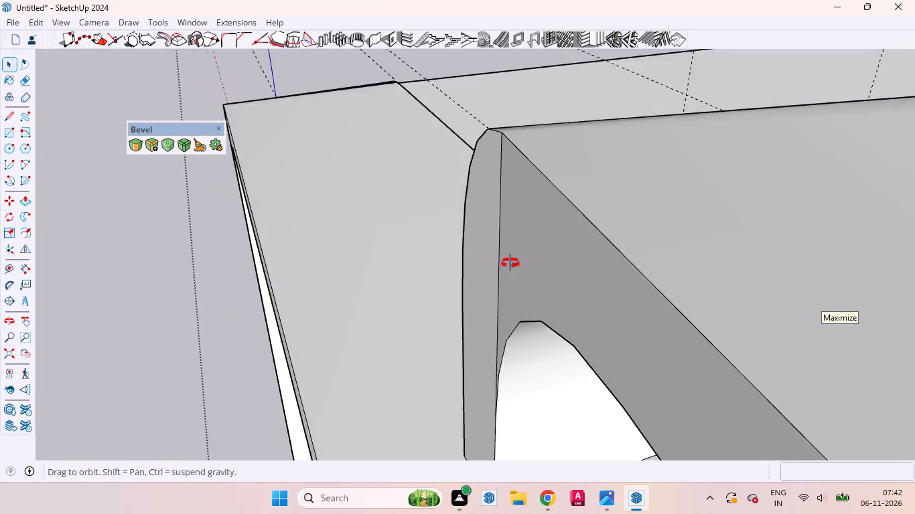
middle_drag(510, 263, 748, 146)
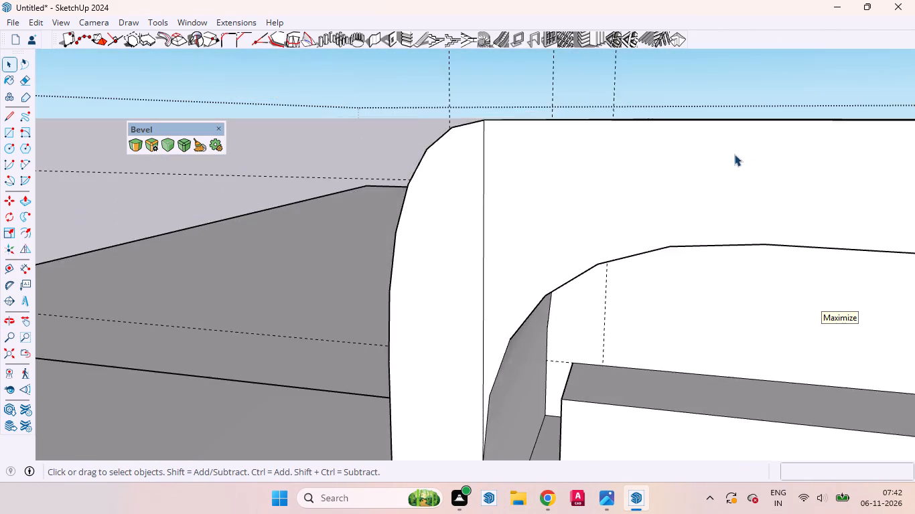
scroll(671, 207, down, 20)
scroll(671, 207, down, 2)
middle_drag(530, 205, 639, 106)
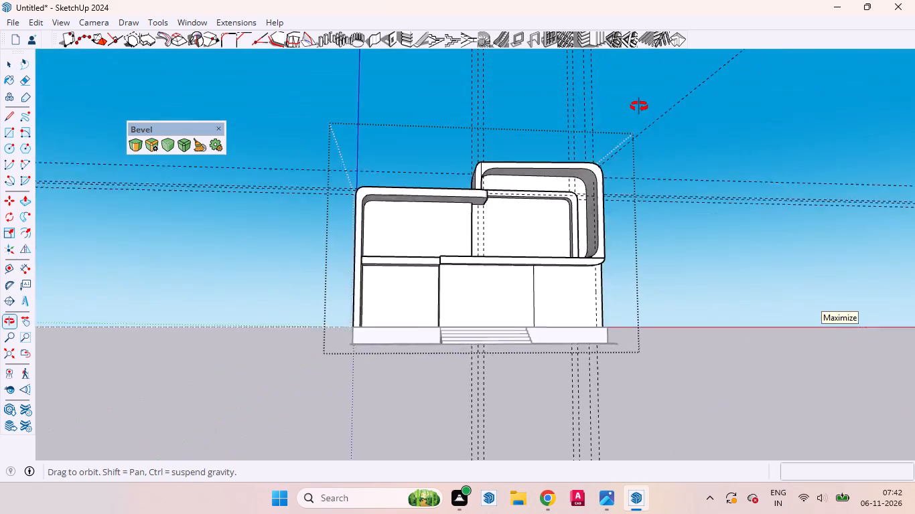
middle_drag(639, 106, 641, 102)
Erase the short stray edge crossing the thin sliver at the upper frame's lower rounded corner.
scroll(593, 232, up, 20)
scroll(593, 232, up, 8)
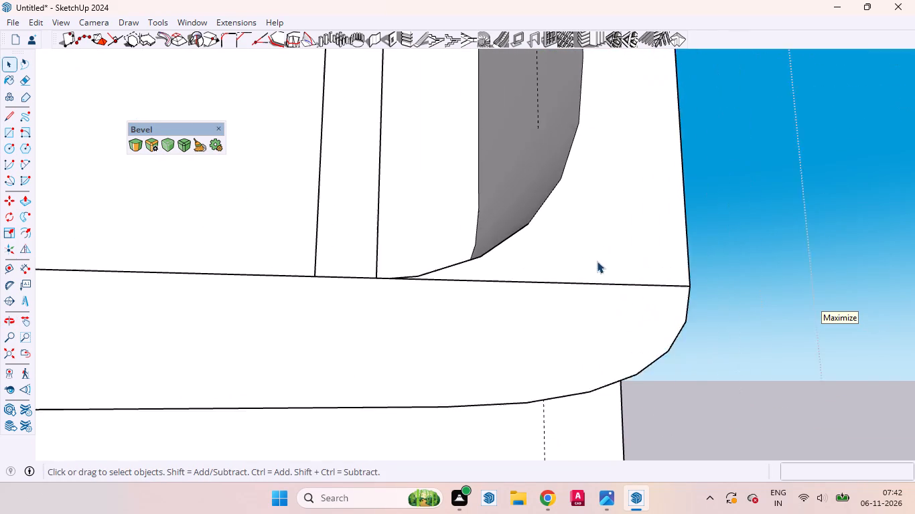
middle_drag(590, 268, 636, 513)
scroll(590, 277, up, 1)
scroll(583, 362, down, 3)
scroll(583, 355, up, 1)
scroll(583, 353, down, 2)
scroll(594, 305, up, 8)
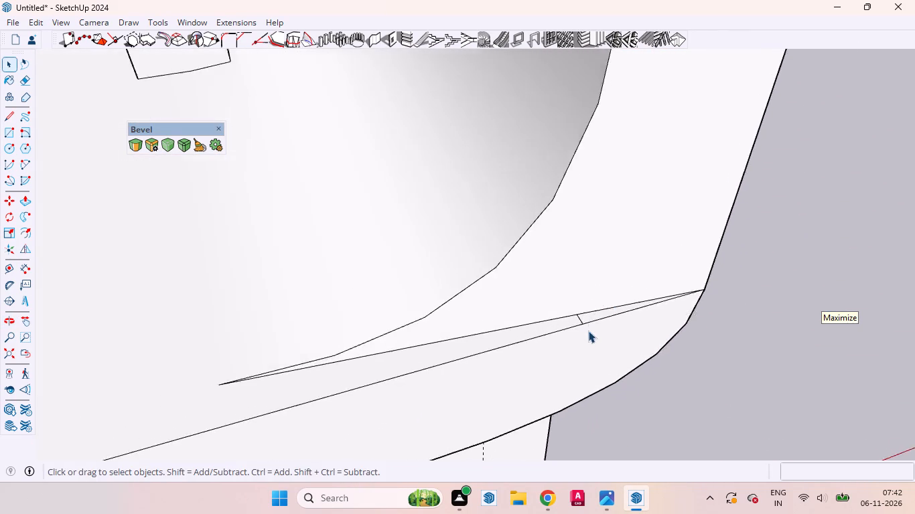
scroll(588, 331, up, 3)
click(577, 313)
right_click(576, 313)
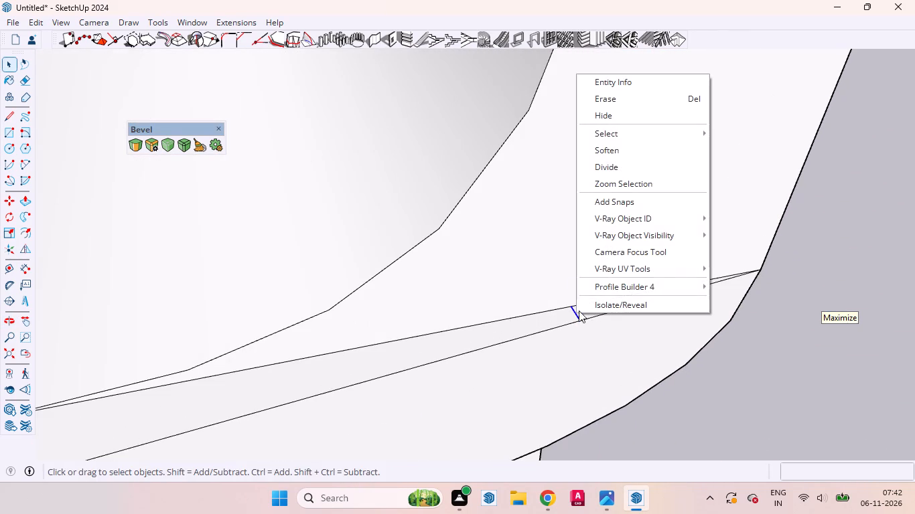
click(601, 99)
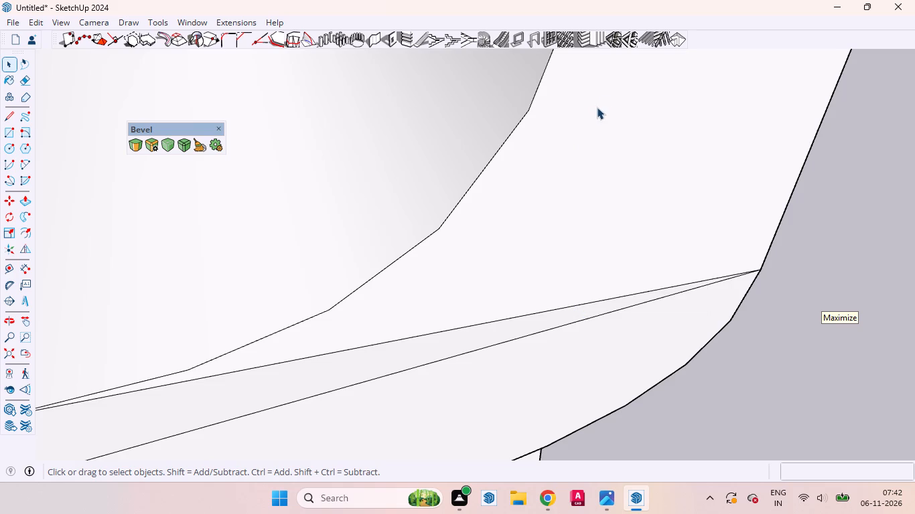
Examine the building from below and from the front, and check the geometry connected to the upper bay's back wall.
scroll(608, 287, down, 20)
scroll(608, 287, down, 8)
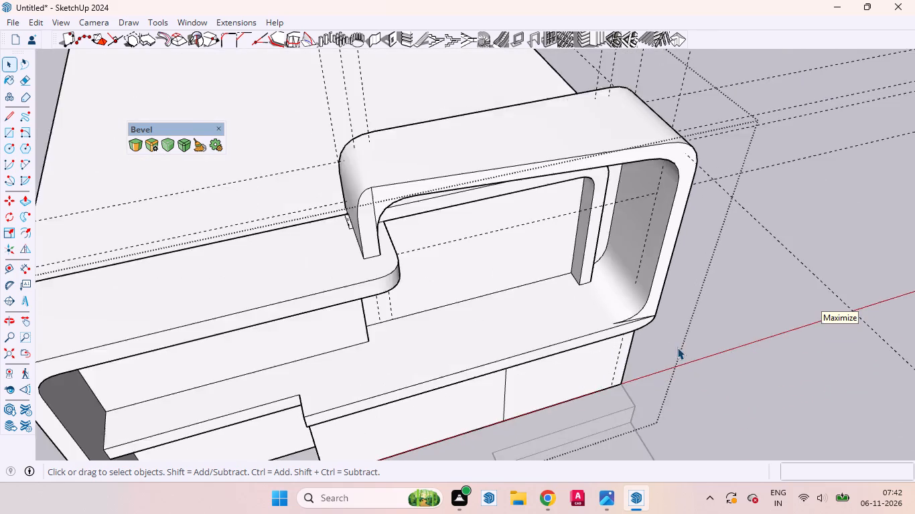
scroll(677, 347, down, 4)
middle_drag(679, 352, 612, 44)
scroll(615, 181, down, 7)
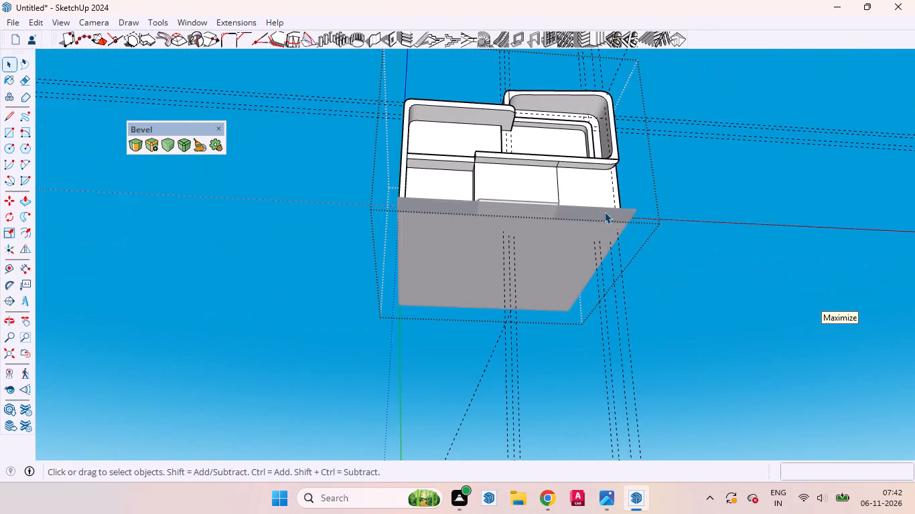
middle_drag(606, 231, 578, 464)
click(730, 302)
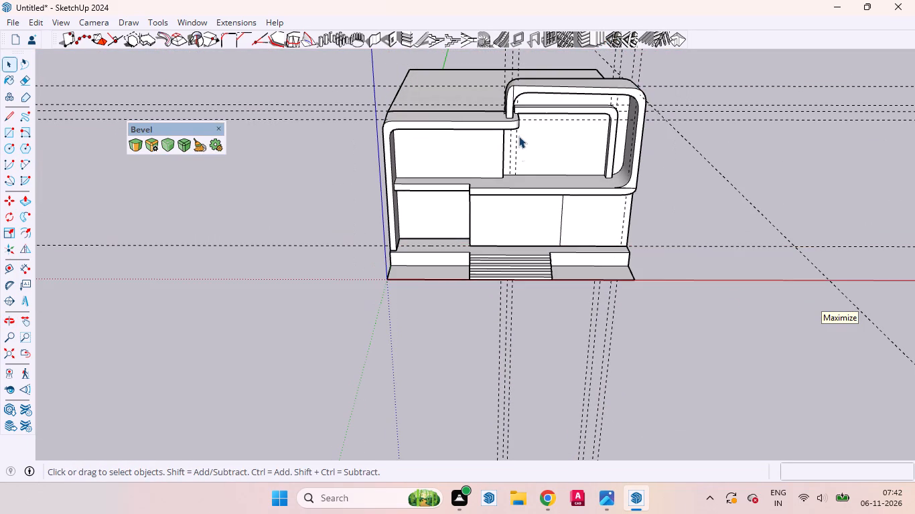
click(518, 135)
double_click(549, 139)
triple_click(554, 145)
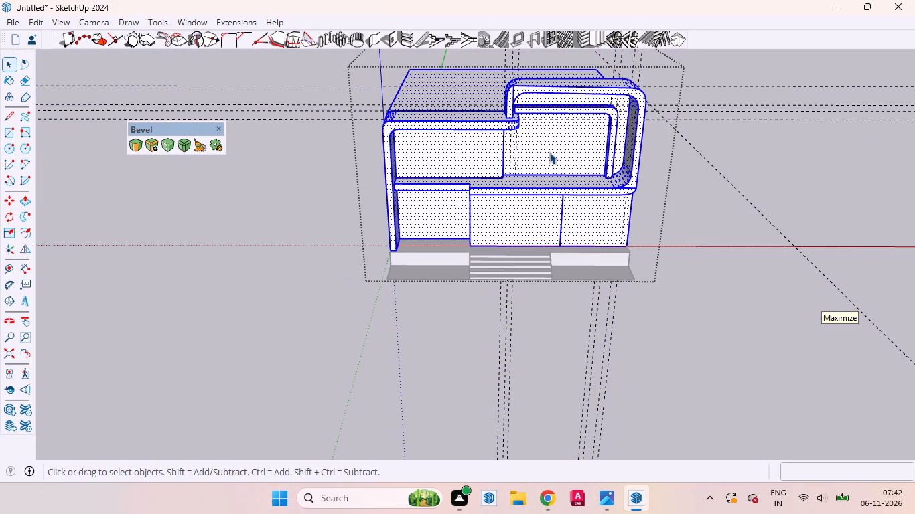
click(549, 152)
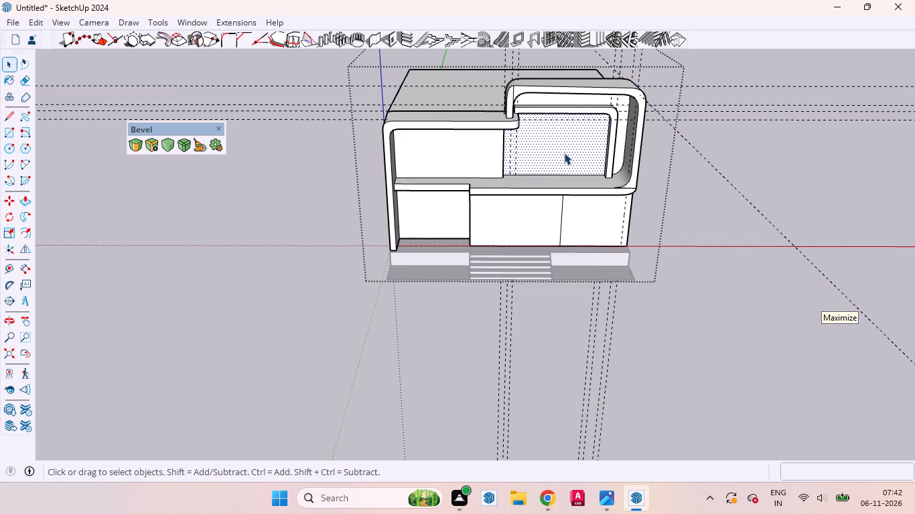
Erase the short edge crossing the underside of the projecting first-floor slab, above the ground-floor wall's vertical dividing line.
scroll(539, 206, up, 3)
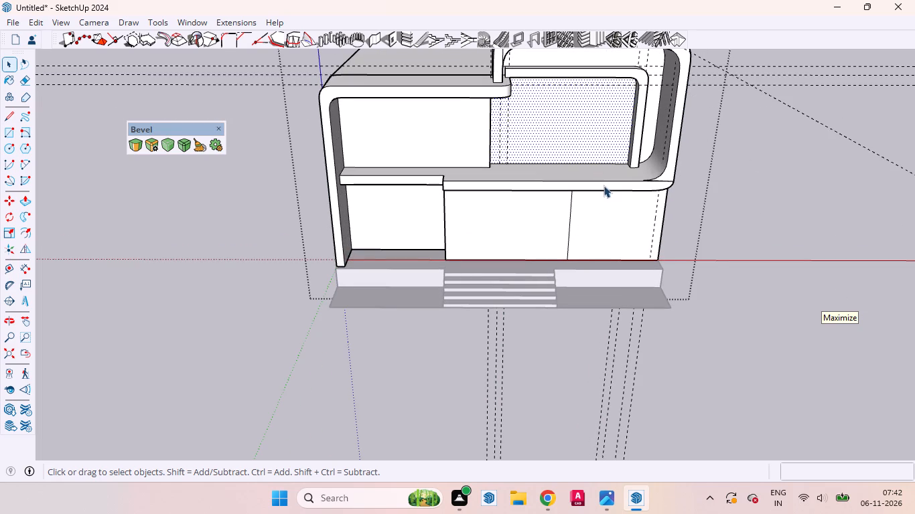
scroll(608, 185, up, 3)
middle_drag(586, 212, 391, 48)
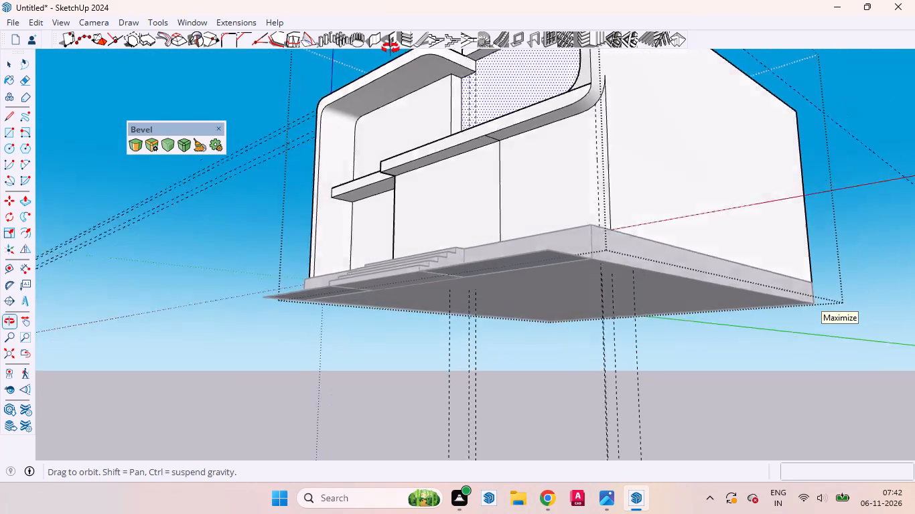
middle_drag(391, 48, 417, 46)
scroll(494, 162, up, 13)
scroll(500, 105, down, 1)
scroll(500, 105, up, 1)
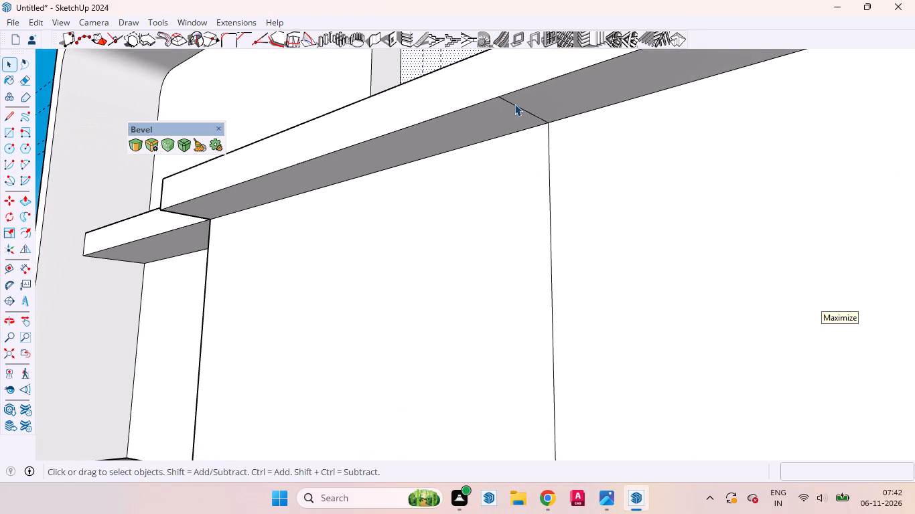
click(515, 106)
right_click(515, 108)
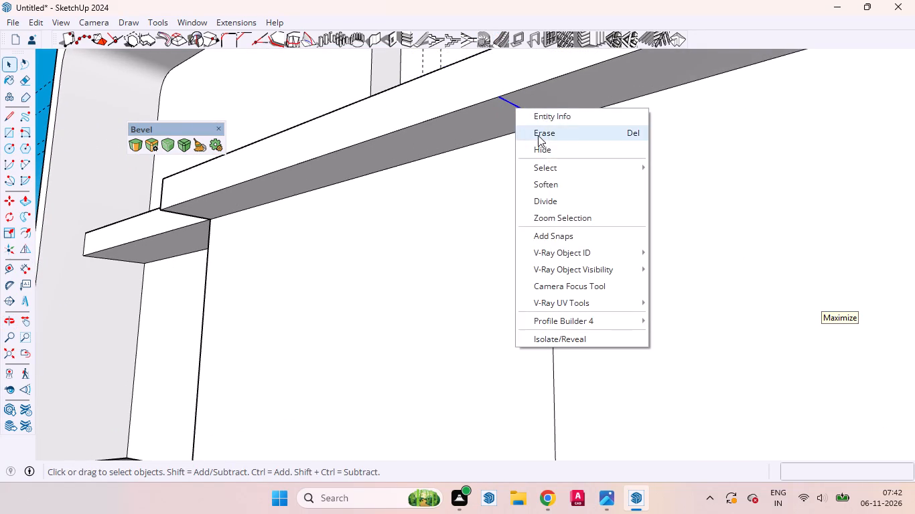
click(538, 135)
Place a vertical guide 12" in from the ground-floor central wall's outer corner edge beside the recessed bay.
scroll(581, 202, down, 12)
middle_drag(514, 234, 914, 222)
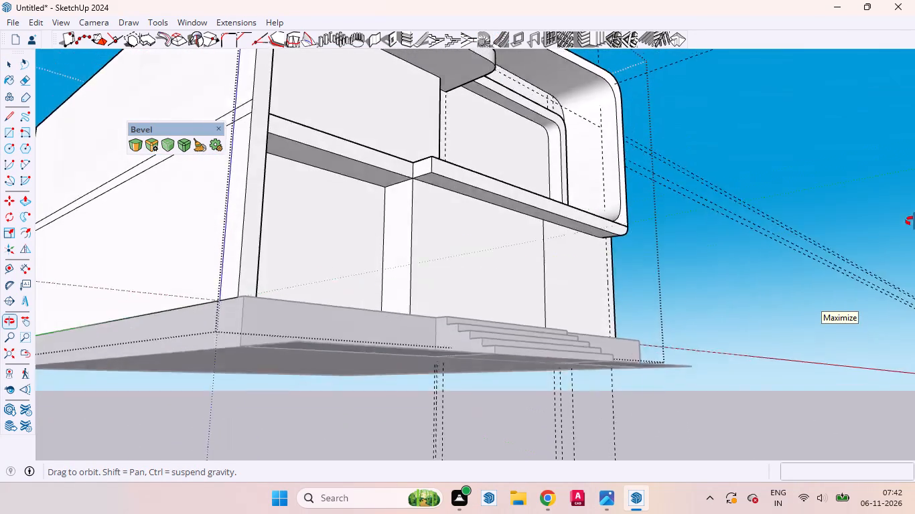
middle_drag(914, 222, 912, 224)
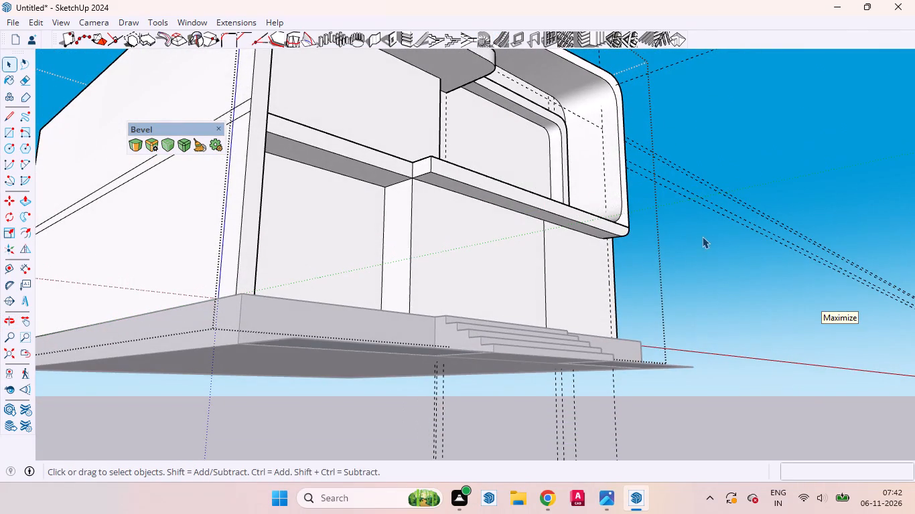
scroll(608, 225, up, 2)
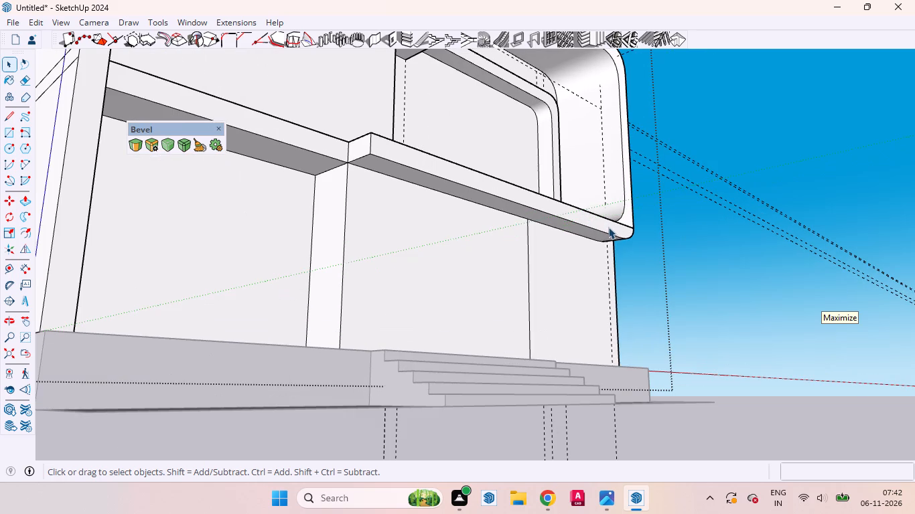
middle_drag(492, 242, 380, 293)
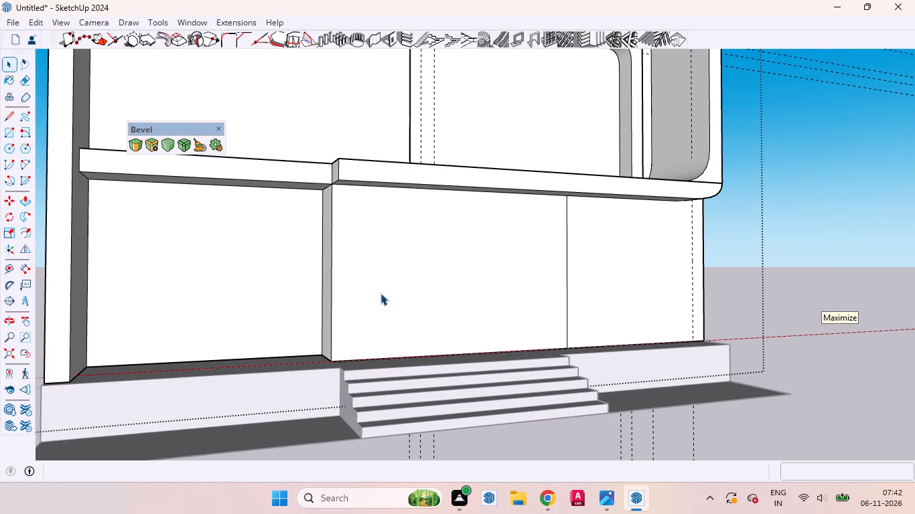
key(t)
scroll(360, 259, up, 6)
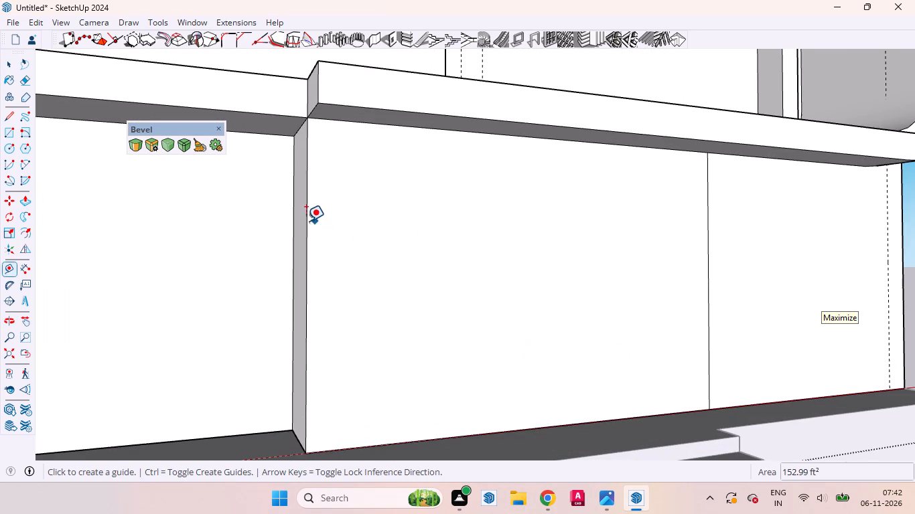
click(308, 220)
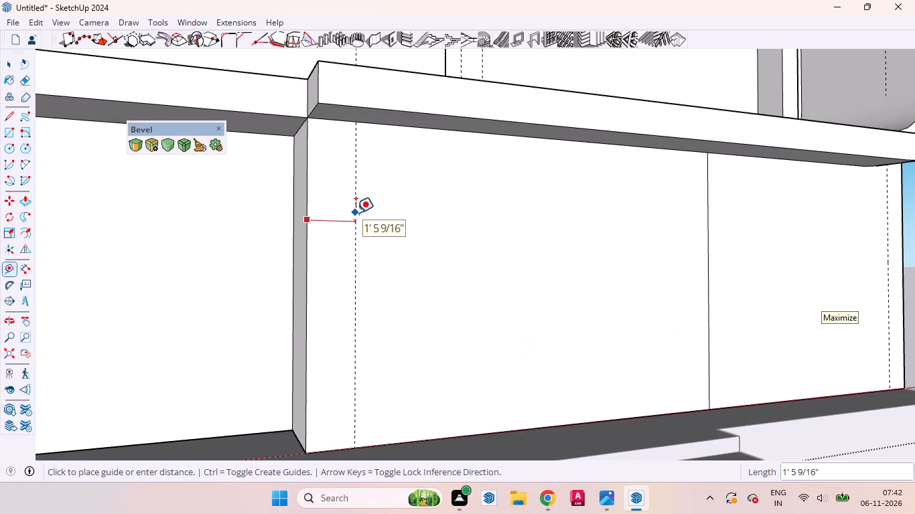
text(12)
key(Return)
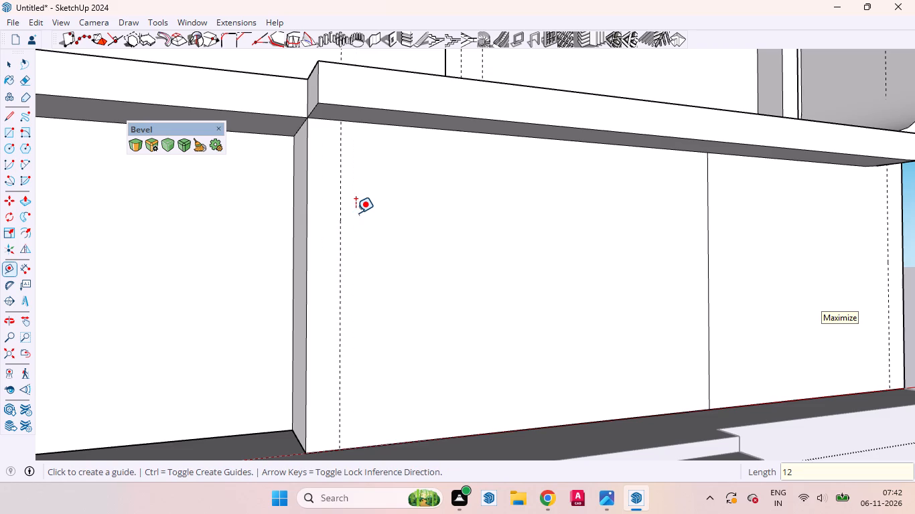
key(space)
Draw a 1' wide rectangle between the wall's corner edge and the guide, from the floor up to the slab's underside.
key(r)
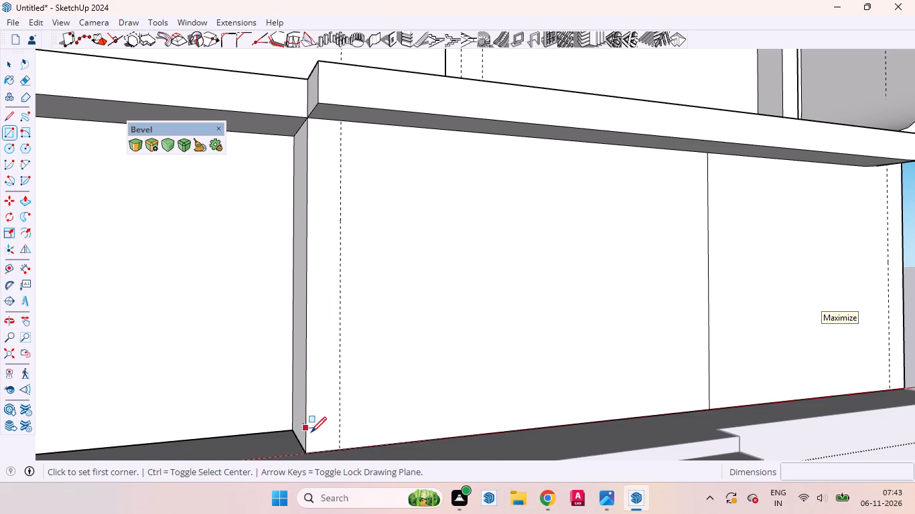
click(311, 452)
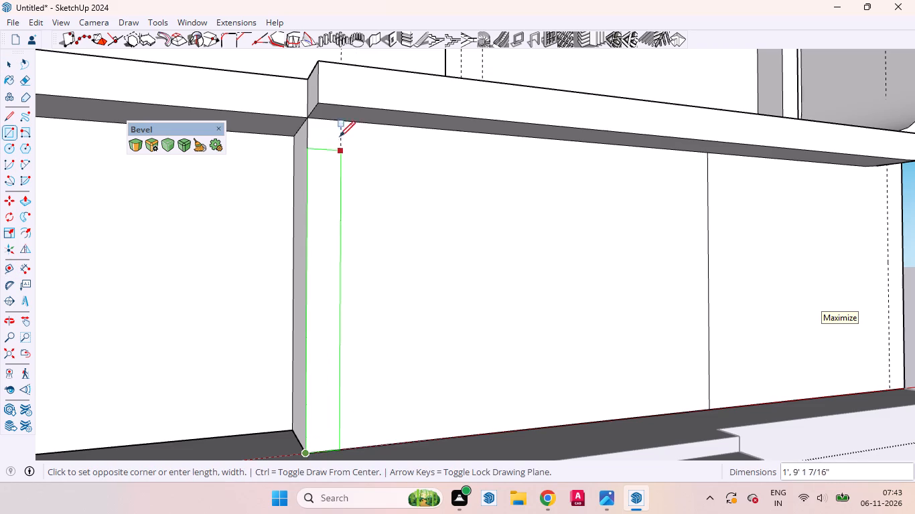
click(341, 122)
key(space)
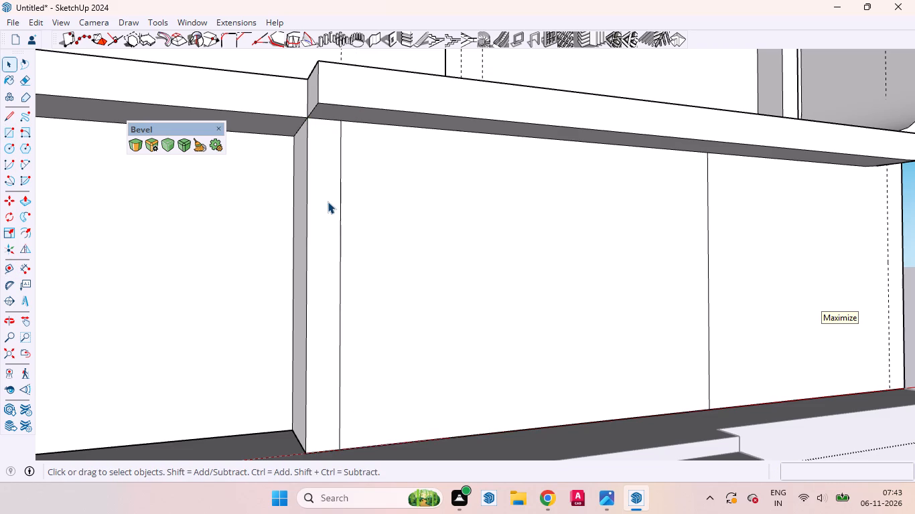
Push/Pull the 1' wide strip outward to align with the front face of the projecting slab.
click(324, 182)
key(p)
click(322, 183)
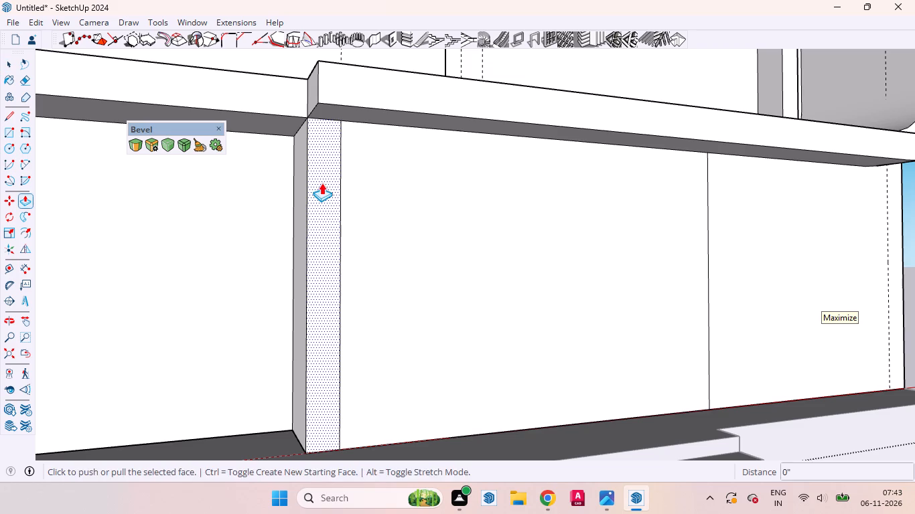
click(362, 99)
key(space)
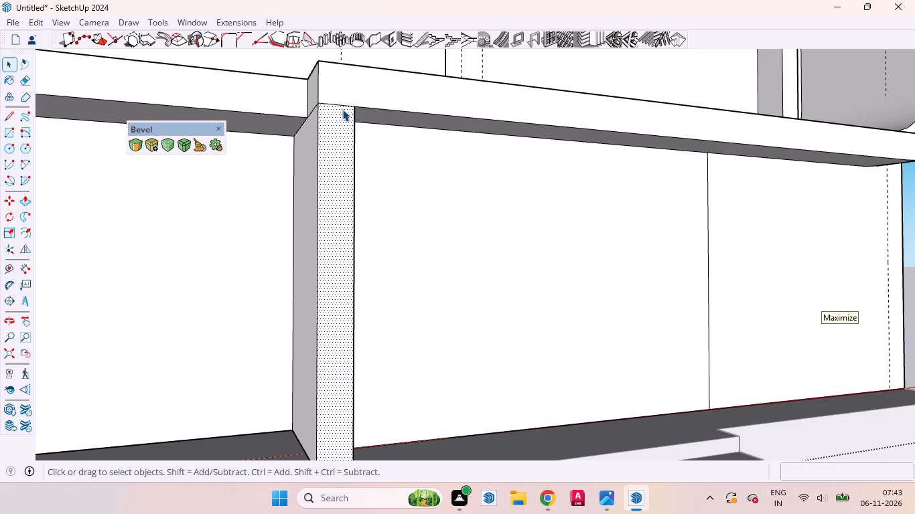
Erase the seam edge between the new column's front face and the slab's front face.
click(341, 106)
right_click(341, 106)
click(356, 134)
click(374, 198)
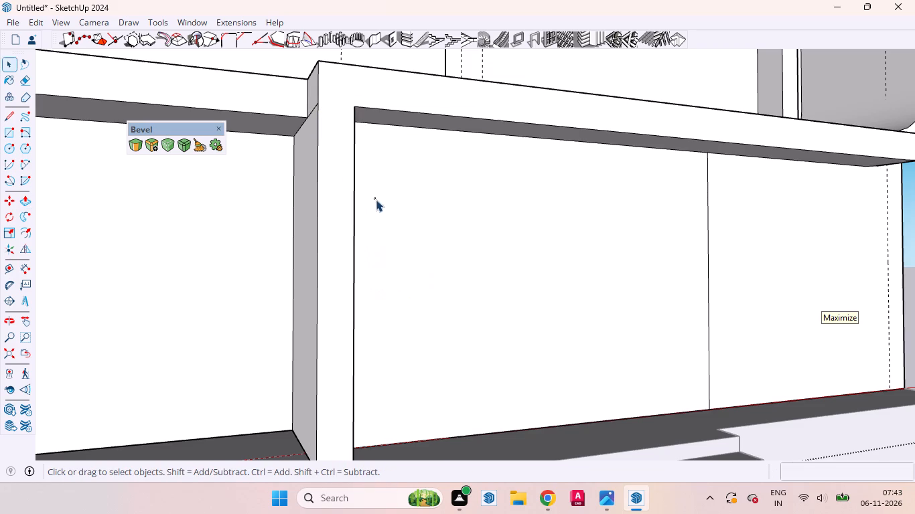
Examine the new ground-floor column and slab frame within the building's whole front.
middle_drag(439, 205, 295, 179)
scroll(312, 203, down, 4)
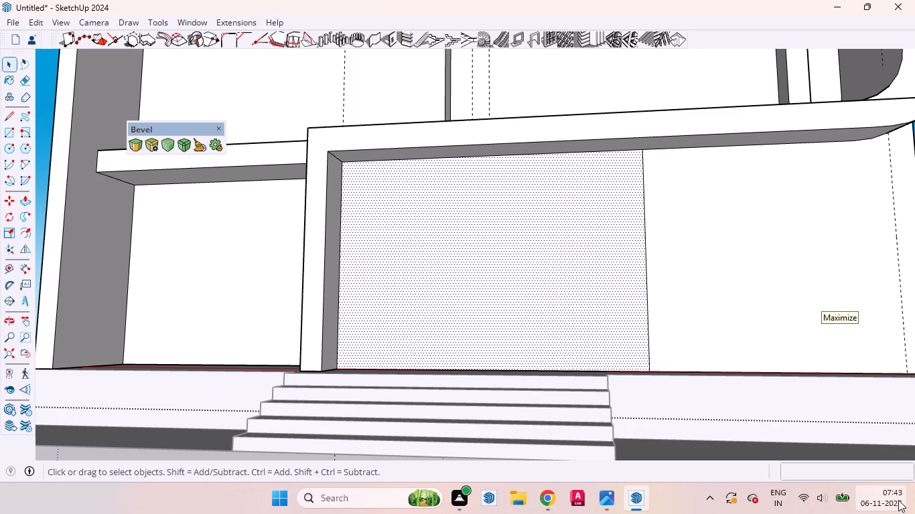
middle_drag(887, 495, 790, 458)
scroll(516, 330, down, 4)
middle_drag(581, 307, 603, 305)
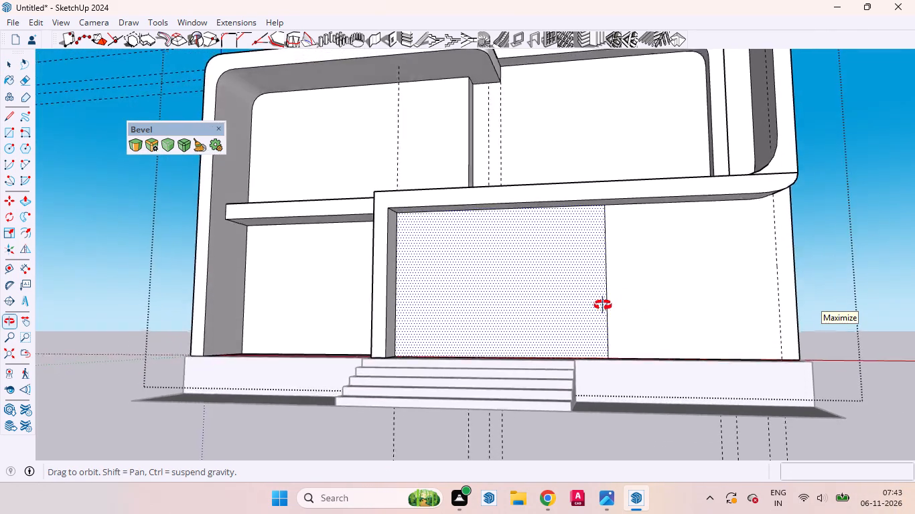
middle_drag(603, 305, 640, 300)
scroll(640, 300, up, 1)
scroll(597, 339, down, 4)
scroll(595, 340, up, 1)
scroll(595, 340, down, 5)
middle_drag(668, 296, 609, 250)
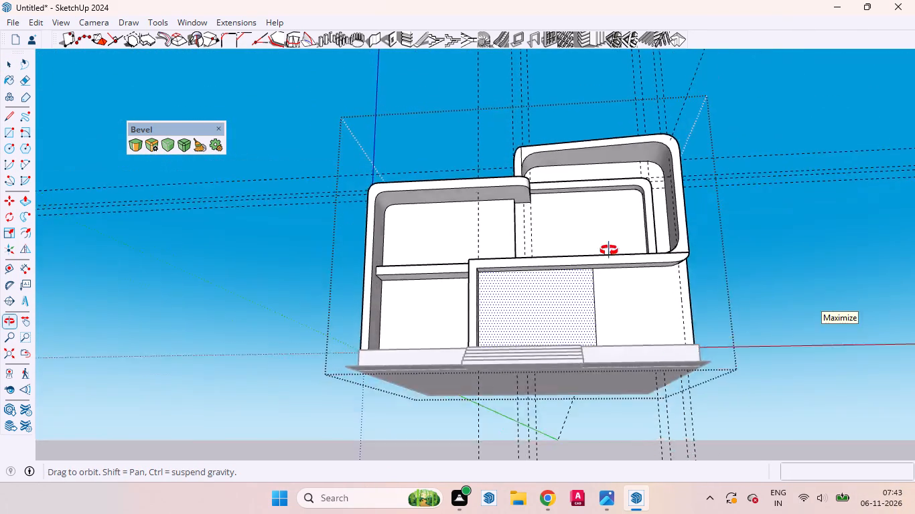
middle_drag(609, 250, 694, 241)
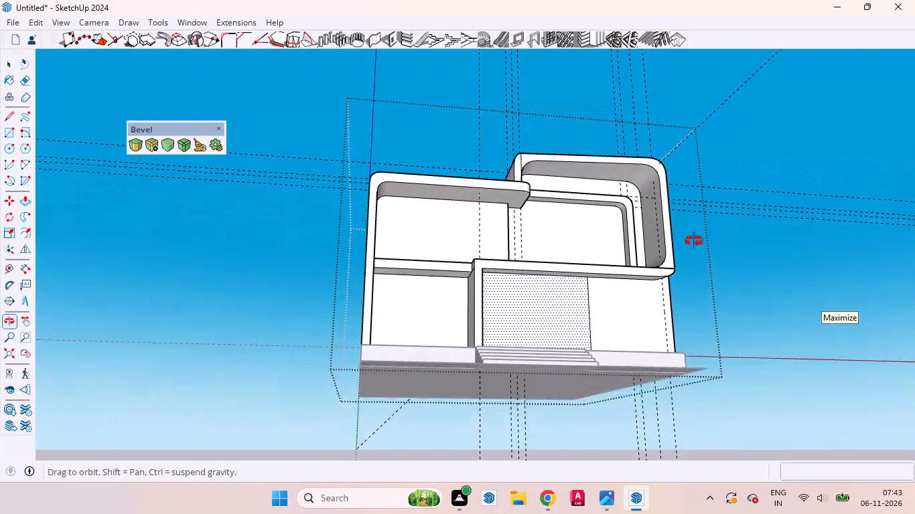
Examine the ground-floor wall beside the new column and its vertical dividing edge.
middle_drag(694, 241, 720, 205)
scroll(662, 307, up, 3)
scroll(662, 309, down, 1)
scroll(662, 309, up, 2)
scroll(662, 309, down, 1)
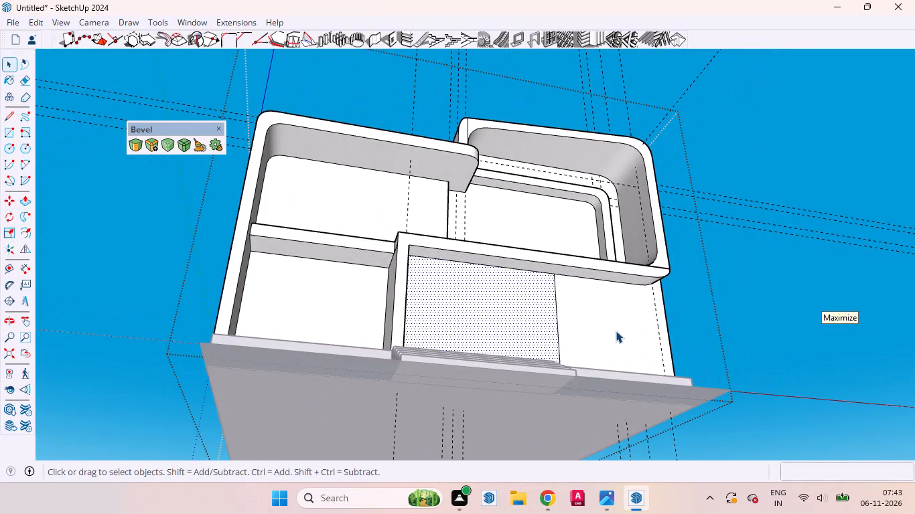
scroll(609, 290, up, 4)
scroll(516, 346, up, 1)
scroll(502, 357, down, 5)
scroll(492, 362, up, 2)
scroll(490, 363, down, 6)
Move the vertical dividing edge on the ground-floor wall about 6' 4" along the red axis toward the building's outer corner.
middle_drag(468, 341, 451, 458)
scroll(565, 302, up, 5)
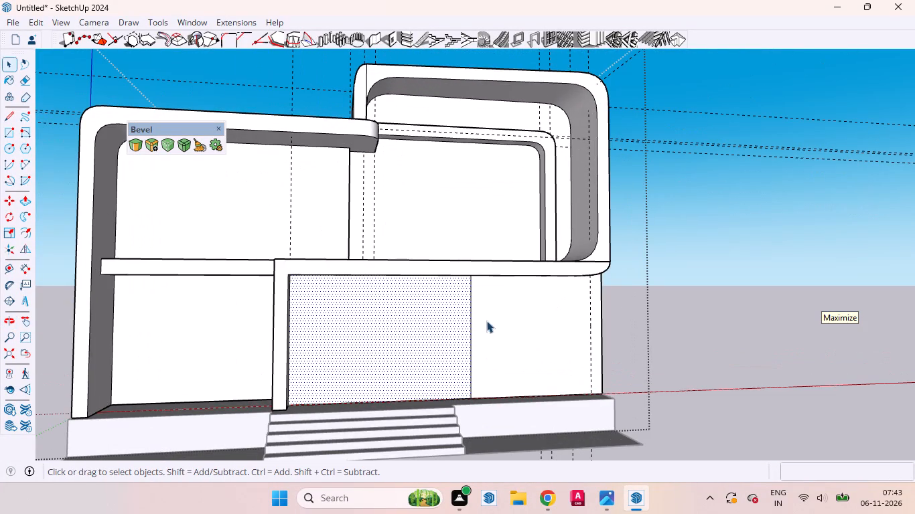
click(472, 318)
key(m)
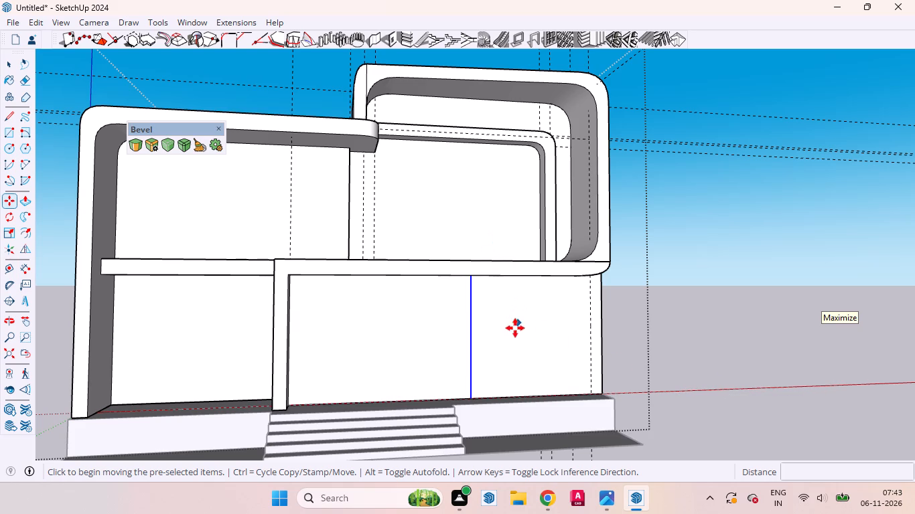
key(space)
middle_drag(526, 355, 405, 294)
scroll(447, 314, up, 3)
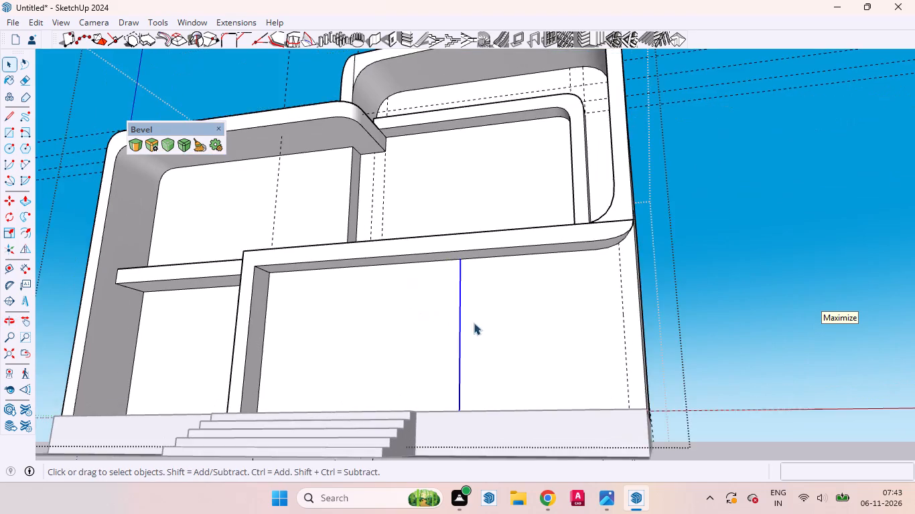
middle_drag(498, 373, 515, 435)
key(m)
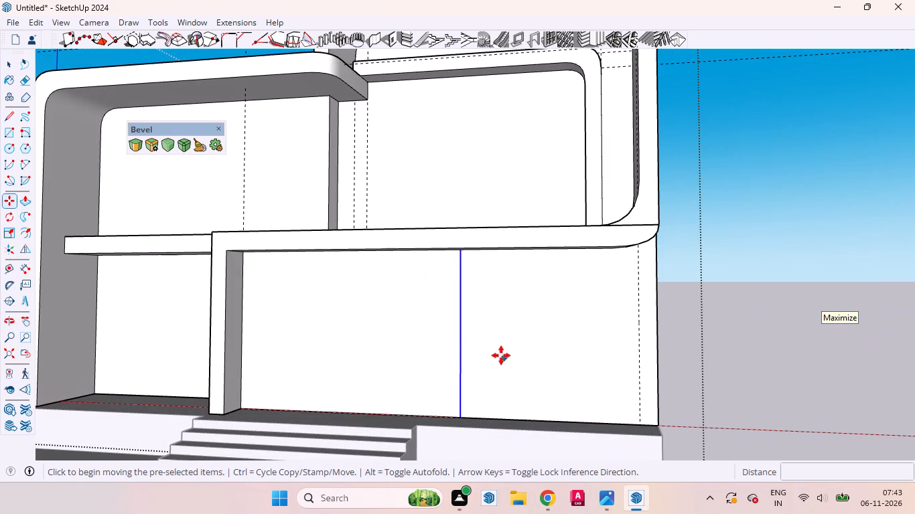
click(501, 355)
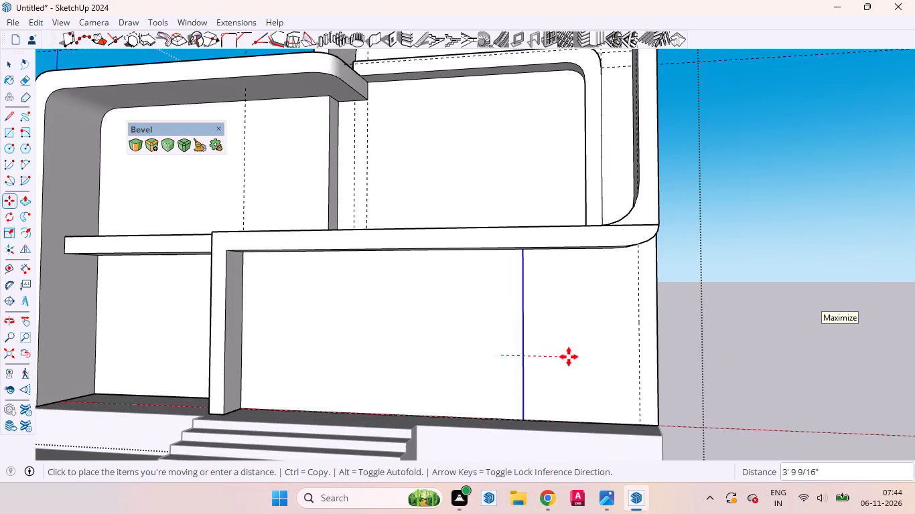
click(610, 351)
key(space)
Push/Pull the wall face between the column and the moved edge 3' inward, flush with the neighbouring recessed bay's back wall.
scroll(683, 367, down, 6)
middle_drag(621, 353, 618, 207)
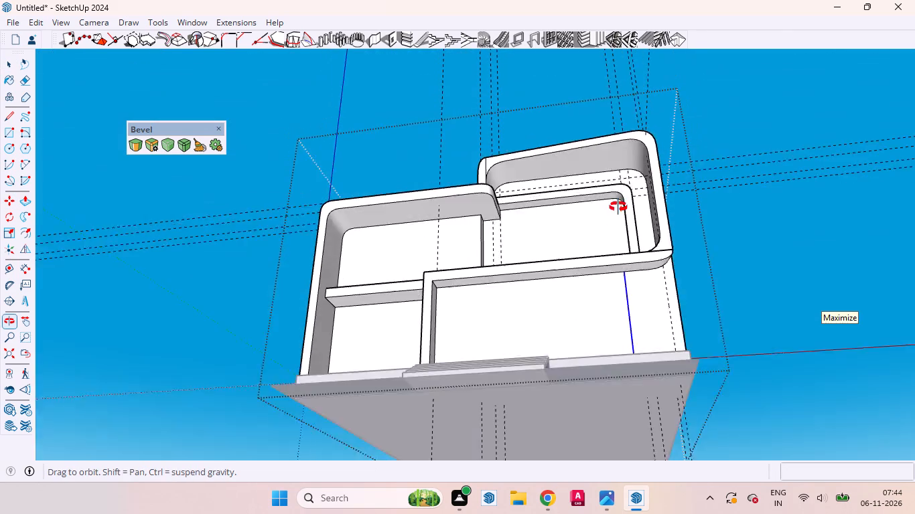
middle_drag(618, 207, 848, 393)
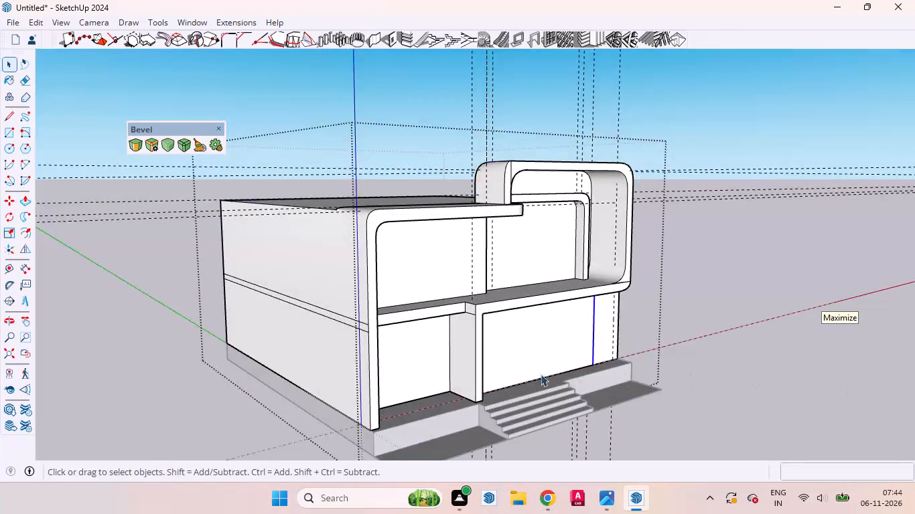
scroll(524, 377, up, 5)
click(512, 345)
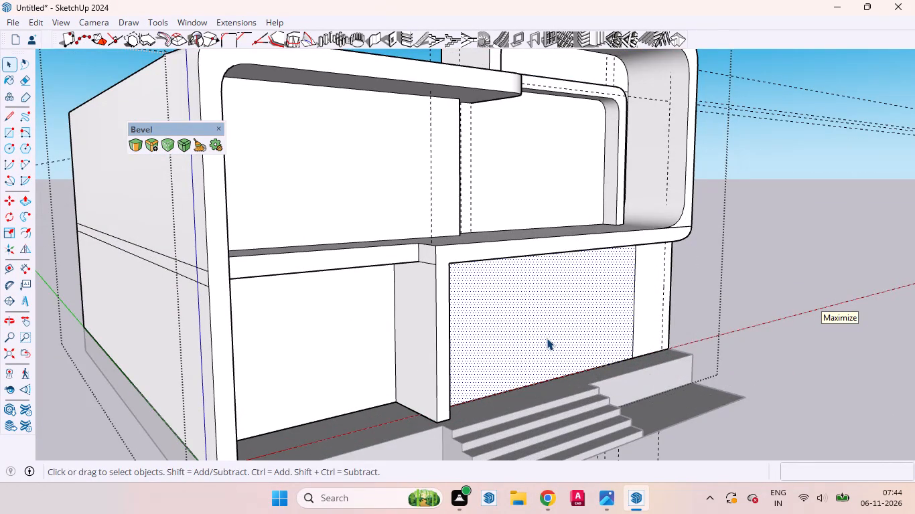
key(p)
click(547, 338)
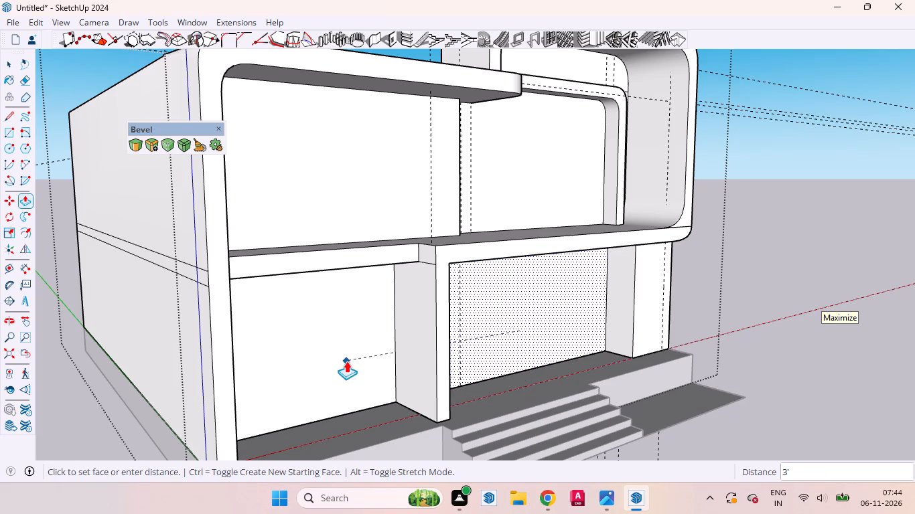
click(346, 361)
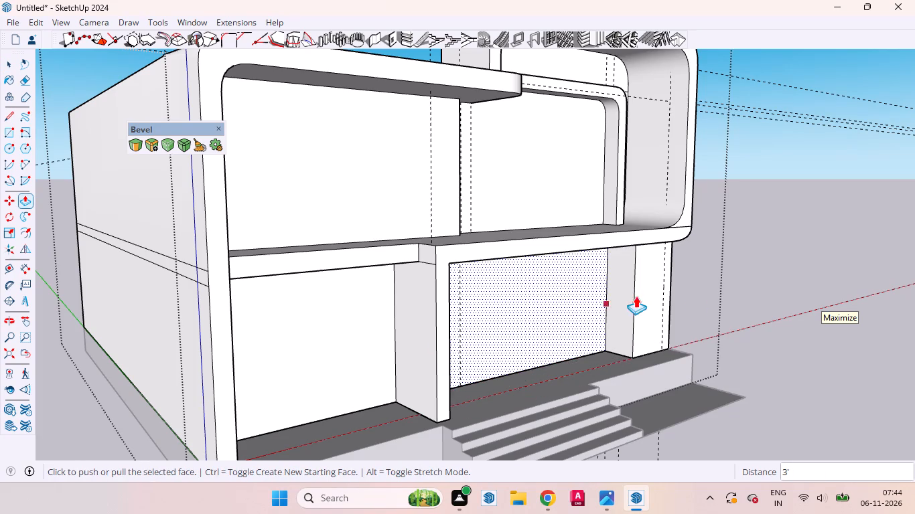
key(space)
click(737, 351)
Examine the recessed ground-floor bay's back face and side returns within the whole front.
middle_drag(731, 349, 555, 282)
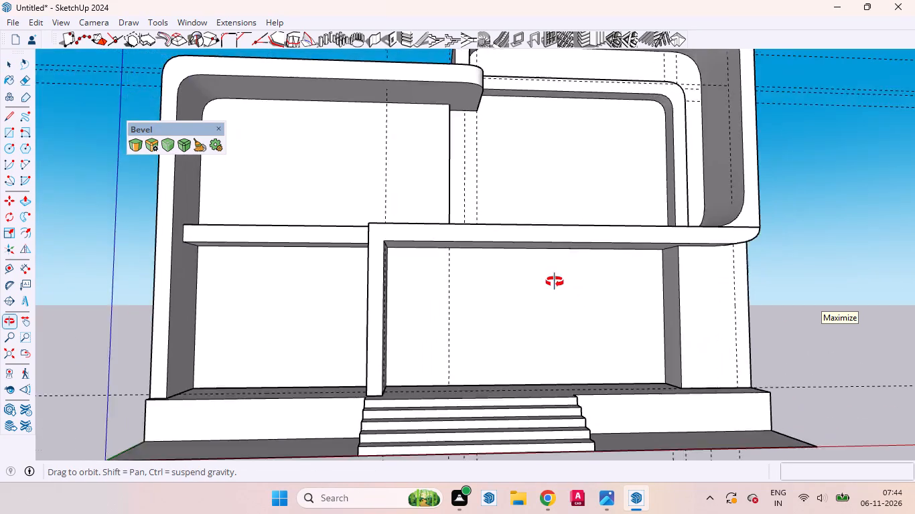
middle_drag(555, 282, 514, 207)
click(498, 318)
double_click(497, 290)
click(491, 285)
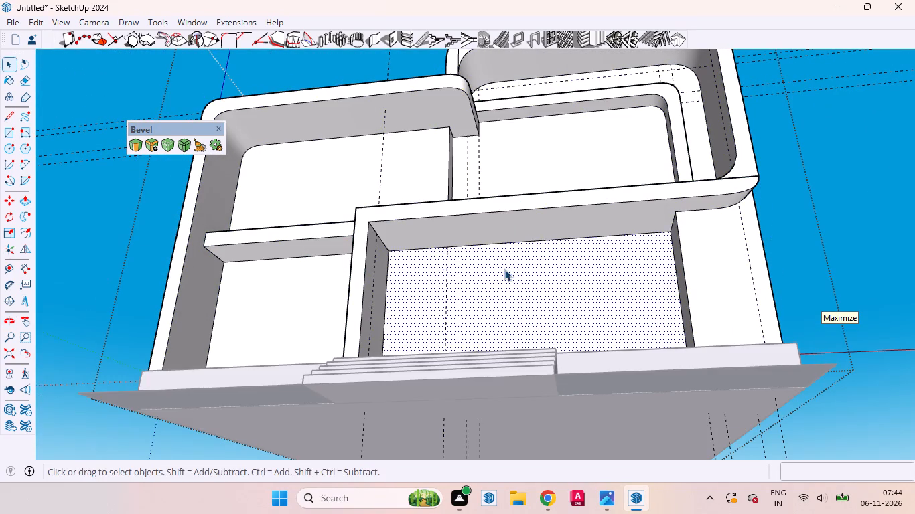
middle_drag(505, 270, 543, 365)
scroll(652, 135, up, 4)
scroll(571, 243, down, 4)
middle_drag(712, 218, 677, 346)
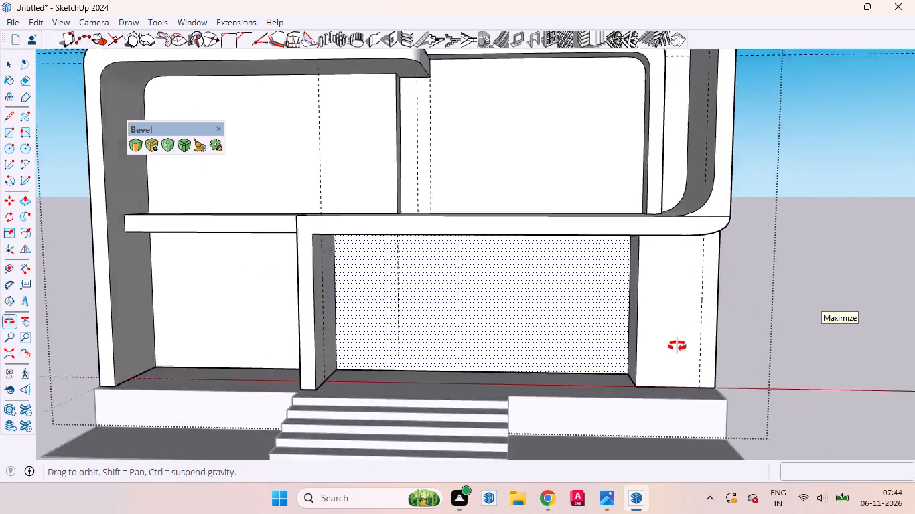
middle_drag(677, 346, 654, 420)
scroll(472, 266, down, 9)
middle_drag(567, 253, 752, 161)
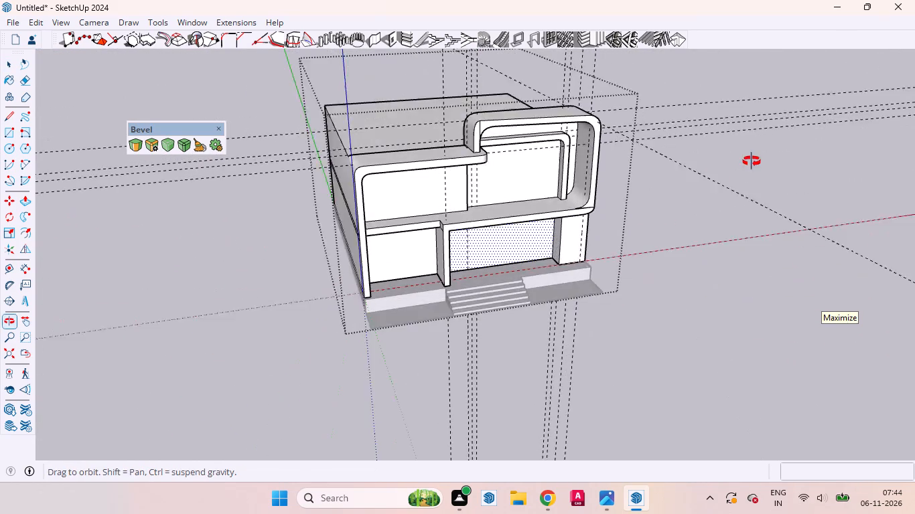
middle_drag(752, 161, 752, 161)
Inspect the foot of the upper-floor inner frame post where it meets the slab and the outer frame's rounded corner.
scroll(666, 171, up, 20)
scroll(666, 171, up, 8)
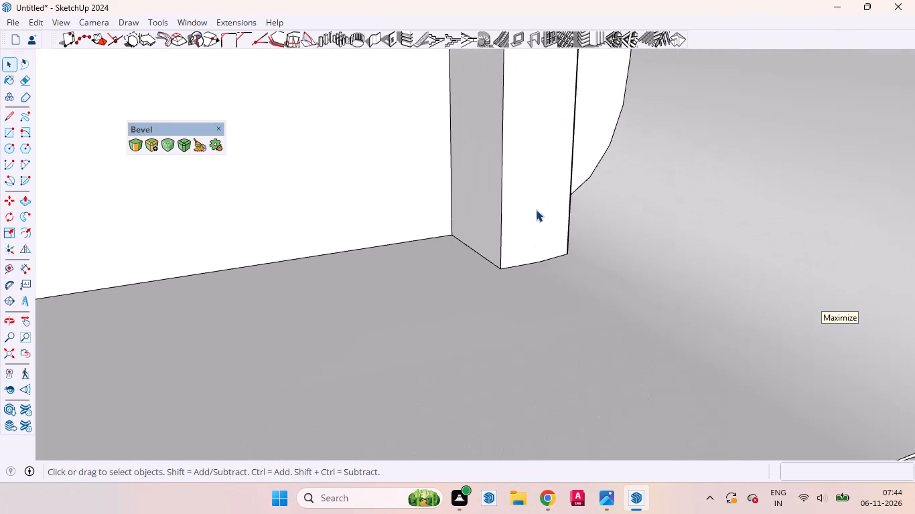
scroll(536, 209, up, 4)
middle_drag(630, 151, 561, 23)
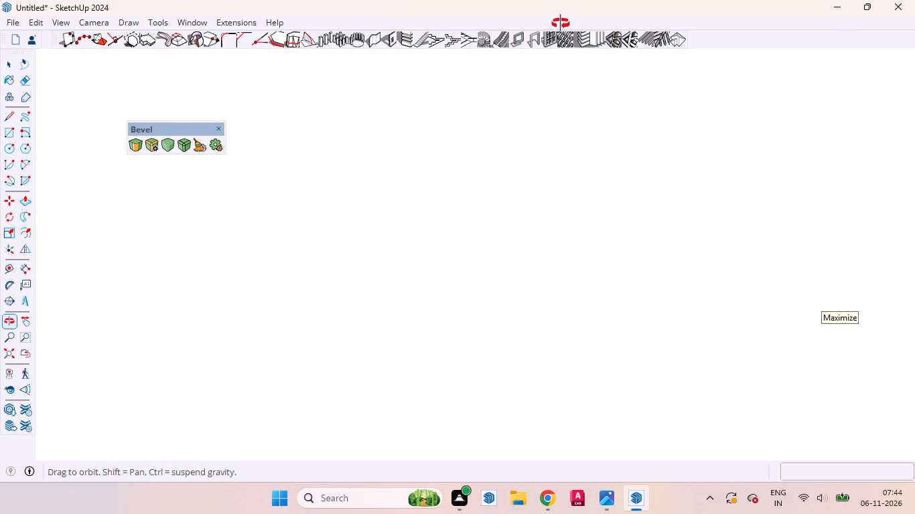
middle_drag(561, 23, 589, 98)
scroll(540, 296, up, 9)
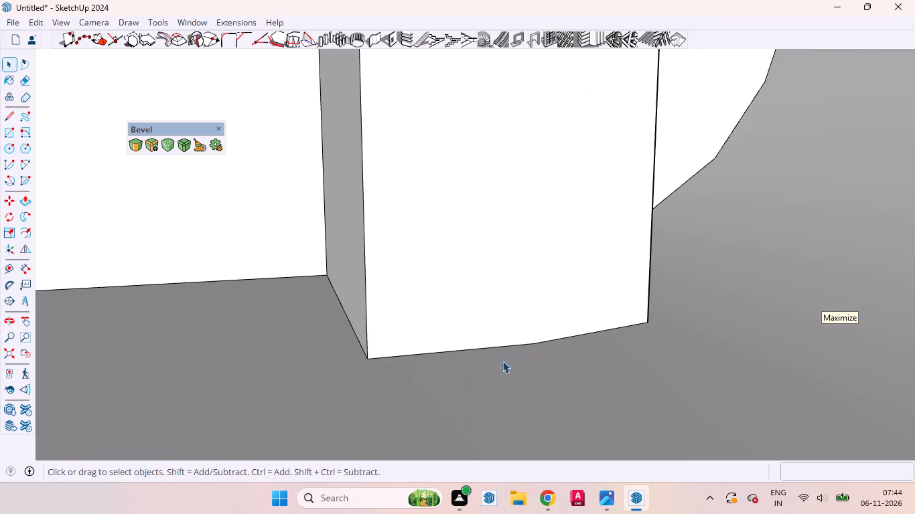
scroll(494, 357, down, 12)
scroll(453, 343, down, 11)
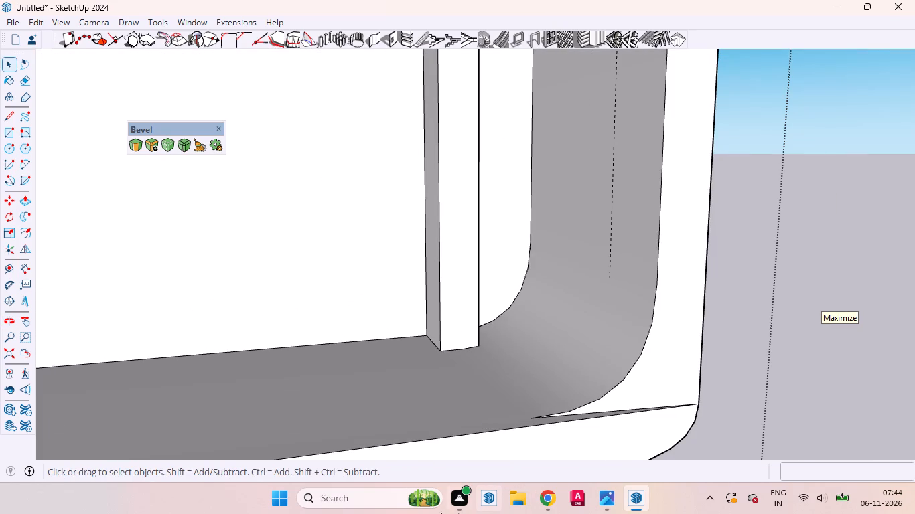
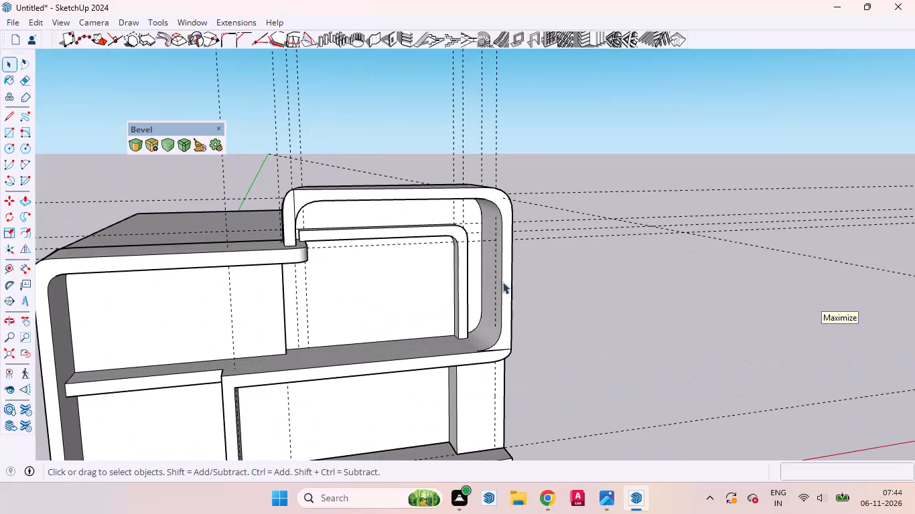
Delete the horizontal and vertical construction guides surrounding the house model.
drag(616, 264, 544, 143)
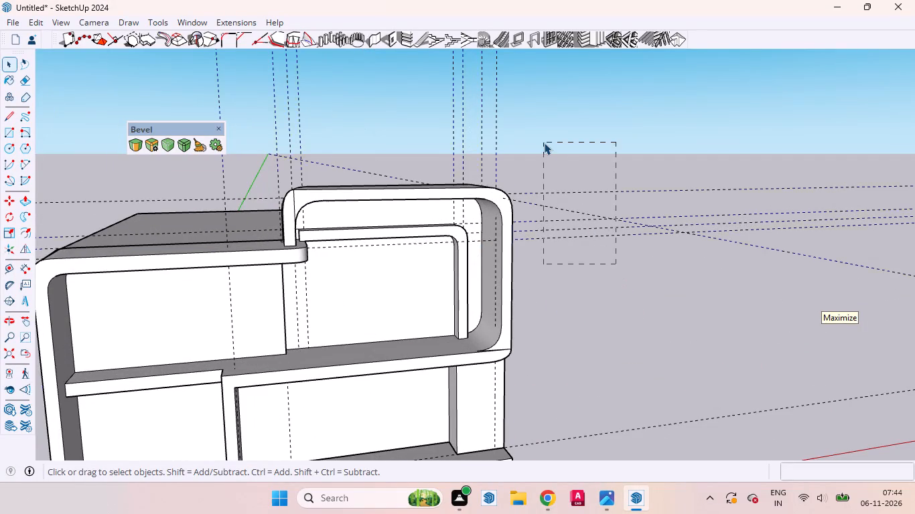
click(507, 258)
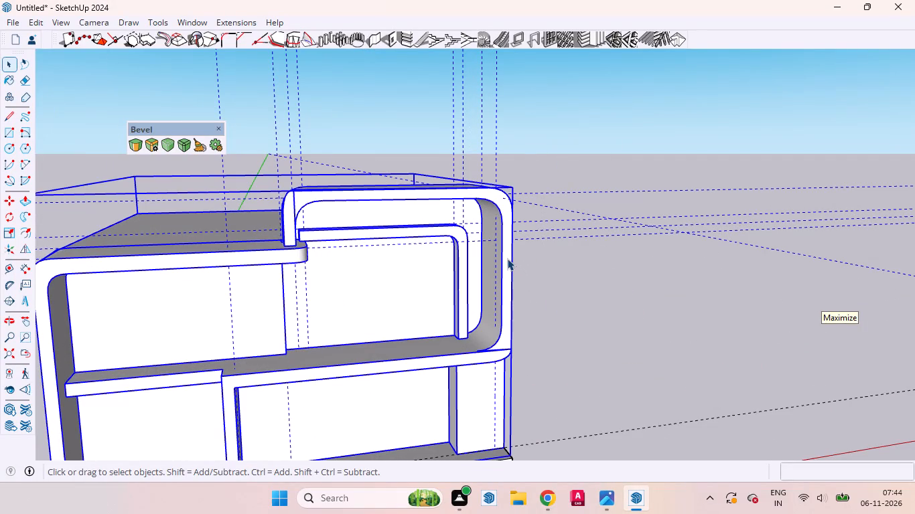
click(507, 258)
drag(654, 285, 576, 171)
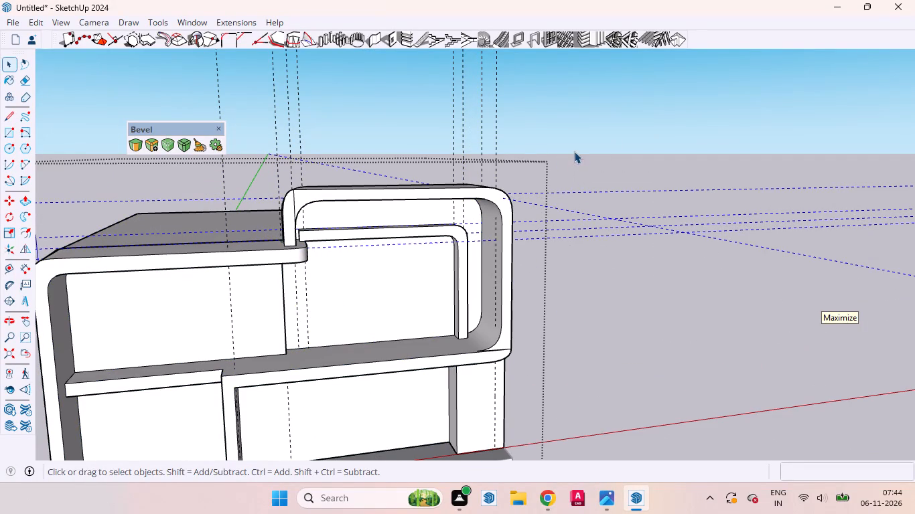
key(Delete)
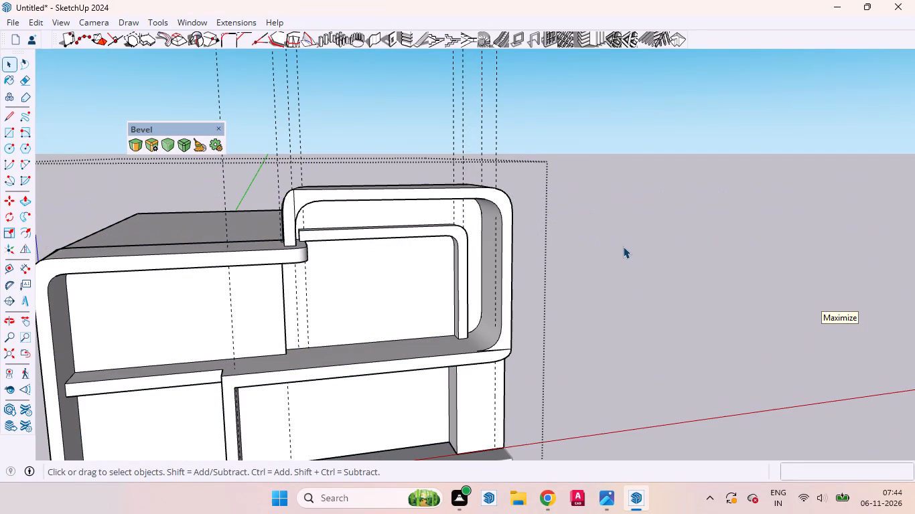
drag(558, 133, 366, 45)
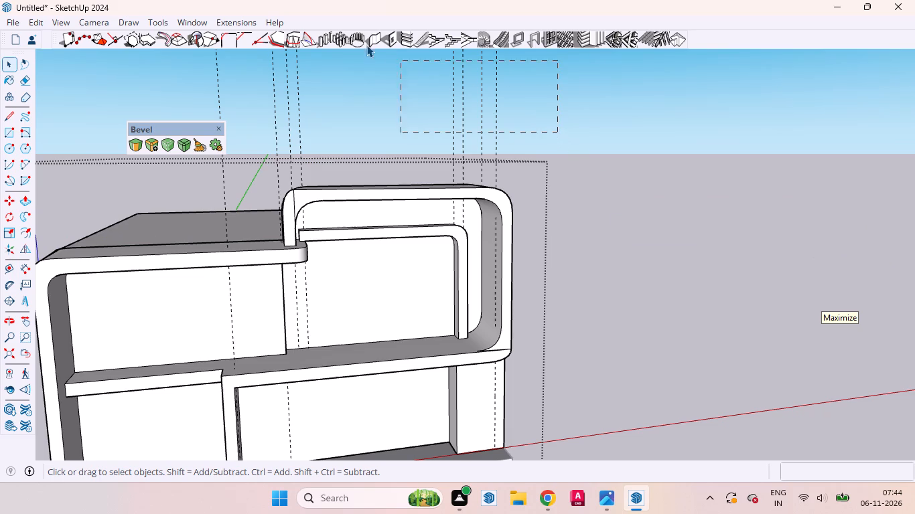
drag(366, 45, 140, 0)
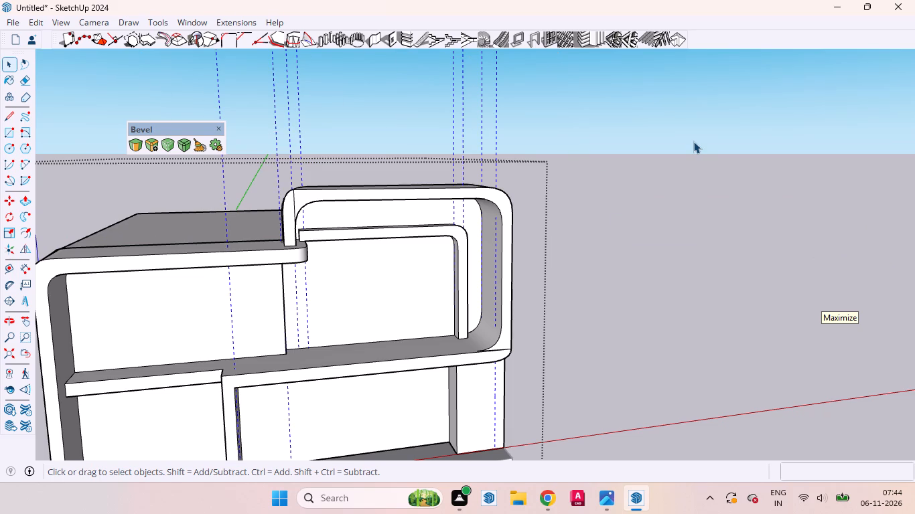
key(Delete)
Examine the front facade's frames, slab junctions and the inner corner of the ground-floor frame from below.
scroll(646, 165, down, 8)
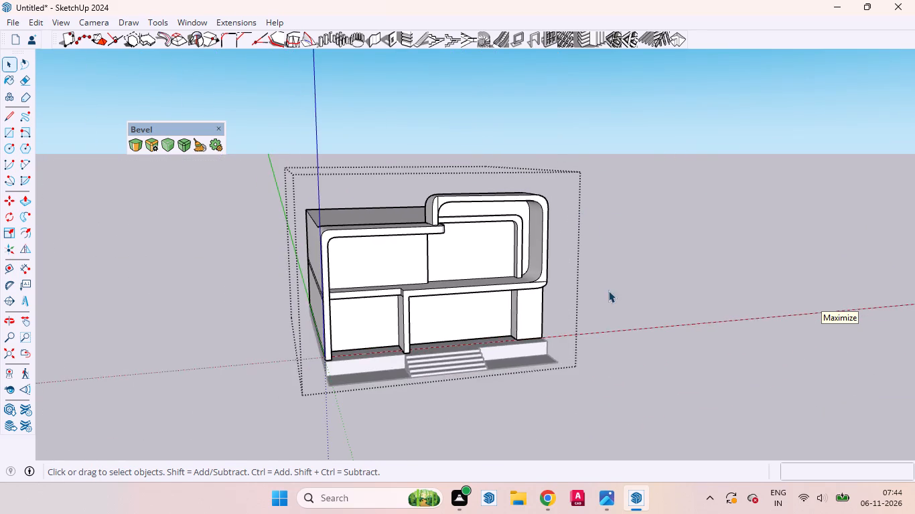
middle_drag(608, 290, 567, 201)
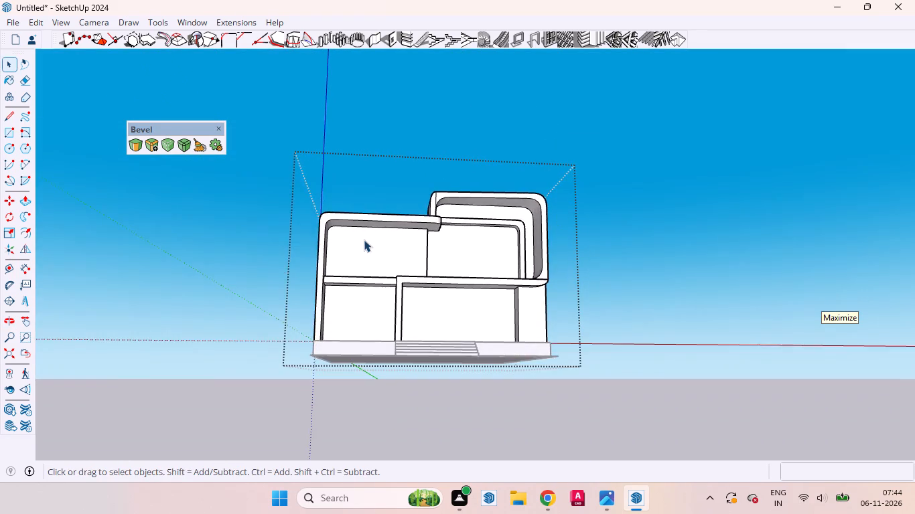
scroll(363, 240, up, 11)
middle_drag(413, 241, 440, 225)
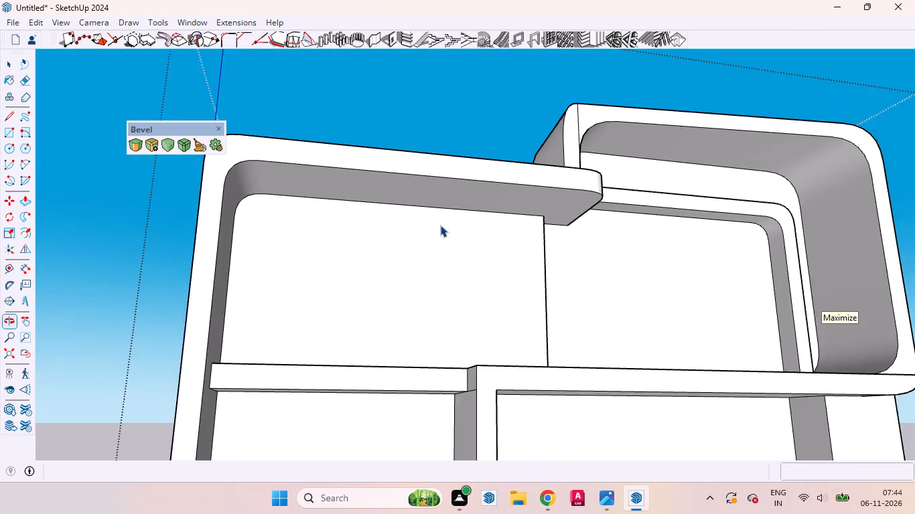
scroll(440, 225, up, 3)
scroll(440, 225, down, 7)
scroll(432, 237, up, 1)
scroll(428, 242, down, 5)
middle_drag(553, 317, 372, 329)
scroll(496, 311, up, 1)
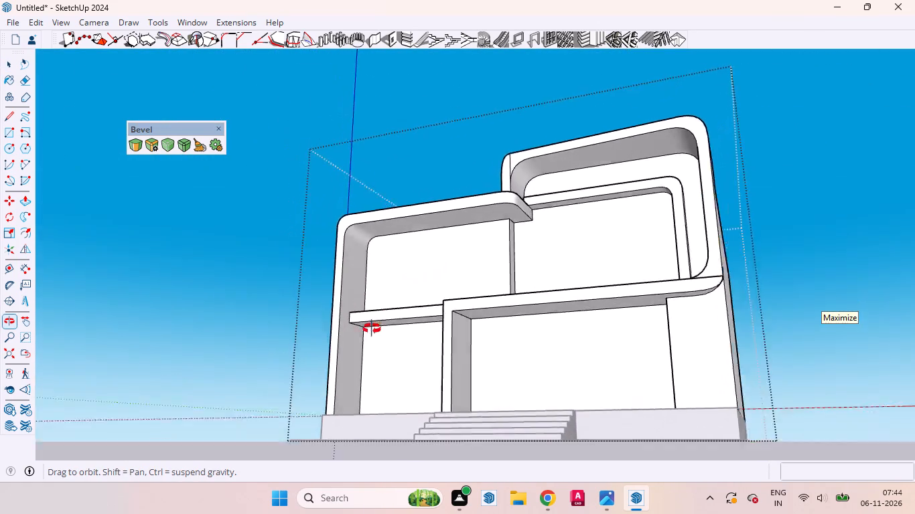
middle_drag(372, 329, 430, 213)
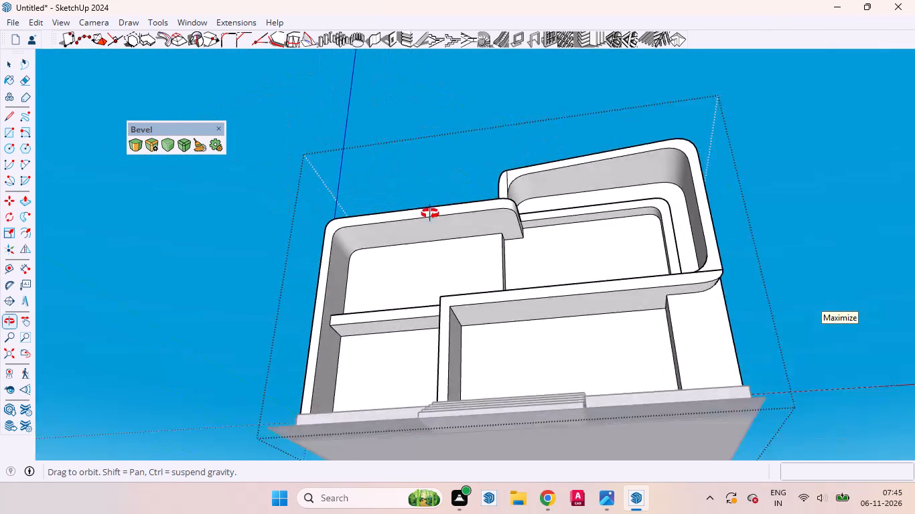
middle_drag(430, 213, 455, 348)
scroll(455, 330, up, 5)
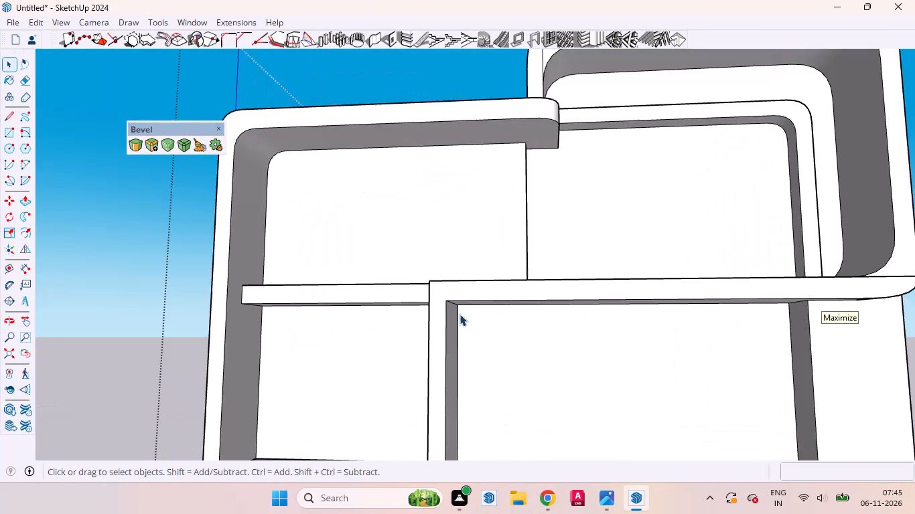
scroll(417, 402, down, 6)
scroll(441, 328, up, 10)
middle_drag(460, 418, 371, 316)
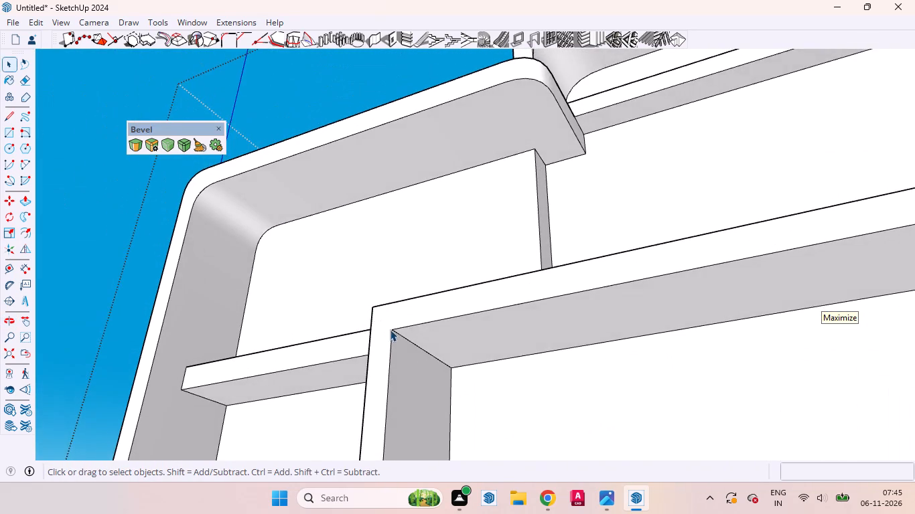
scroll(397, 339, up, 2)
scroll(397, 339, down, 3)
scroll(397, 339, up, 1)
scroll(397, 339, down, 12)
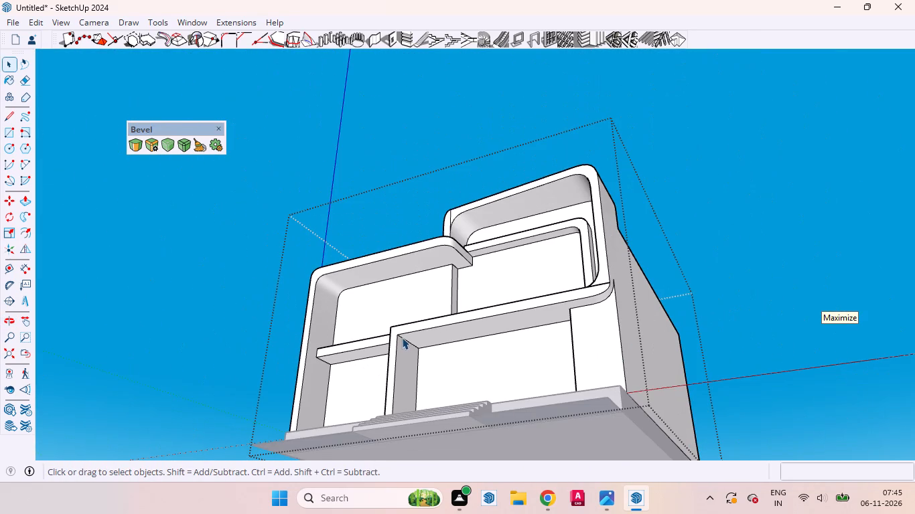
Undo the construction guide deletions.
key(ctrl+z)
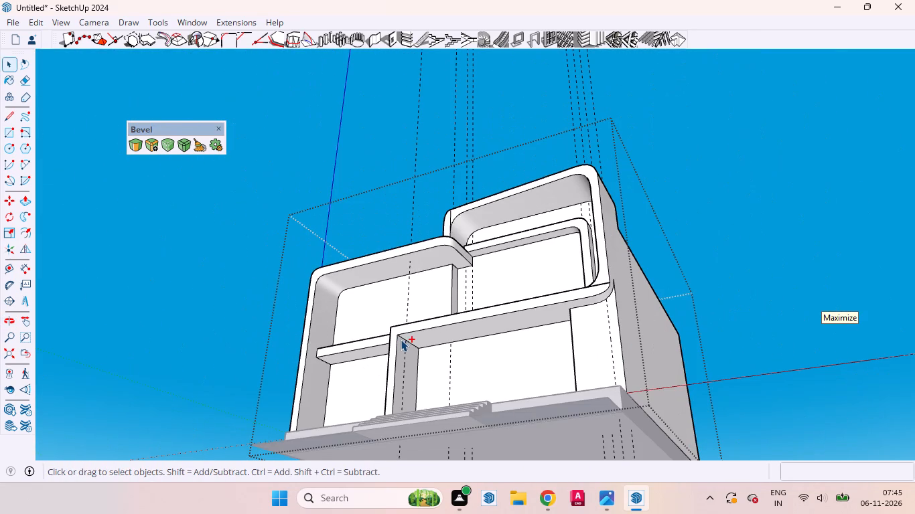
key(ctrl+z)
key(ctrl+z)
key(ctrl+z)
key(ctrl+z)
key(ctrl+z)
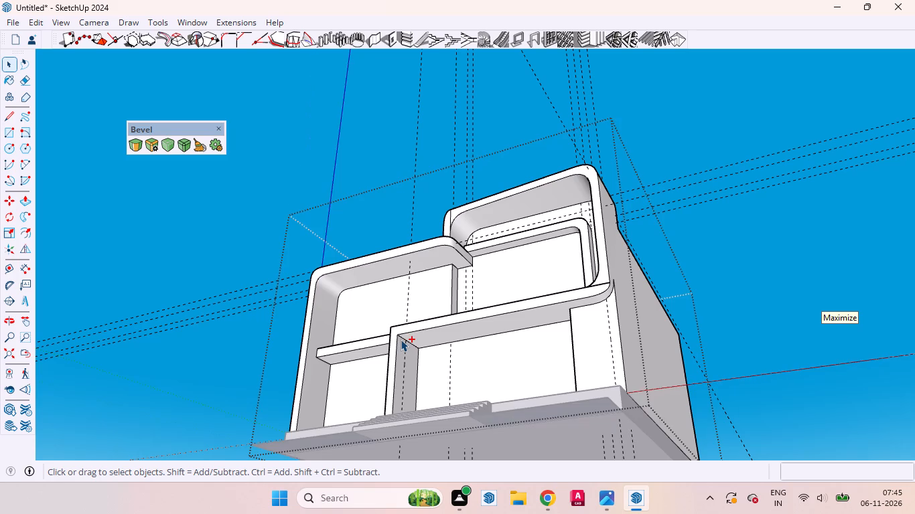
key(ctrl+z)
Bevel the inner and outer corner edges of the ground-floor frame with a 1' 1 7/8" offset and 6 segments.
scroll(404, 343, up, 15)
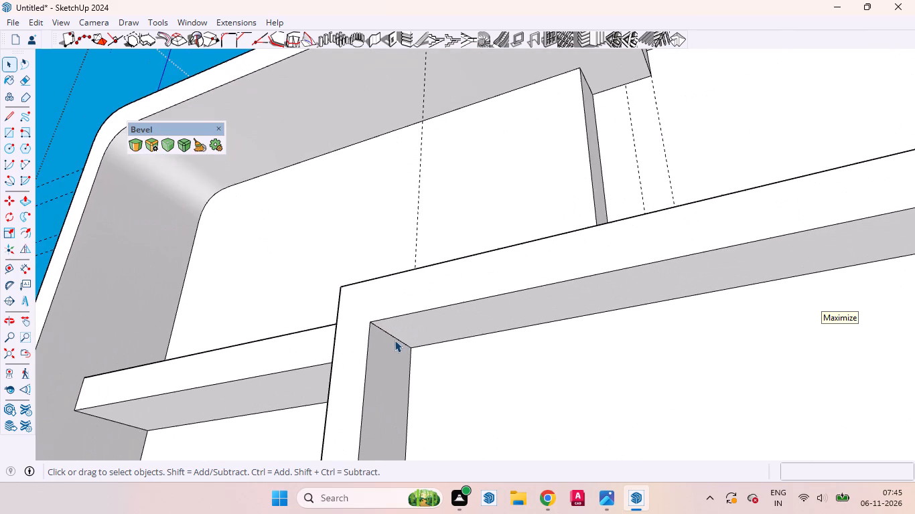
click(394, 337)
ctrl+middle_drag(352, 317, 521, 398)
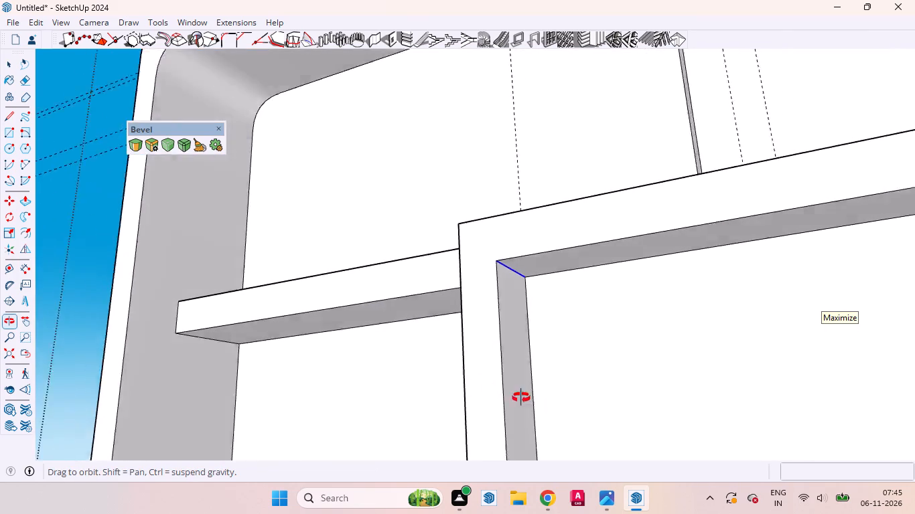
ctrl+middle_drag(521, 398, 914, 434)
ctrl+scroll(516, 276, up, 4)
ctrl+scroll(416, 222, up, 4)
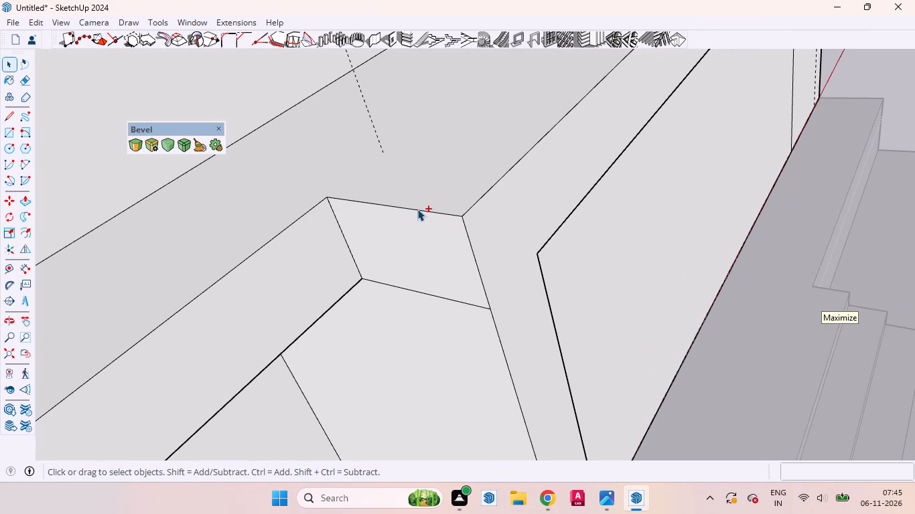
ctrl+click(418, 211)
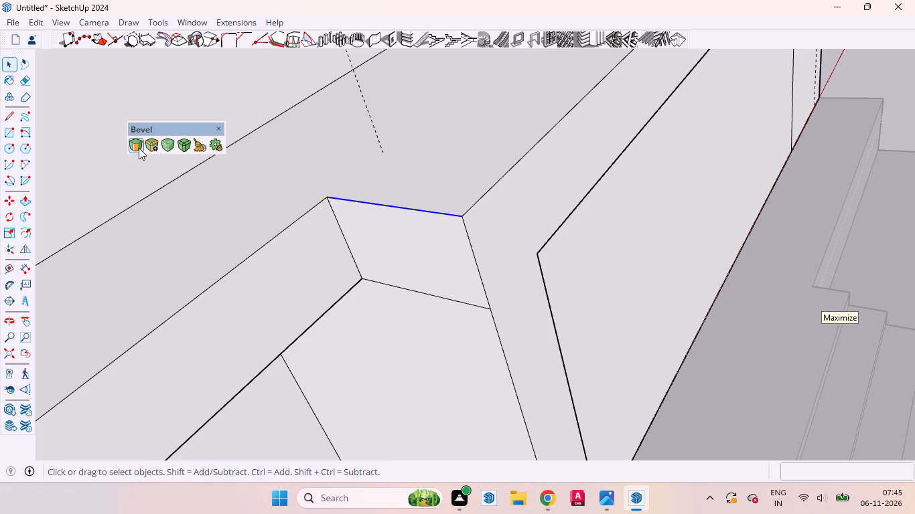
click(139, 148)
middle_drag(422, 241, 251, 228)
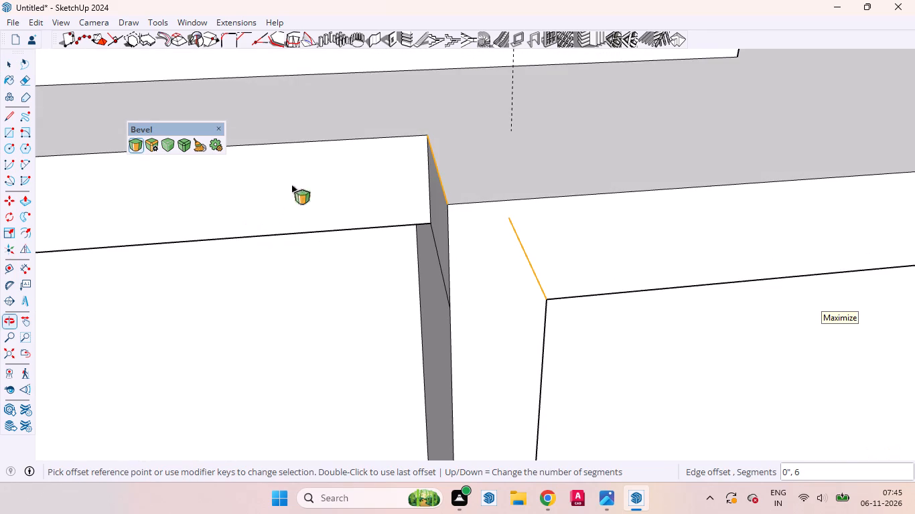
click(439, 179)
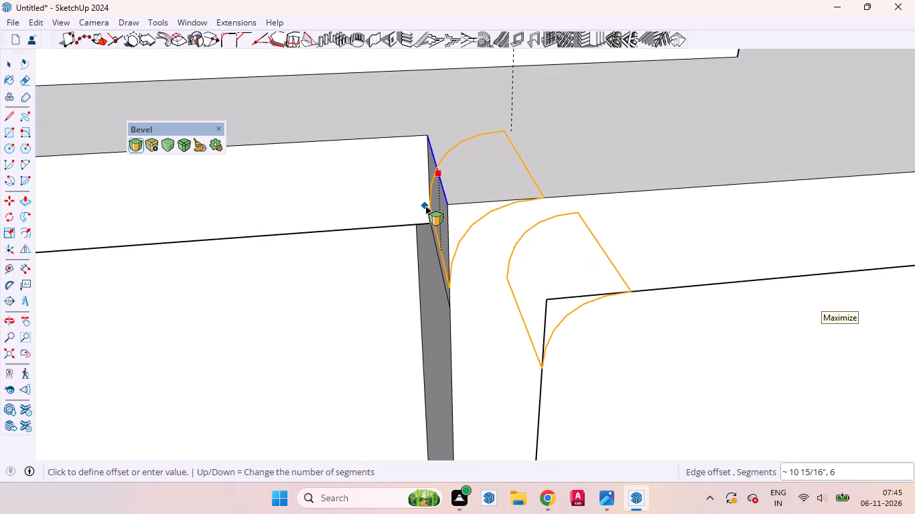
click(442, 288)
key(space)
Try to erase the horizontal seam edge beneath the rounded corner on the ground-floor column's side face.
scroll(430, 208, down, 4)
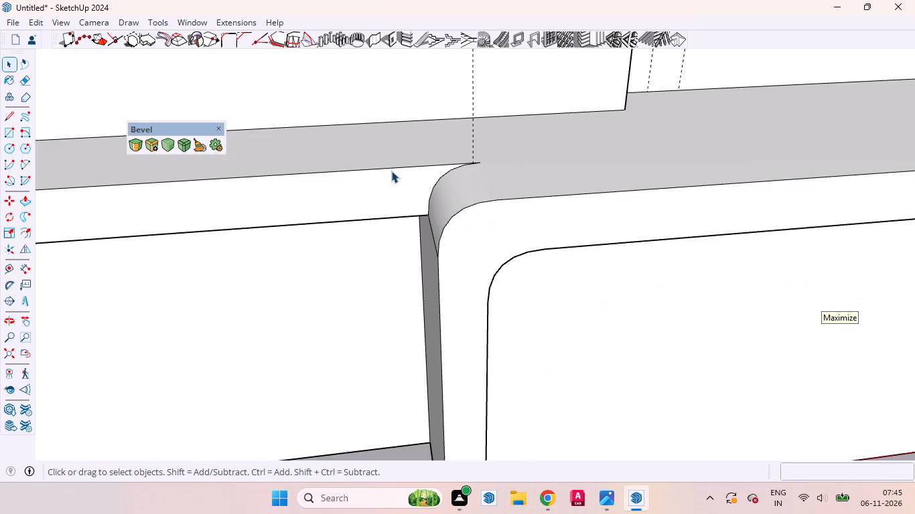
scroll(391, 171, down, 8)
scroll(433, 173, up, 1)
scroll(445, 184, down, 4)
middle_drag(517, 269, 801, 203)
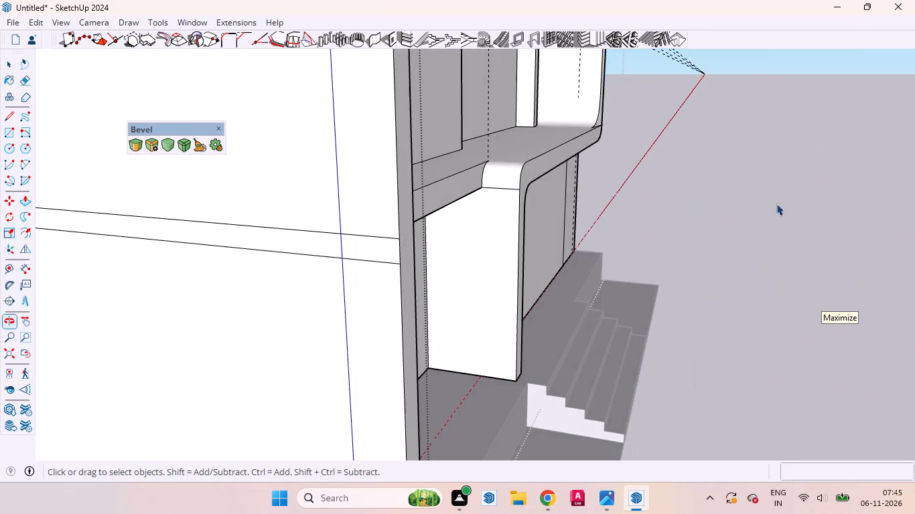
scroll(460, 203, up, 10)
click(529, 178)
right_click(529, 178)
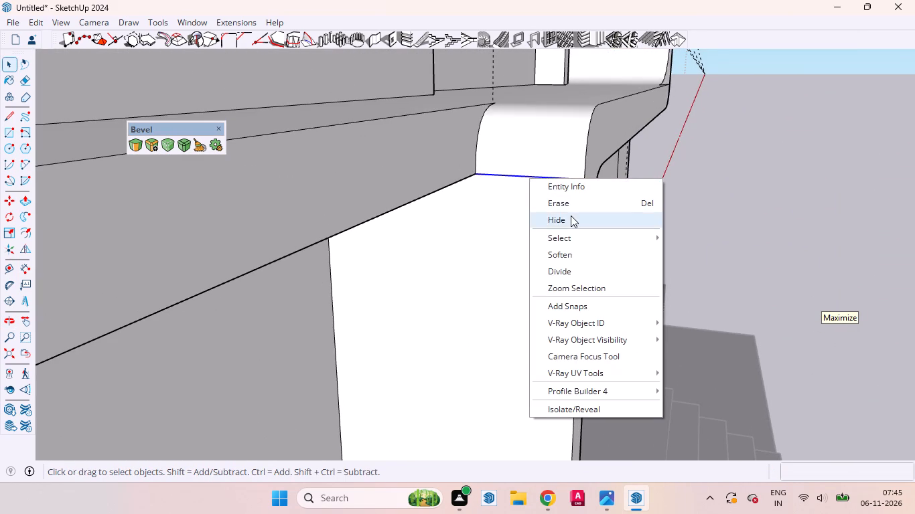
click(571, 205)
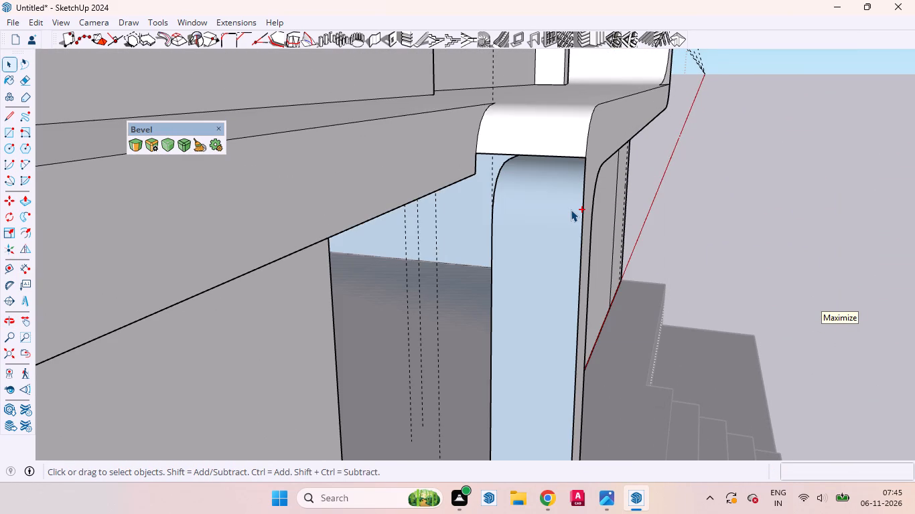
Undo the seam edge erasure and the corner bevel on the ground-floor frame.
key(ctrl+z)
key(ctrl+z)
Erase the horizontal seam edge across the side face of the ground-floor frame's column.
click(558, 181)
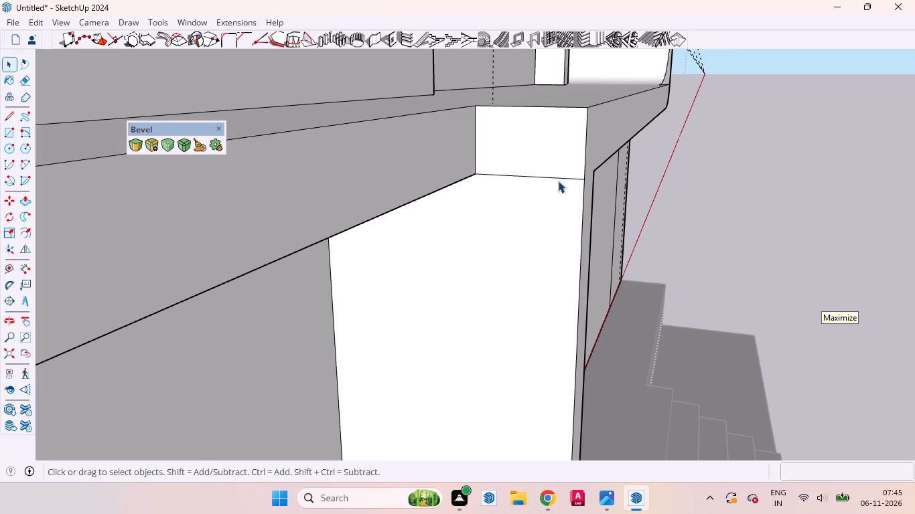
click(558, 177)
right_click(558, 177)
click(573, 204)
Bevel the ground-floor frame's inner and outer corner edges, offset about 1' 2 3/16" to the adjoining slab's lower corner, with 6 segments.
middle_drag(582, 213, 232, 222)
scroll(317, 162, down, 4)
scroll(318, 162, up, 1)
scroll(318, 162, down, 6)
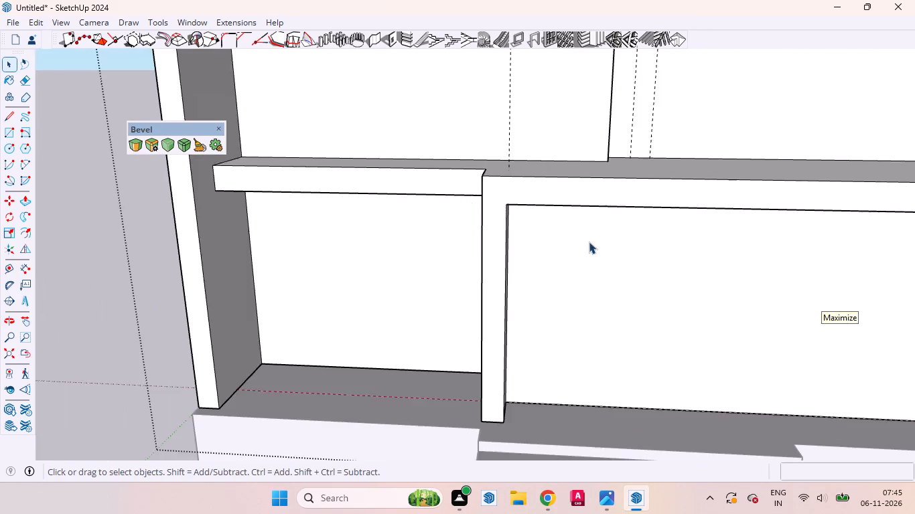
scroll(589, 242, up, 1)
middle_drag(589, 242, 569, 118)
scroll(549, 159, up, 9)
ctrl+click(448, 195)
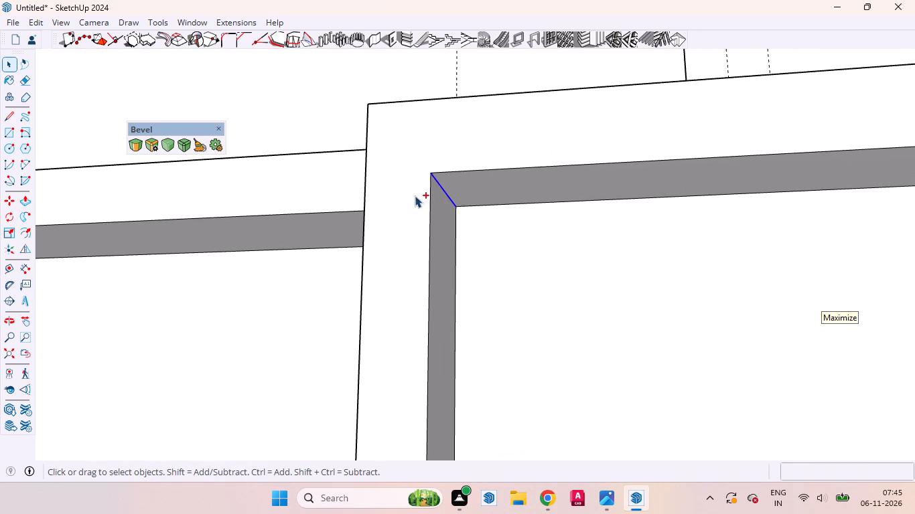
ctrl+middle_drag(421, 204, 914, 355)
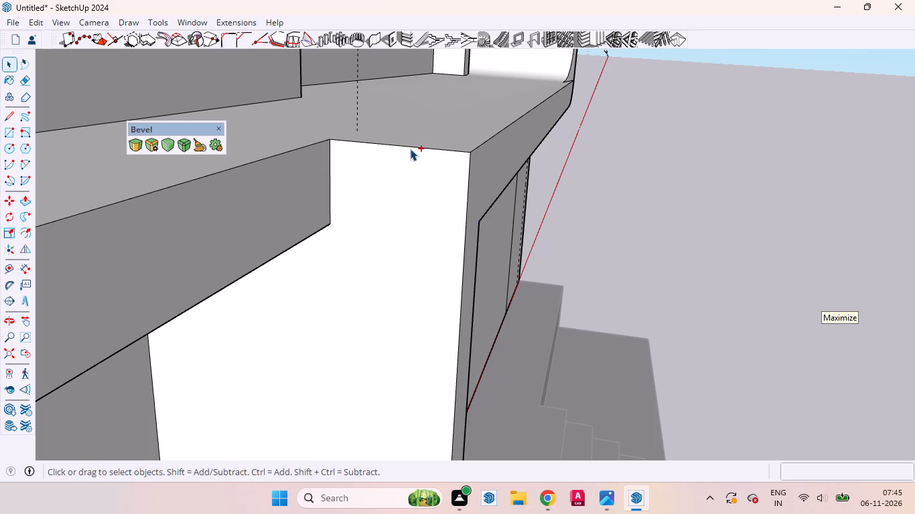
ctrl+click(410, 146)
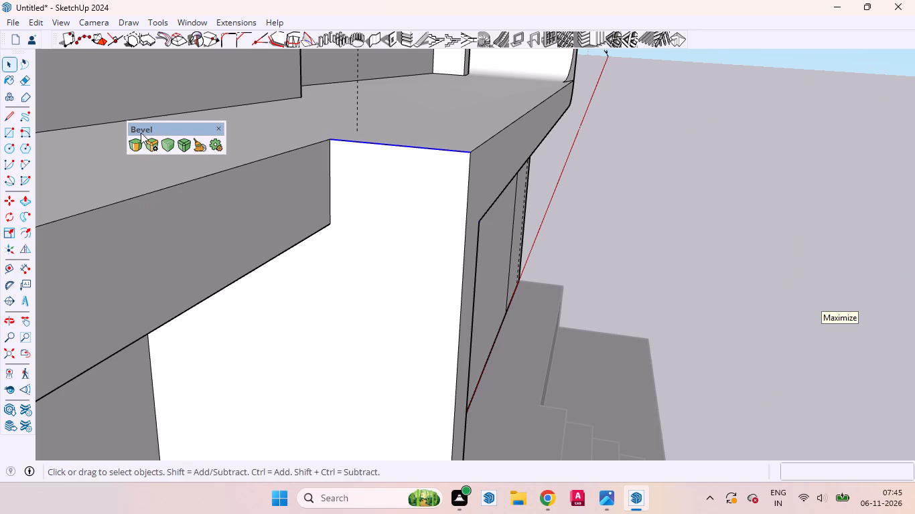
click(137, 145)
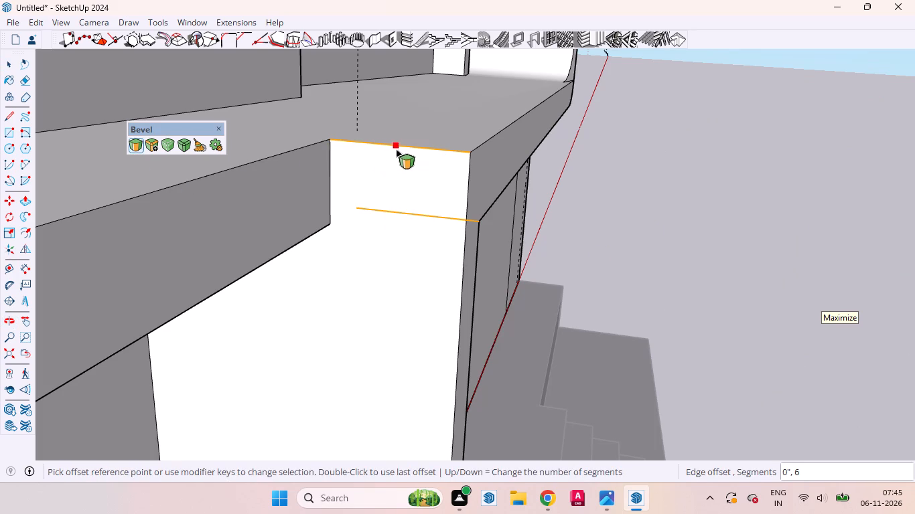
click(397, 149)
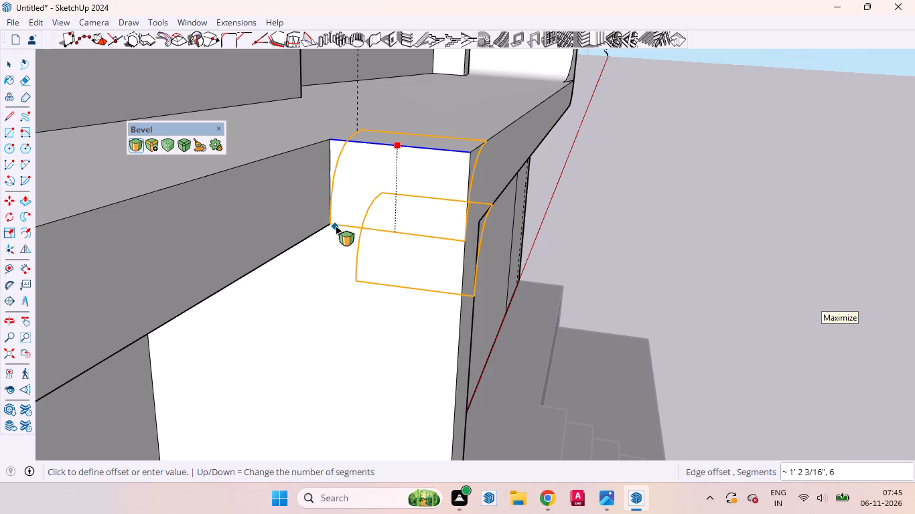
click(336, 226)
middle_drag(517, 246, 331, 248)
scroll(374, 265, down, 10)
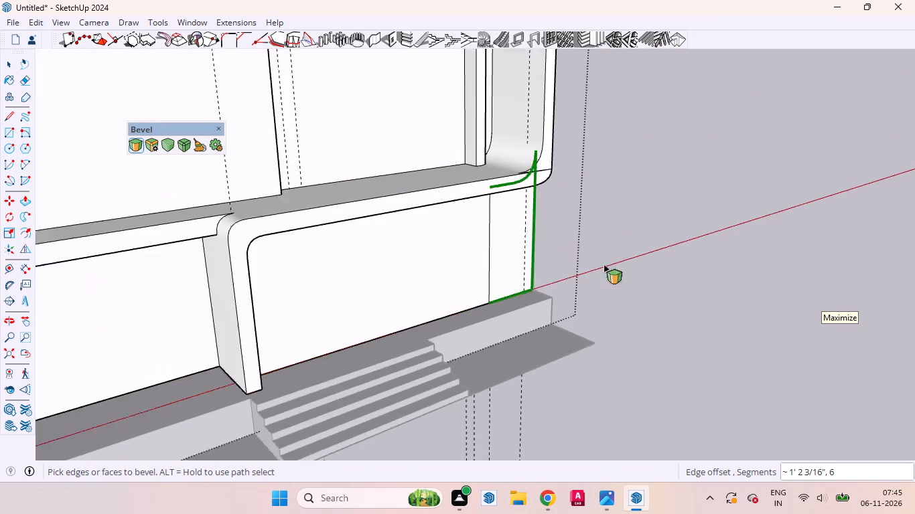
Inspect the rounded corner of the ground-floor frame and its junction with the adjoining slab from above and below.
key(space)
scroll(642, 270, down, 5)
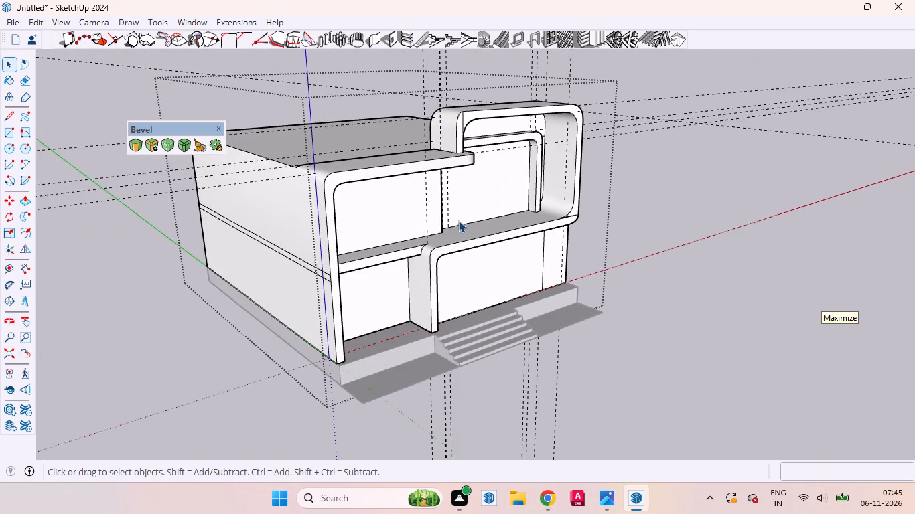
scroll(460, 220, up, 20)
scroll(361, 275, up, 1)
middle_drag(361, 275, 424, 126)
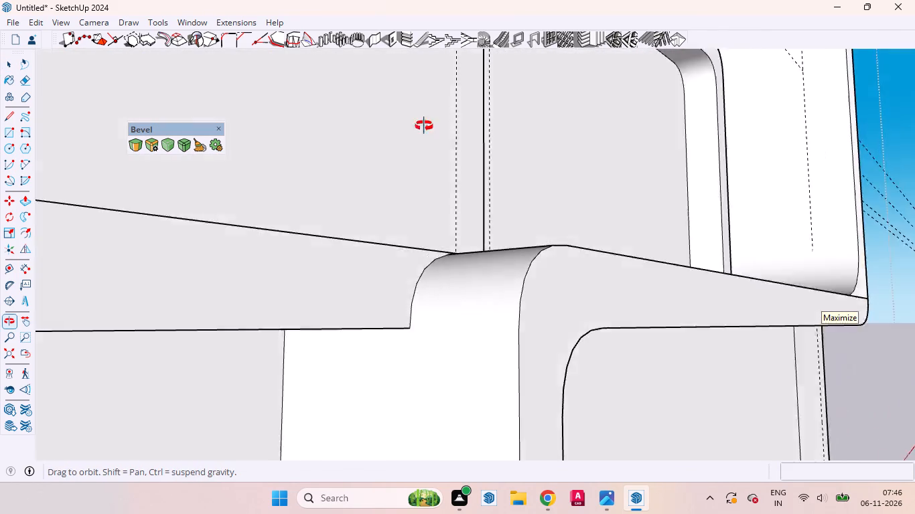
middle_drag(424, 126, 123, 225)
scroll(184, 201, down, 17)
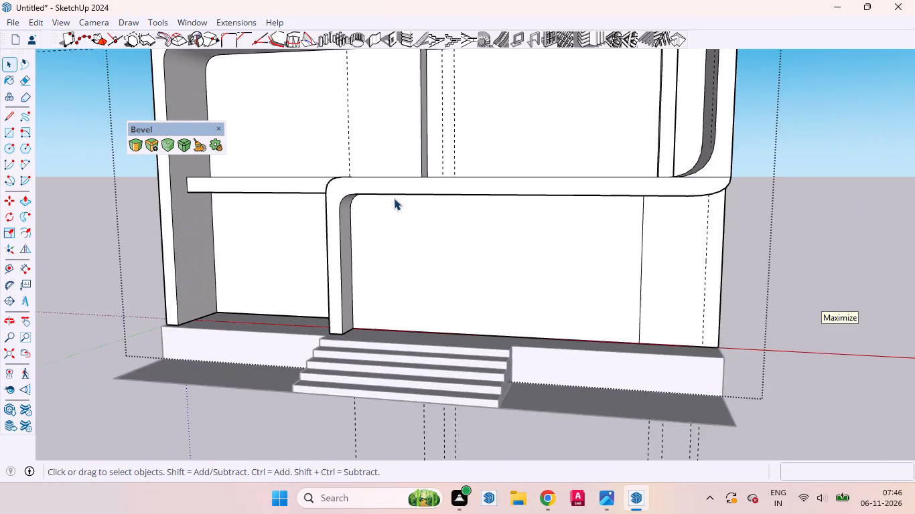
scroll(393, 199, up, 5)
middle_drag(380, 203, 350, 64)
scroll(324, 205, up, 6)
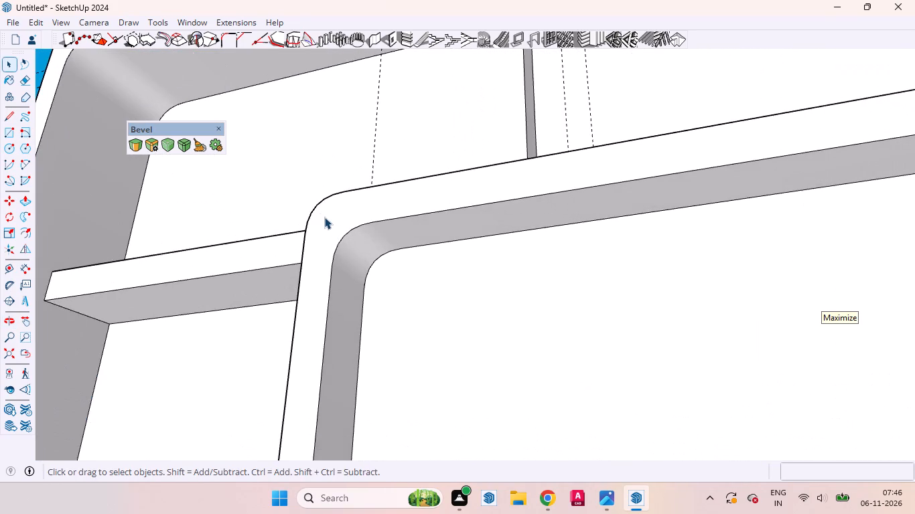
Push the ground-floor wall face inside the rounded frame back 3', flush with the neighbouring recessed wall.
scroll(324, 217, down, 5)
click(460, 307)
middle_drag(445, 310, 593, 412)
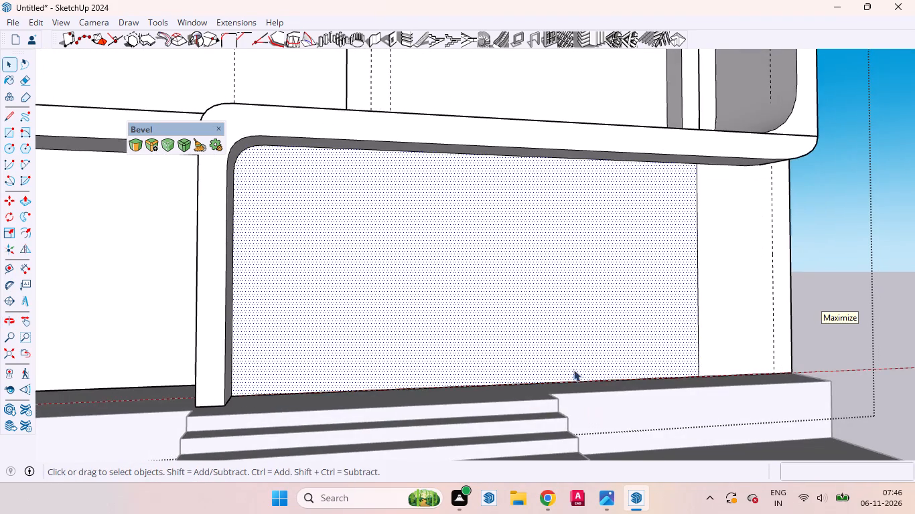
scroll(496, 305, down, 6)
key(p)
click(472, 300)
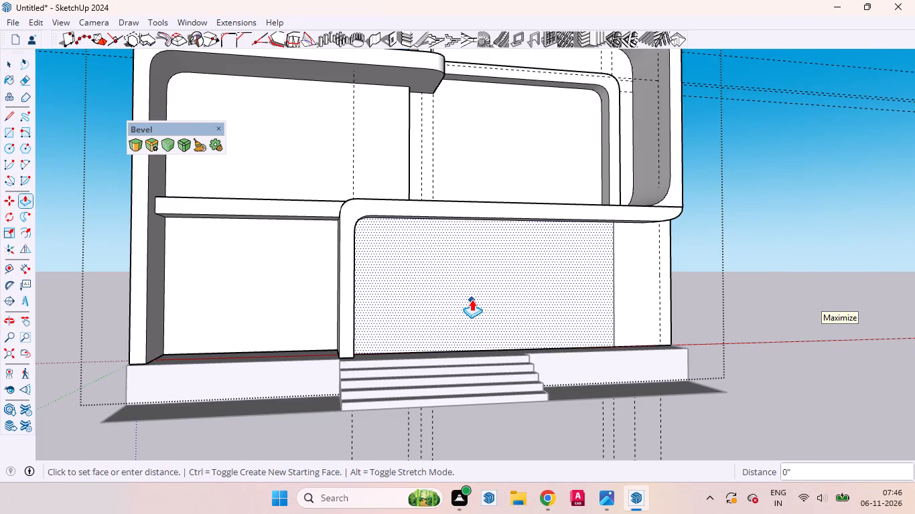
click(256, 277)
middle_drag(514, 291, 344, 224)
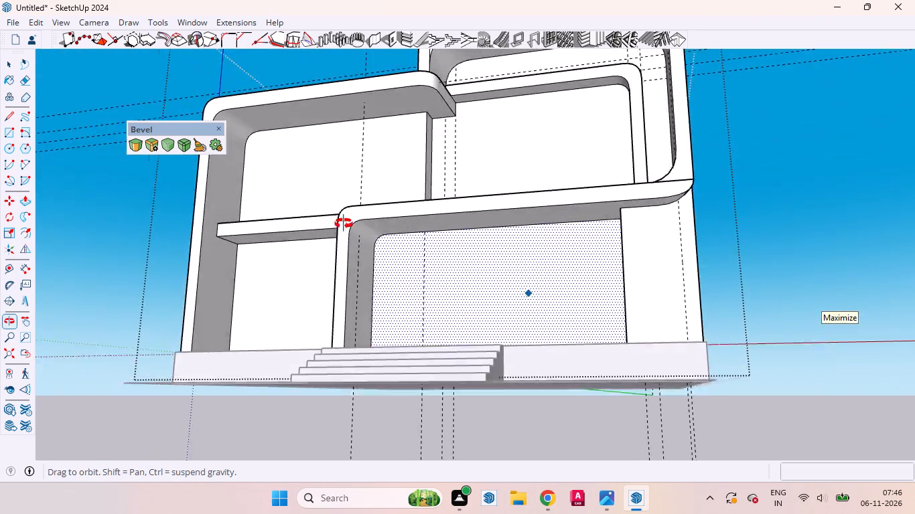
middle_drag(344, 224, 276, 117)
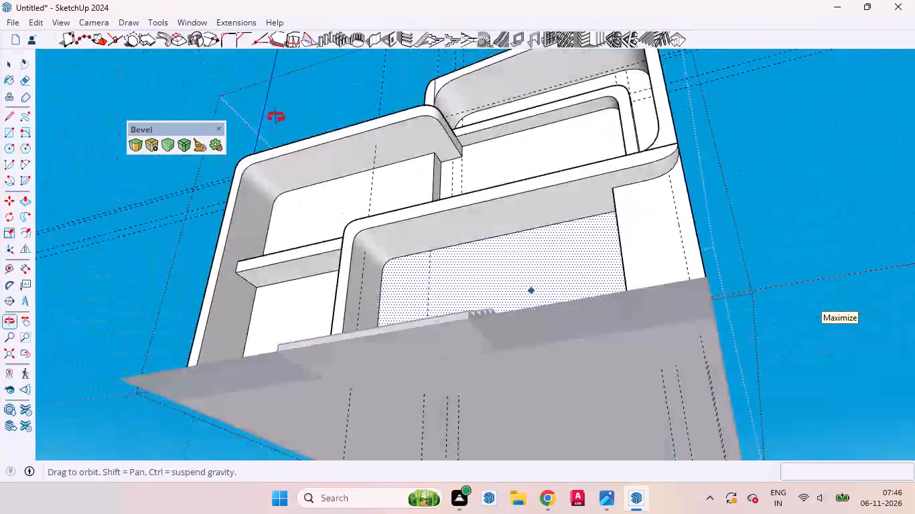
middle_drag(276, 117, 591, 248)
key(space)
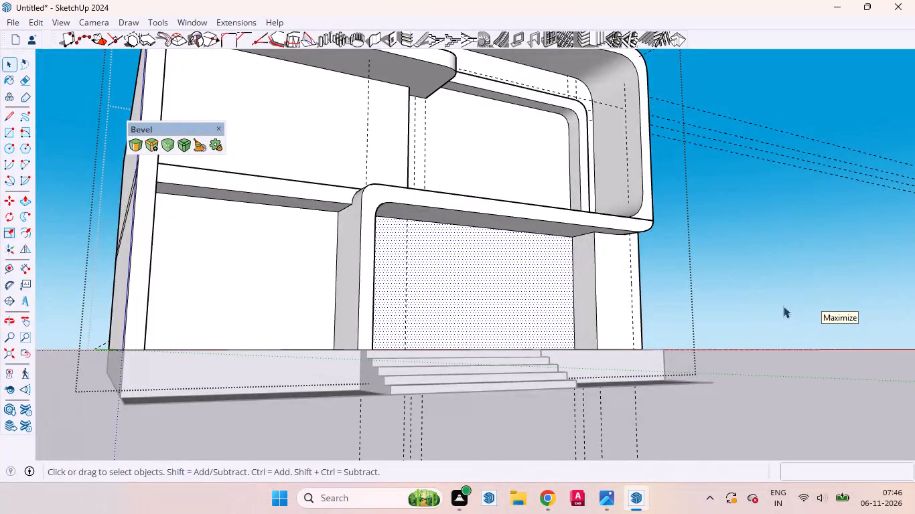
Examine the slab's junction with the ground-floor frame, the recessed walls and the overall facade from several angles.
scroll(372, 257, up, 9)
middle_drag(344, 164, 406, 394)
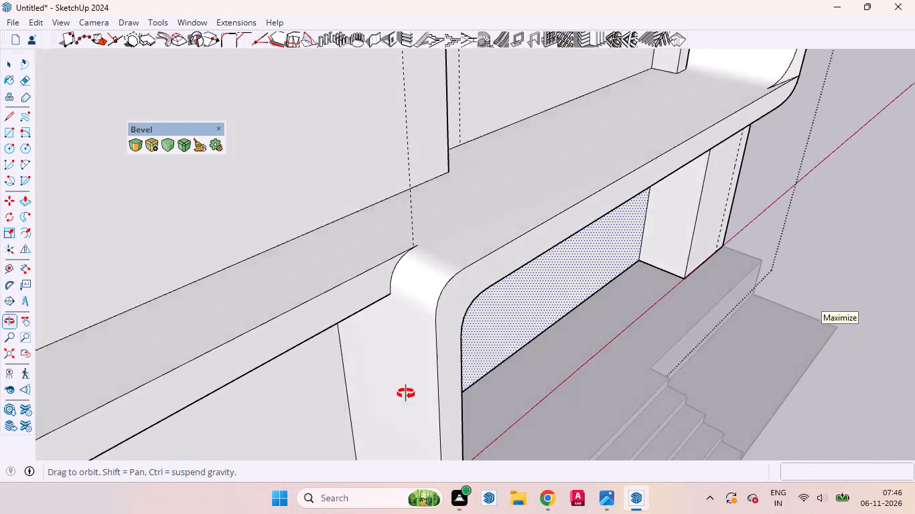
middle_drag(406, 394, 289, 321)
click(311, 249)
scroll(395, 268, down, 11)
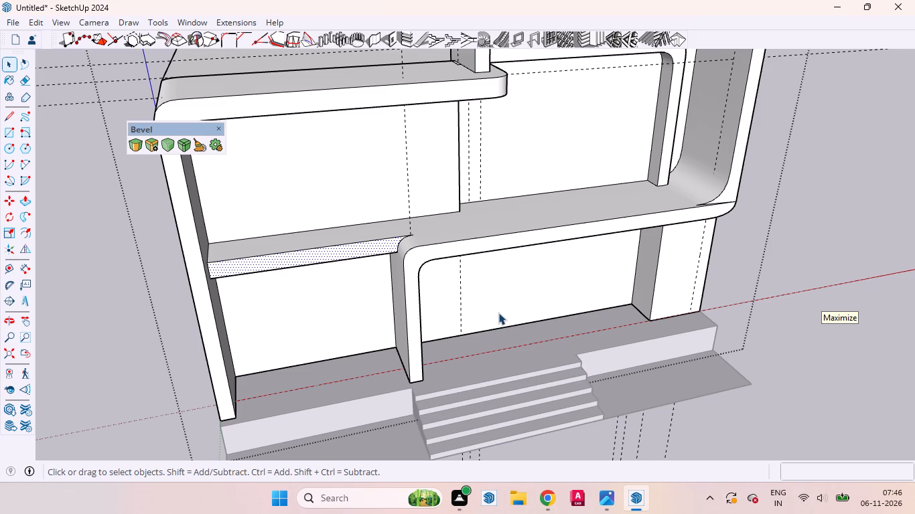
scroll(498, 313, down, 2)
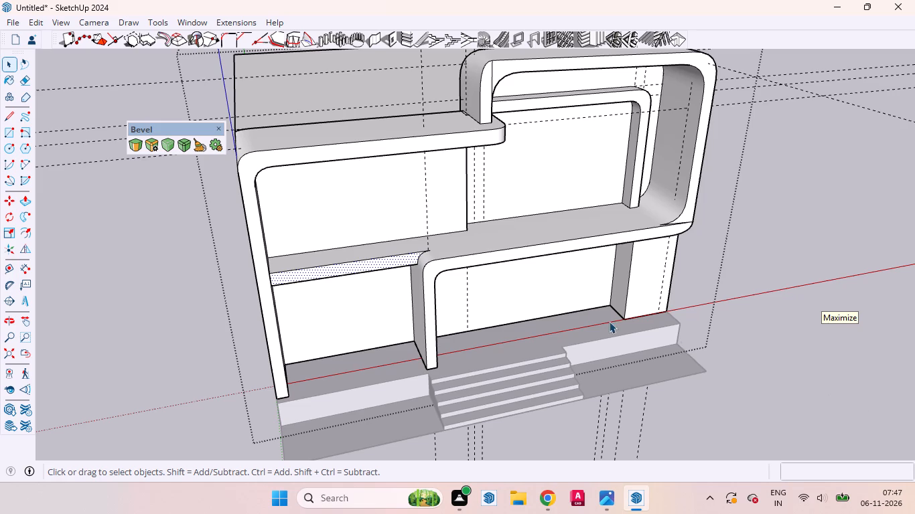
scroll(695, 210, down, 1)
scroll(695, 210, up, 10)
scroll(607, 351, down, 6)
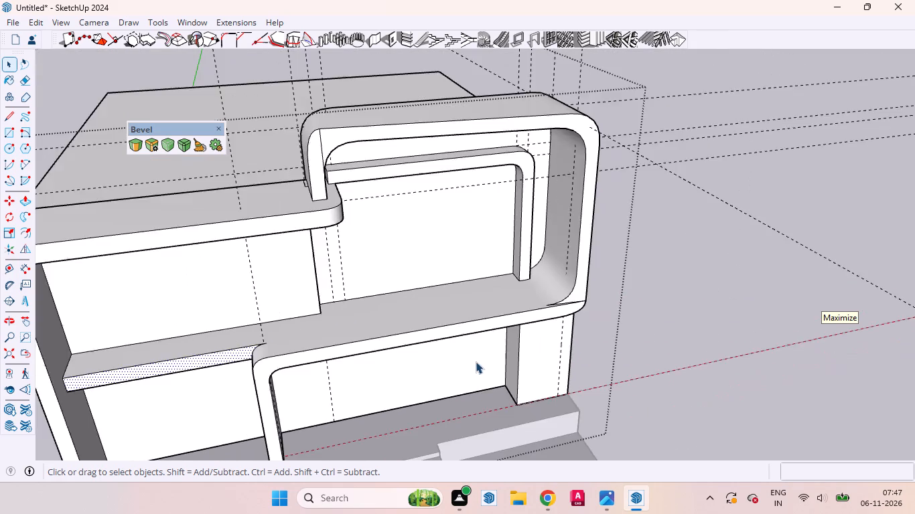
scroll(476, 361, down, 8)
scroll(539, 279, down, 4)
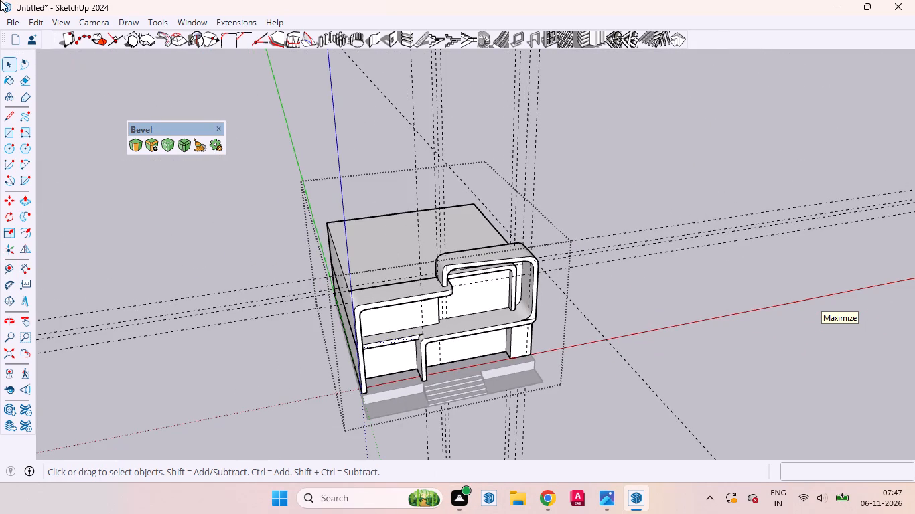
scroll(0, 26, down, 6)
scroll(0, 0, up, 2)
scroll(0, 0, down, 1)
scroll(70, 167, down, 1)
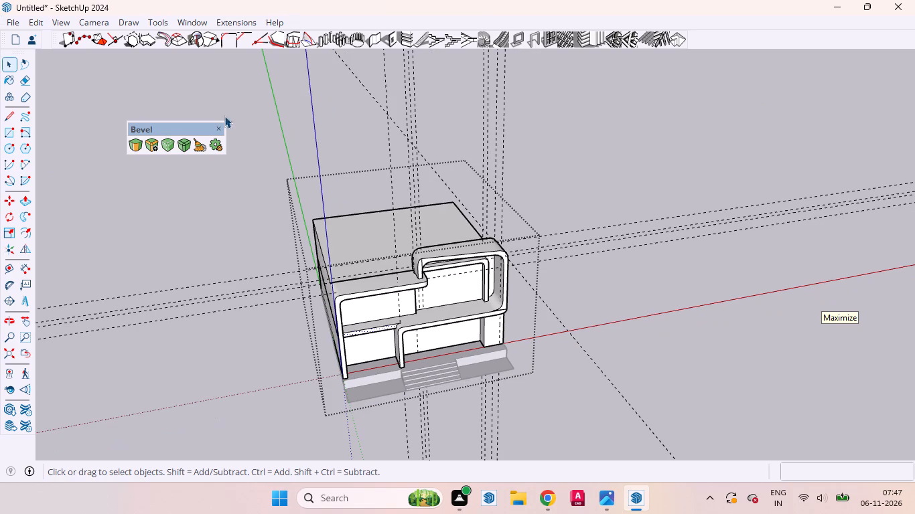
scroll(388, 153, down, 4)
scroll(393, 173, up, 1)
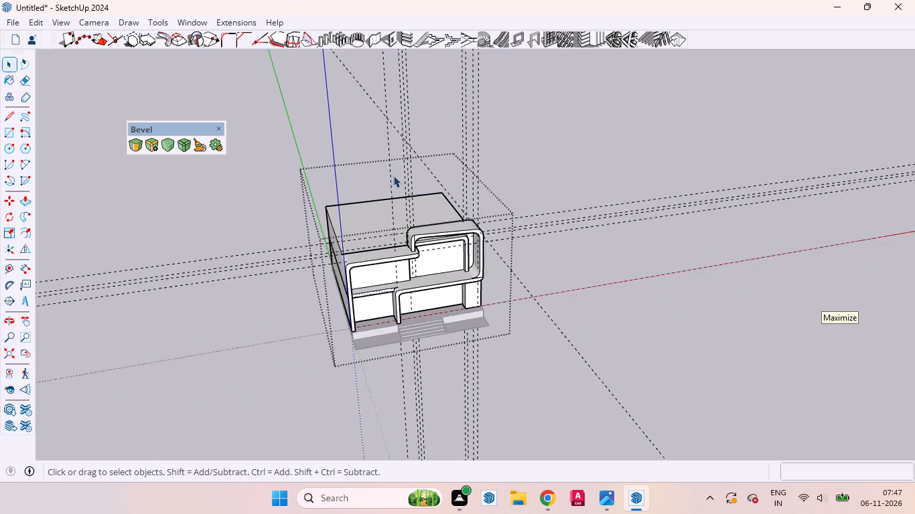
scroll(393, 175, up, 4)
middle_drag(396, 201, 384, 120)
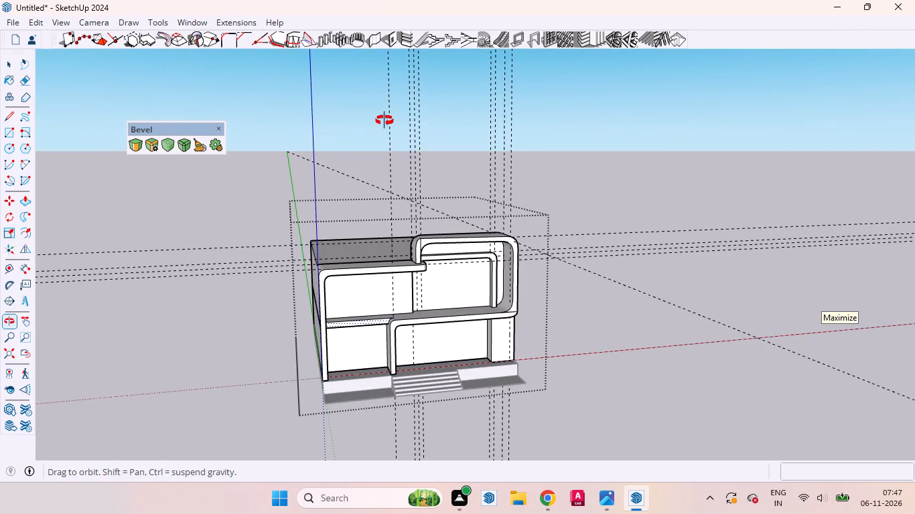
middle_drag(384, 120, 338, 107)
scroll(340, 149, up, 3)
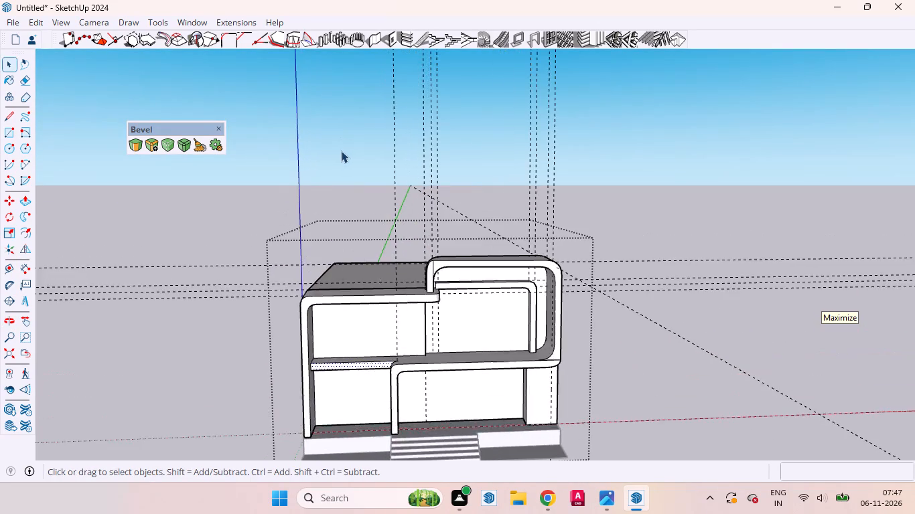
scroll(358, 138, down, 7)
scroll(358, 238, down, 2)
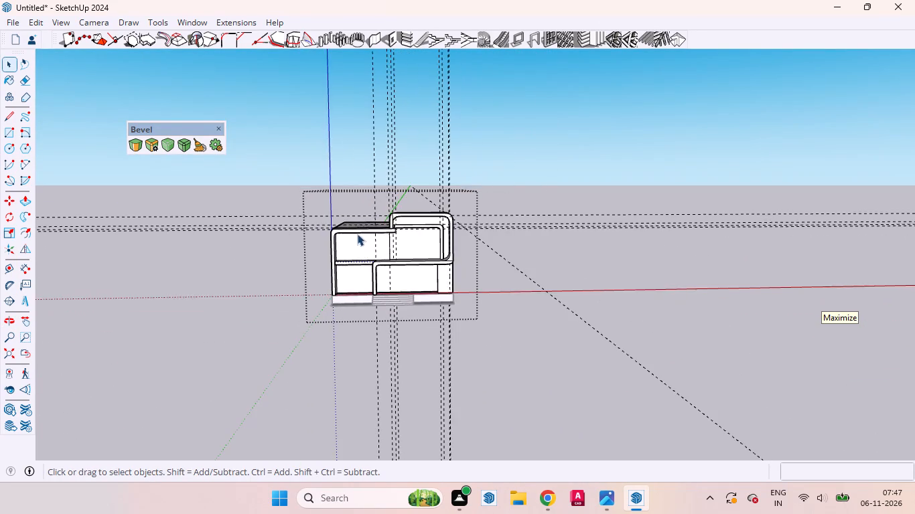
scroll(357, 234, down, 1)
scroll(341, 244, up, 11)
middle_drag(399, 261, 173, 230)
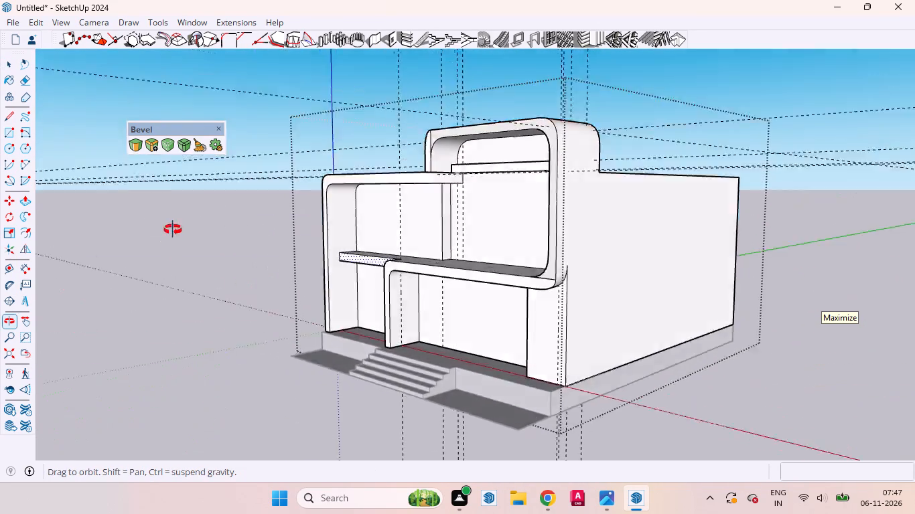
middle_drag(173, 230, 186, 215)
scroll(299, 245, up, 6)
scroll(407, 232, down, 5)
middle_drag(378, 269, 439, 270)
scroll(379, 269, up, 1)
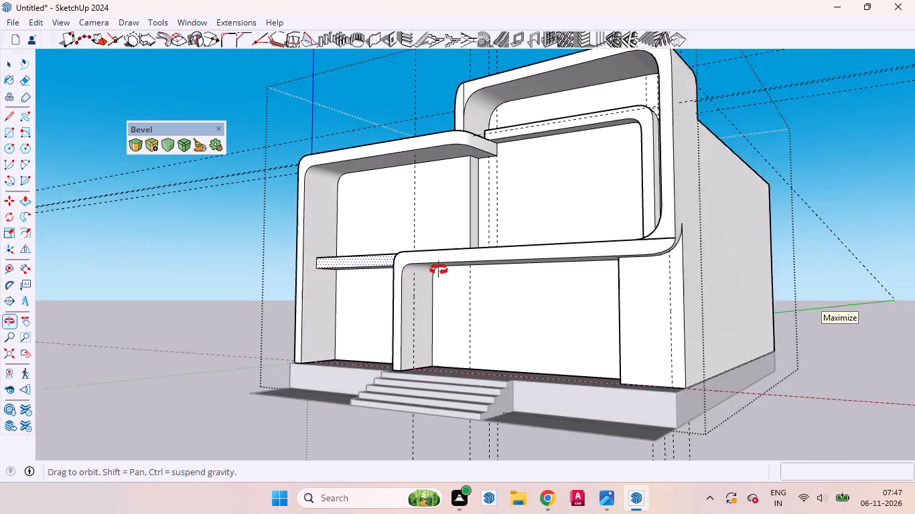
middle_drag(439, 270, 638, 332)
scroll(508, 288, down, 4)
scroll(413, 339, up, 4)
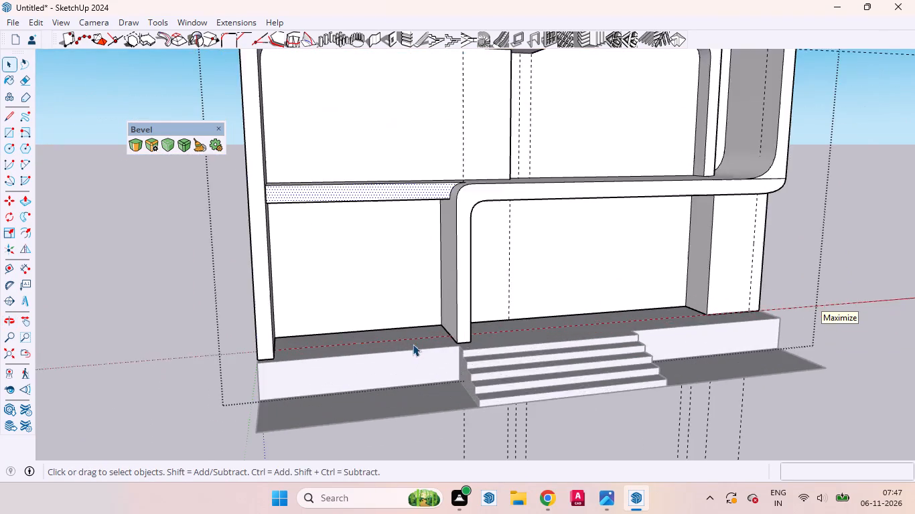
scroll(413, 344, up, 7)
middle_drag(388, 357, 346, 305)
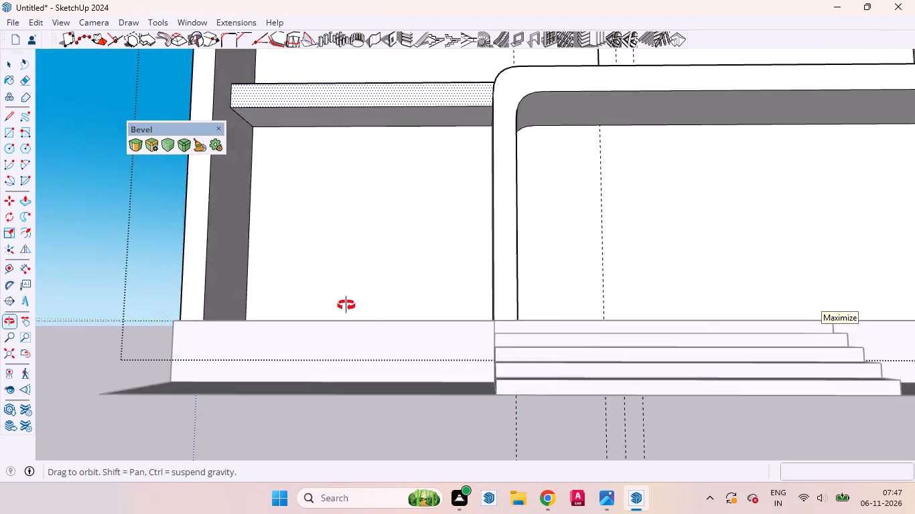
middle_drag(346, 305, 356, 363)
scroll(350, 353, down, 3)
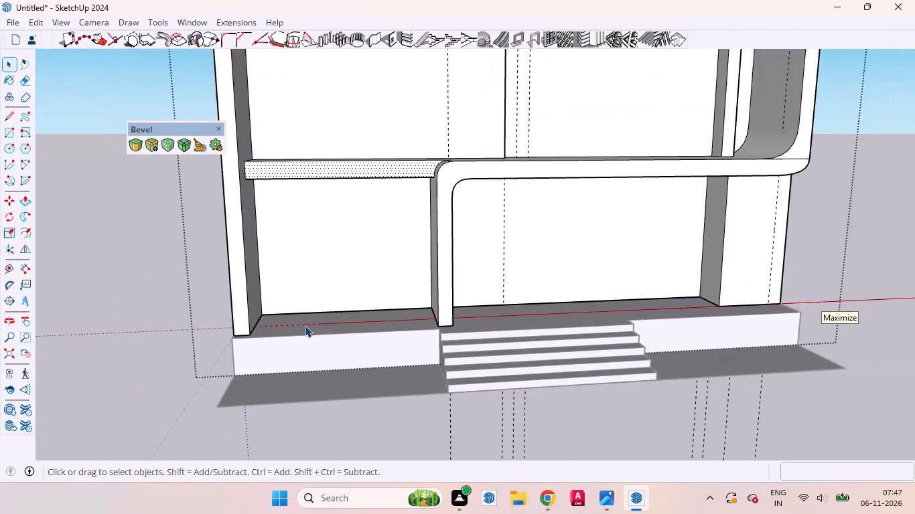
scroll(305, 325, down, 12)
Exit editing of the house group and clear the selection.
click(186, 339)
click(186, 337)
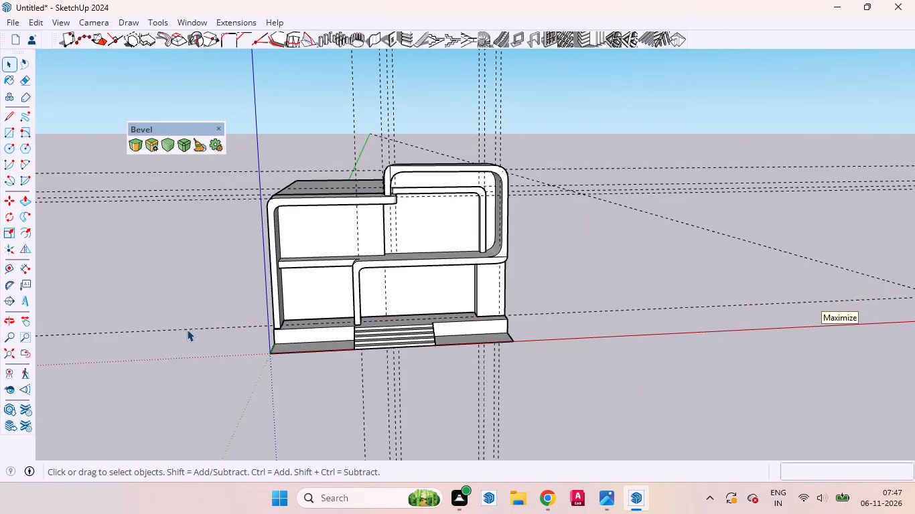
click(188, 328)
click(190, 321)
Review the whole facade, checking the entrance steps, ground-floor frame and rounded upper-storey frame corners up close.
scroll(368, 280, up, 12)
middle_drag(354, 331, 348, 330)
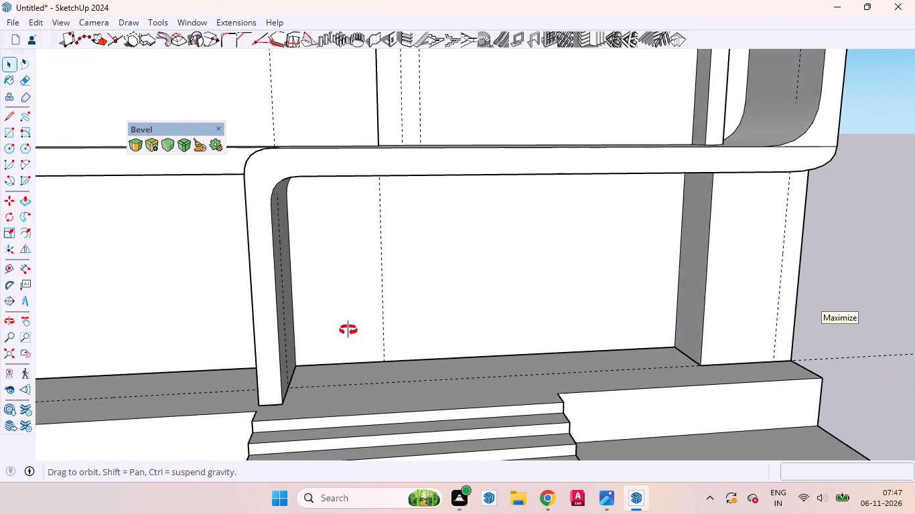
middle_drag(348, 330, 421, 228)
scroll(295, 293, down, 11)
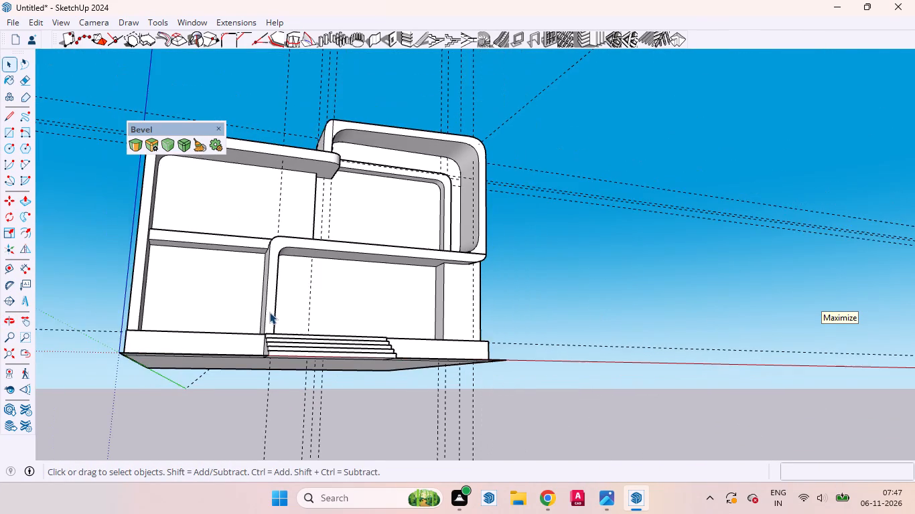
scroll(269, 308, down, 3)
middle_drag(286, 310, 221, 305)
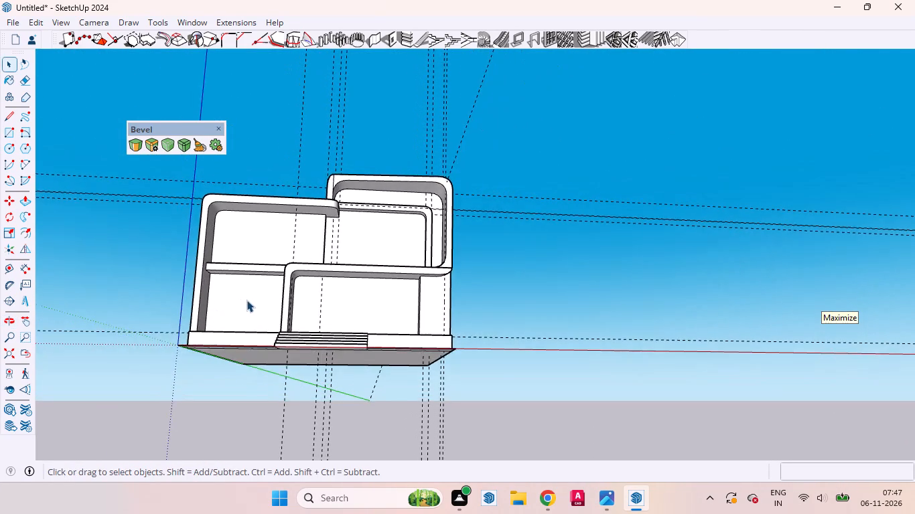
scroll(287, 317, down, 3)
scroll(304, 294, up, 12)
middle_drag(222, 334, 231, 343)
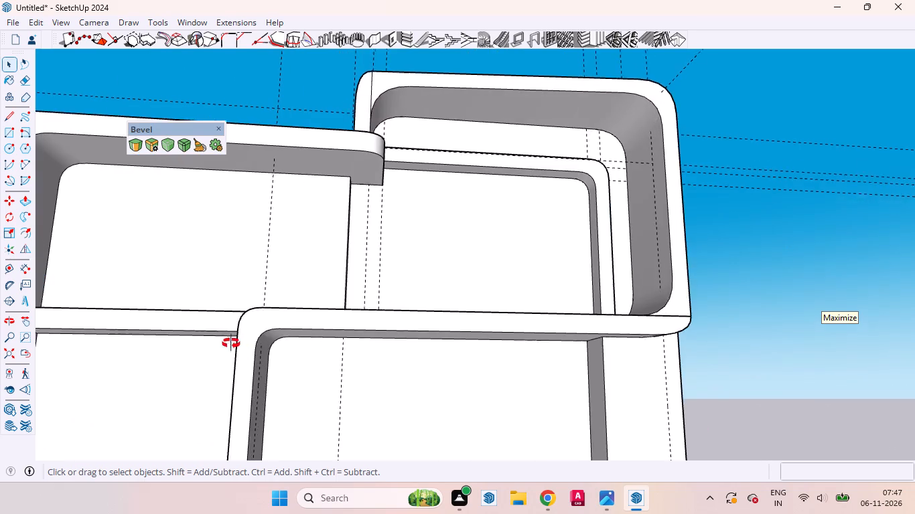
middle_drag(231, 343, 314, 357)
scroll(314, 358, up, 1)
scroll(274, 317, down, 9)
middle_drag(242, 311, 112, 313)
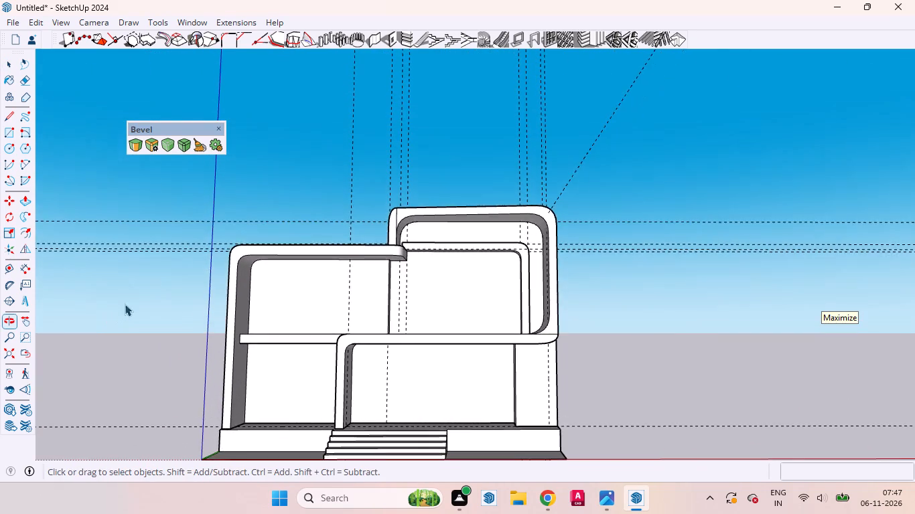
scroll(169, 290, up, 18)
middle_drag(189, 283, 117, 262)
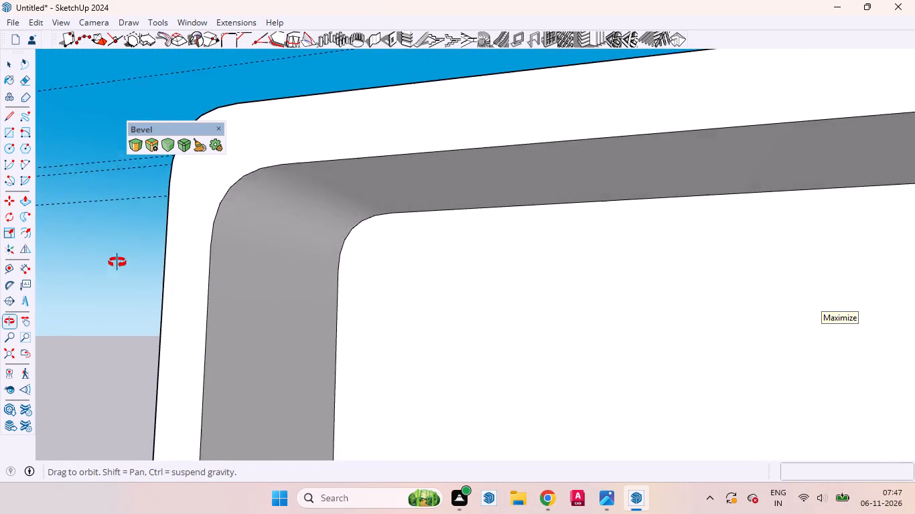
middle_drag(117, 262, 119, 261)
scroll(293, 247, down, 10)
scroll(324, 282, up, 6)
middle_drag(276, 314, 232, 287)
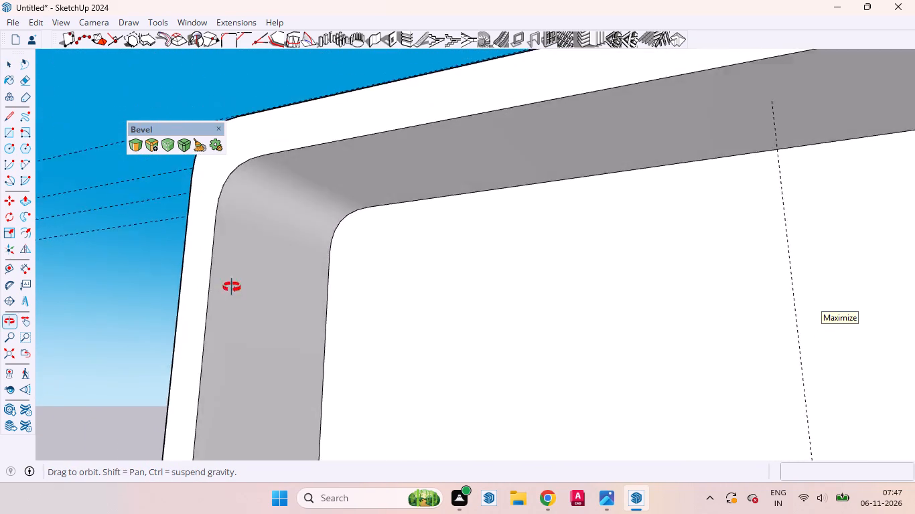
middle_drag(232, 287, 241, 282)
scroll(241, 279, up, 1)
scroll(281, 262, down, 7)
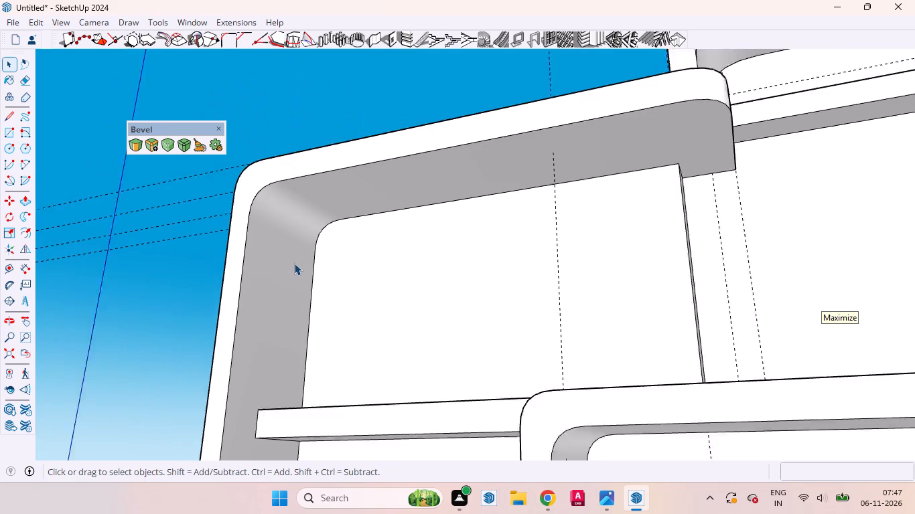
scroll(294, 263, down, 2)
middle_drag(302, 307, 355, 391)
scroll(355, 389, up, 1)
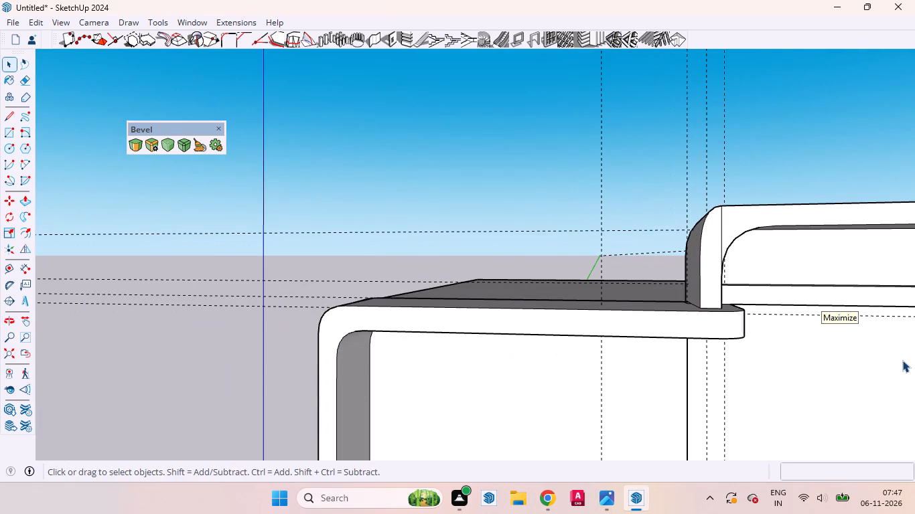
Turn on the Views tool set and switch the house model to the standard front view.
scroll(901, 358, down, 7)
scroll(888, 270, down, 2)
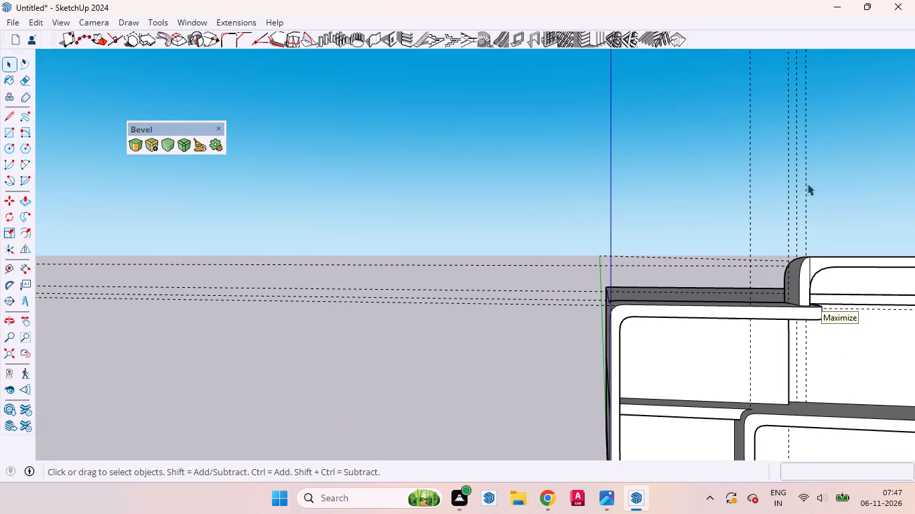
scroll(801, 167, down, 5)
scroll(764, 96, down, 3)
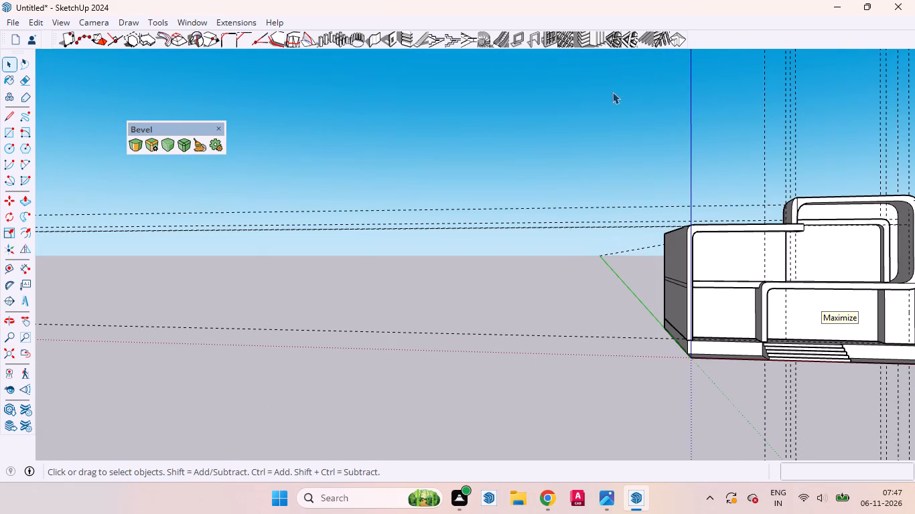
scroll(450, 209, down, 8)
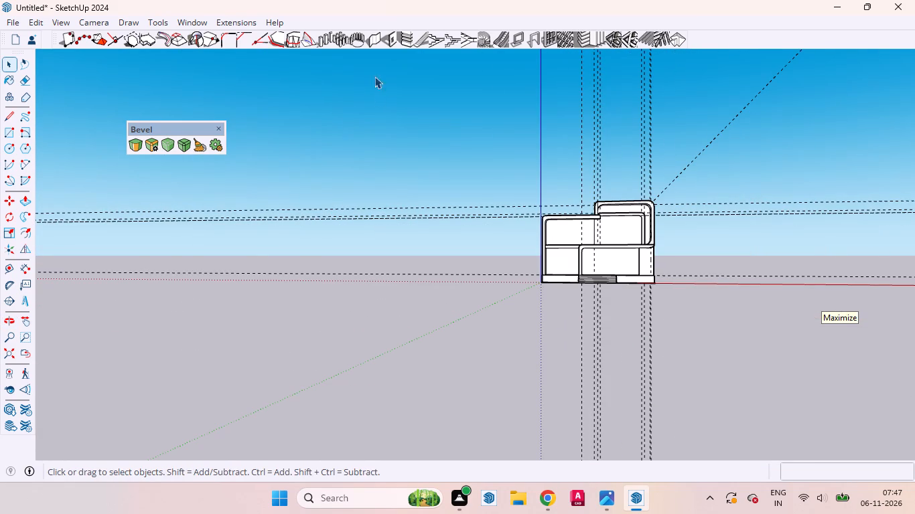
right_click(367, 19)
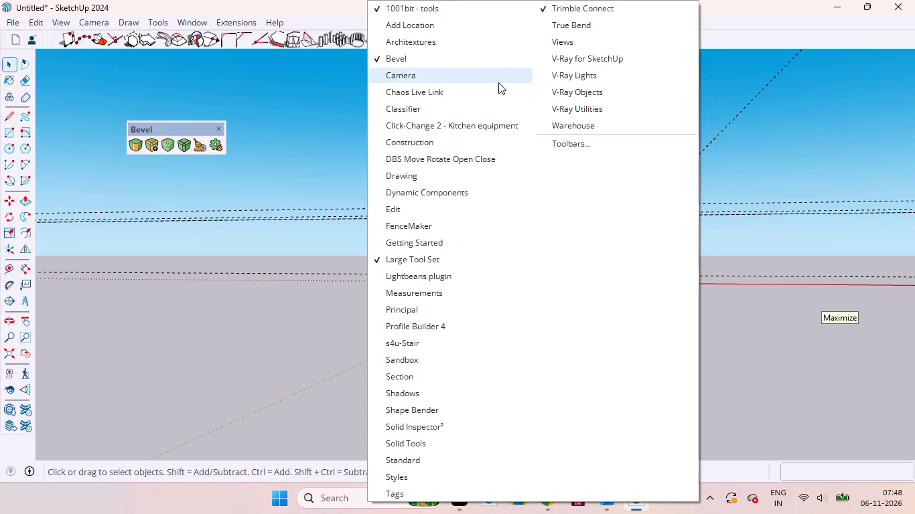
click(552, 44)
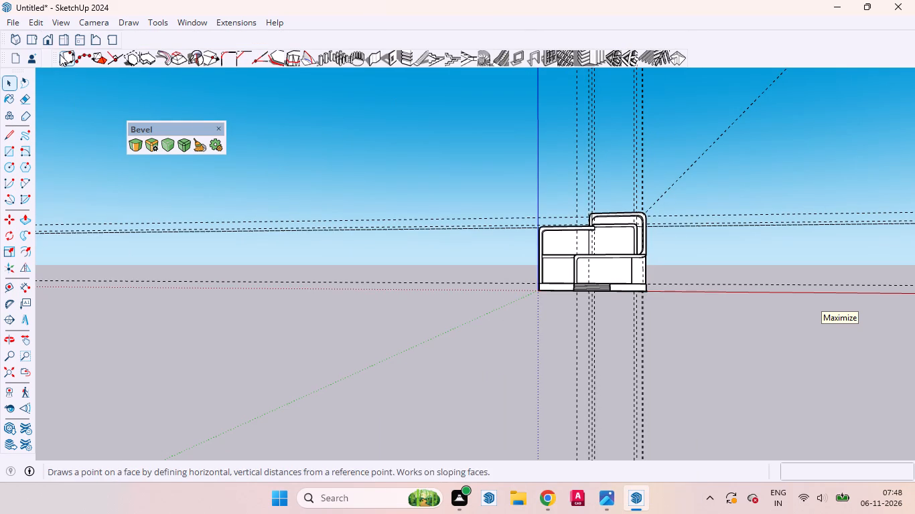
click(48, 44)
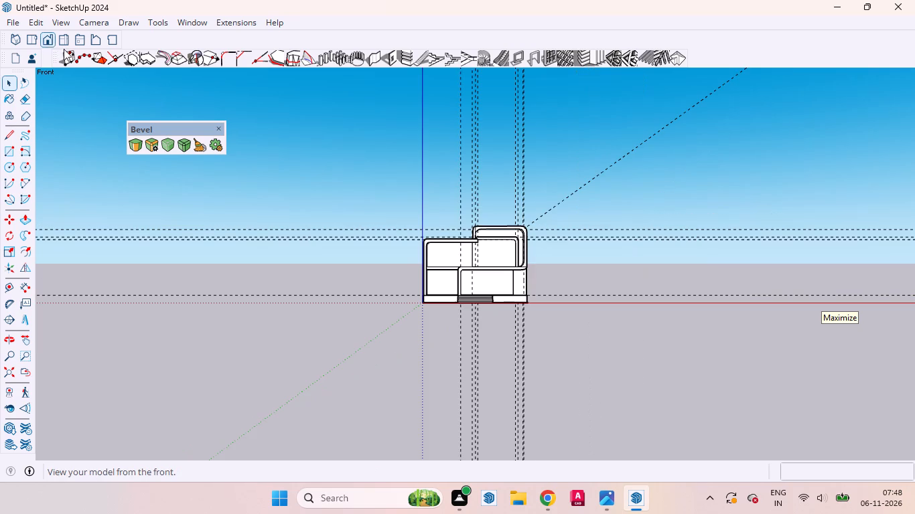
Examine the facade head-on and at an angle, checking the entrance steps, floor slab, frames and upper-storey wall recess.
scroll(453, 230, up, 12)
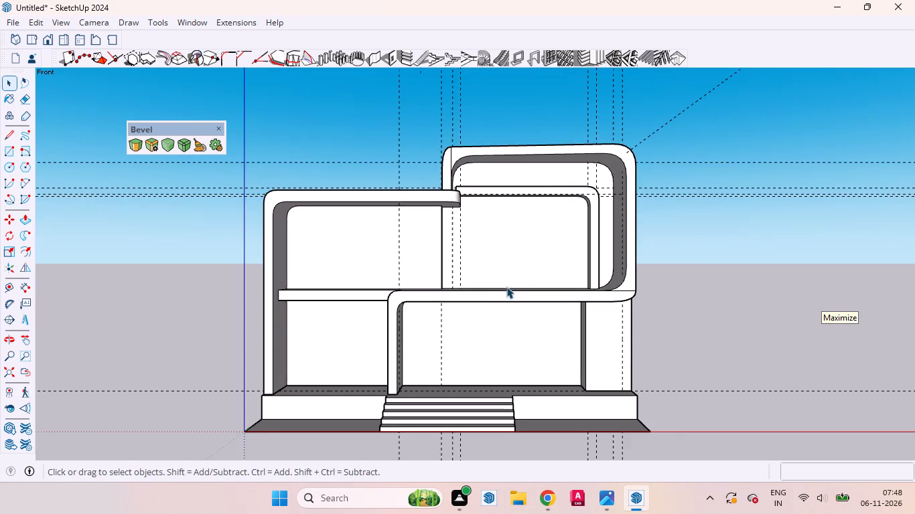
scroll(506, 260, down, 1)
scroll(500, 340, down, 2)
scroll(498, 413, up, 6)
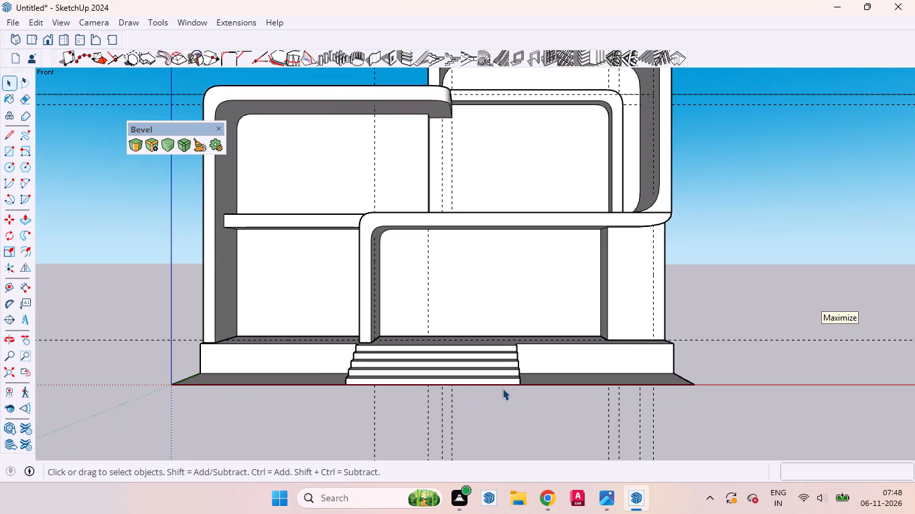
scroll(526, 355, down, 3)
scroll(506, 254, up, 3)
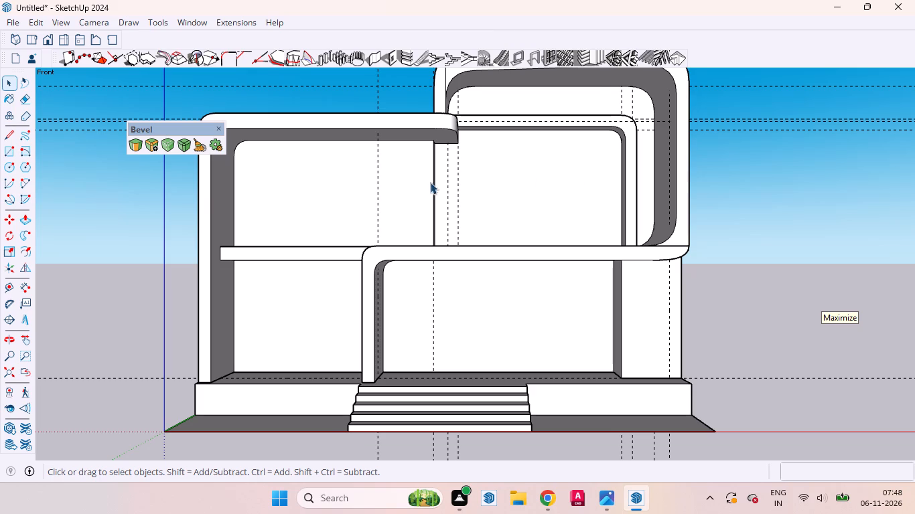
scroll(421, 189, up, 4)
middle_drag(422, 197, 192, 227)
scroll(418, 203, up, 1)
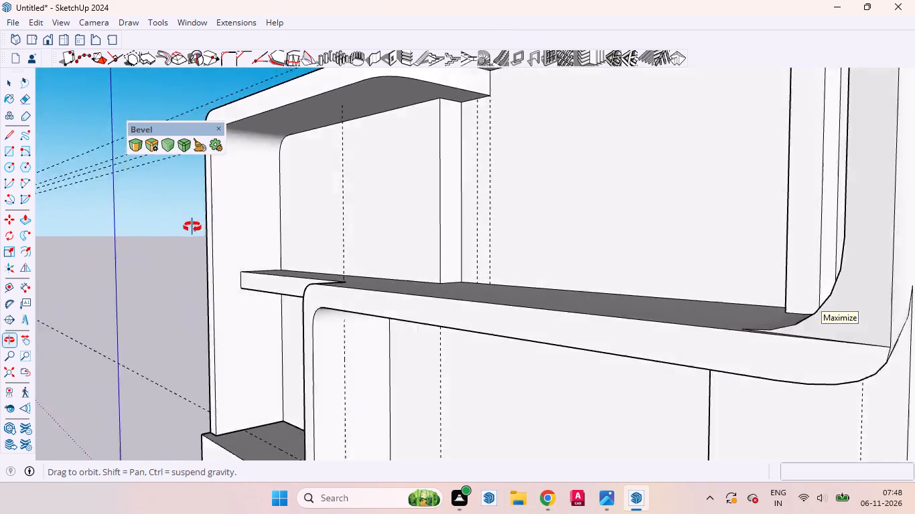
middle_drag(192, 227, 360, 208)
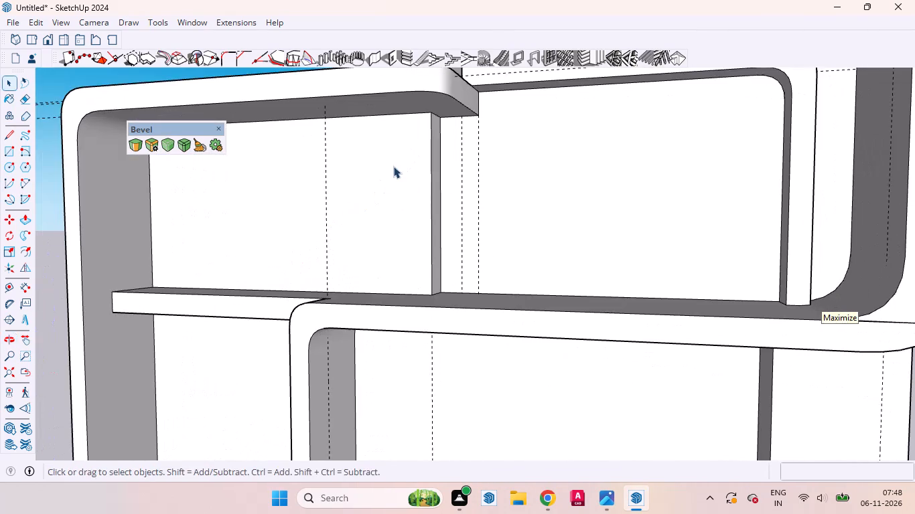
scroll(393, 166, down, 7)
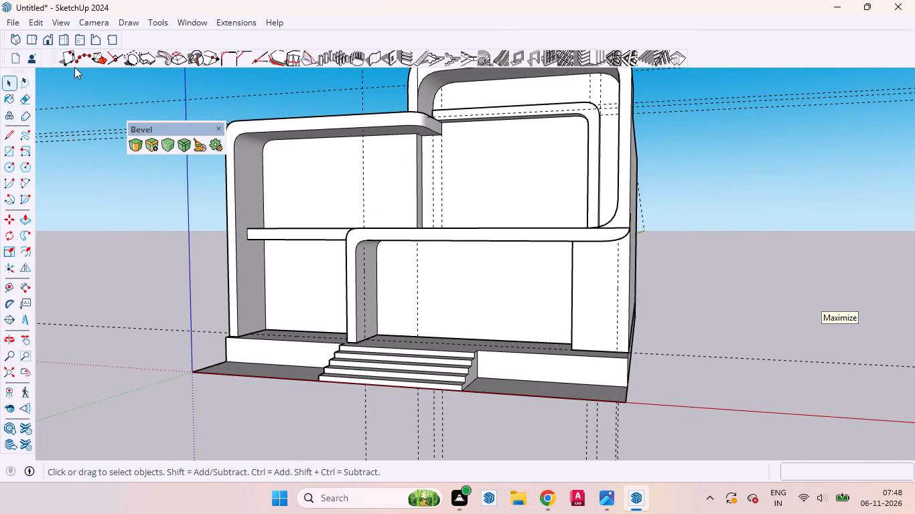
Return to the front view and examine where the intermediate slab meets the ground-floor frame, then the whole facade.
click(43, 45)
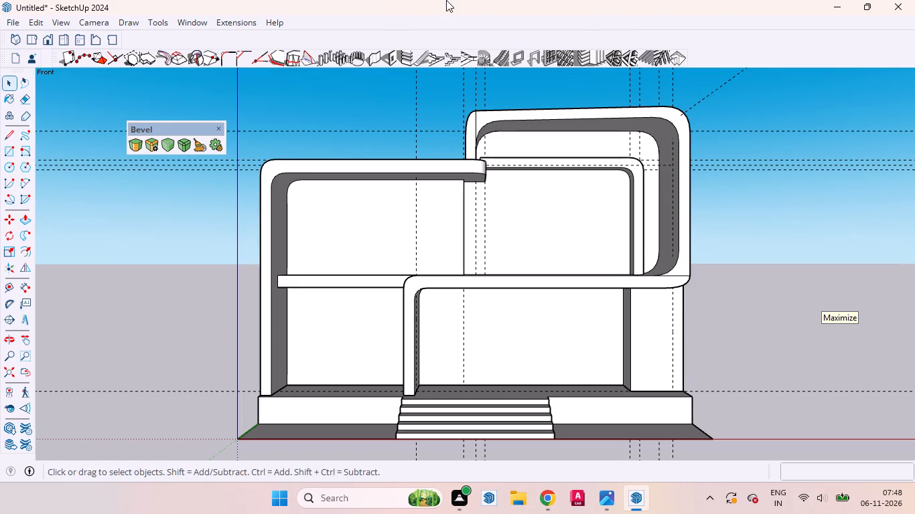
click(49, 5)
scroll(49, 5, up, 2)
middle_click(48, 5)
scroll(316, 285, down, 1)
scroll(316, 285, up, 8)
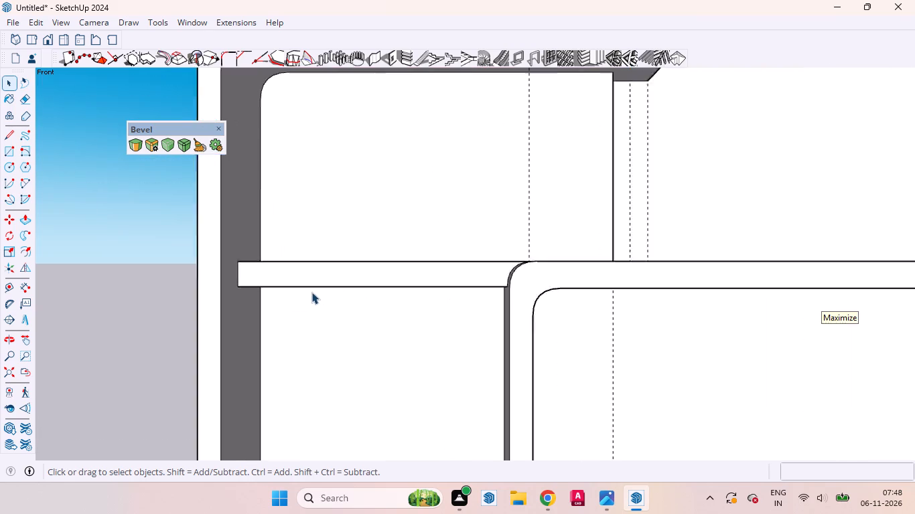
middle_drag(303, 303, 288, 284)
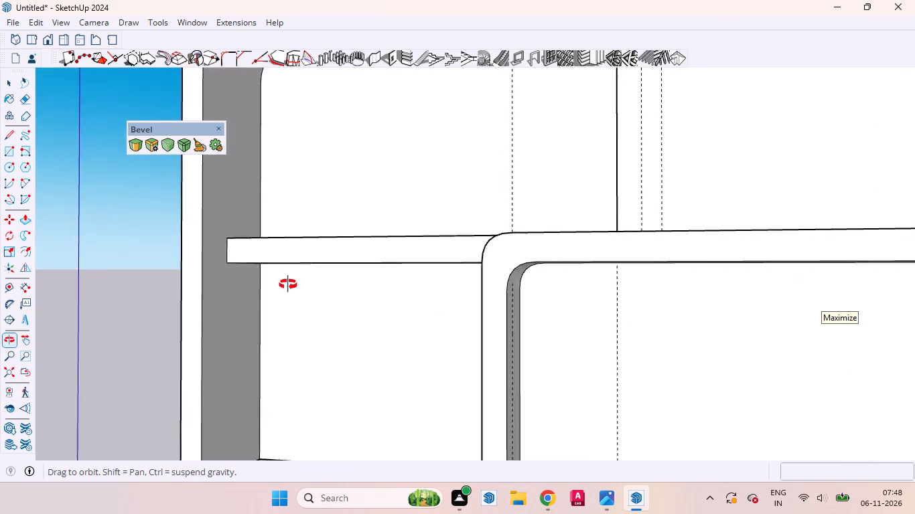
middle_drag(288, 284, 309, 272)
scroll(309, 272, up, 1)
scroll(288, 291, down, 13)
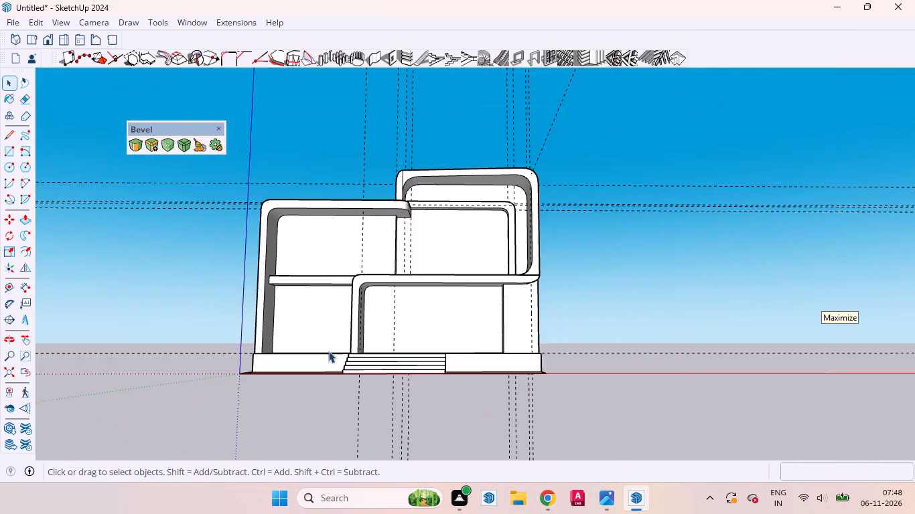
scroll(402, 387, down, 14)
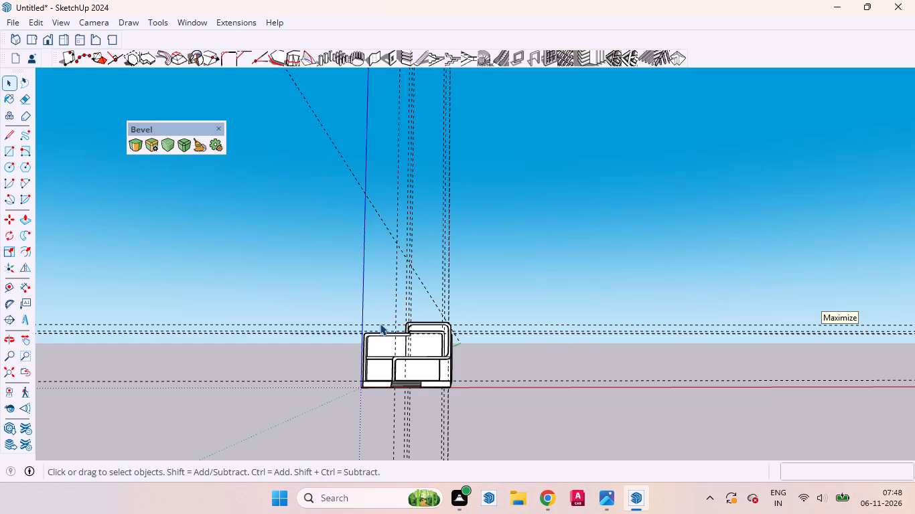
scroll(391, 396, up, 7)
scroll(365, 341, up, 6)
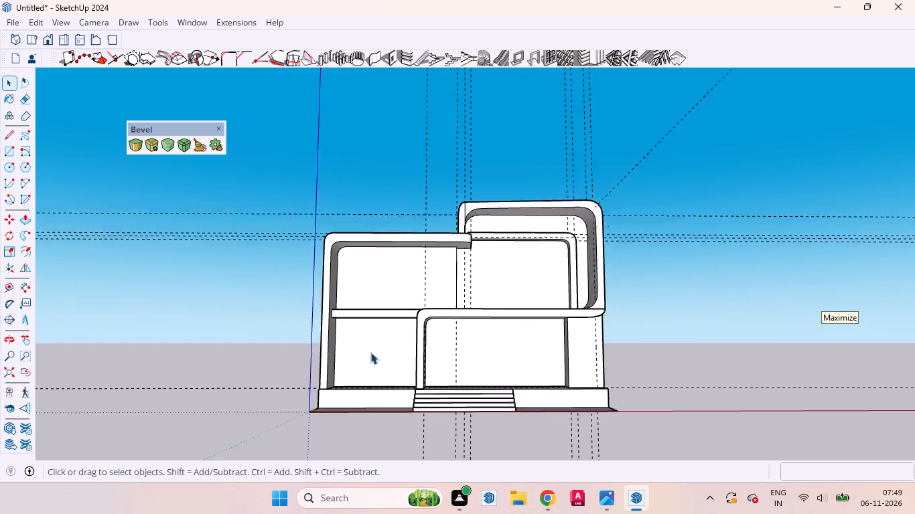
scroll(370, 352, up, 2)
Examine the ground-floor frame, plinth and entrance steps from the side, selecting the steps' stepped side face.
middle_drag(405, 404, 567, 431)
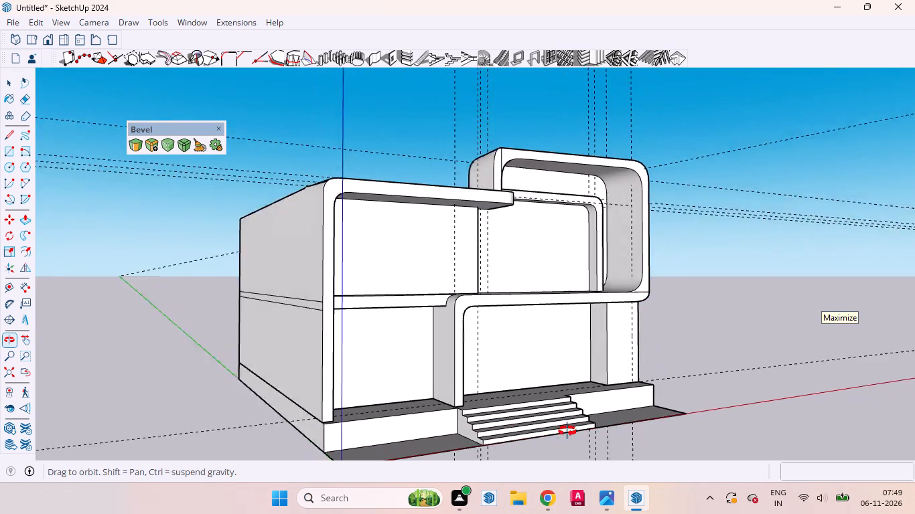
middle_drag(567, 431, 581, 430)
scroll(423, 422, down, 3)
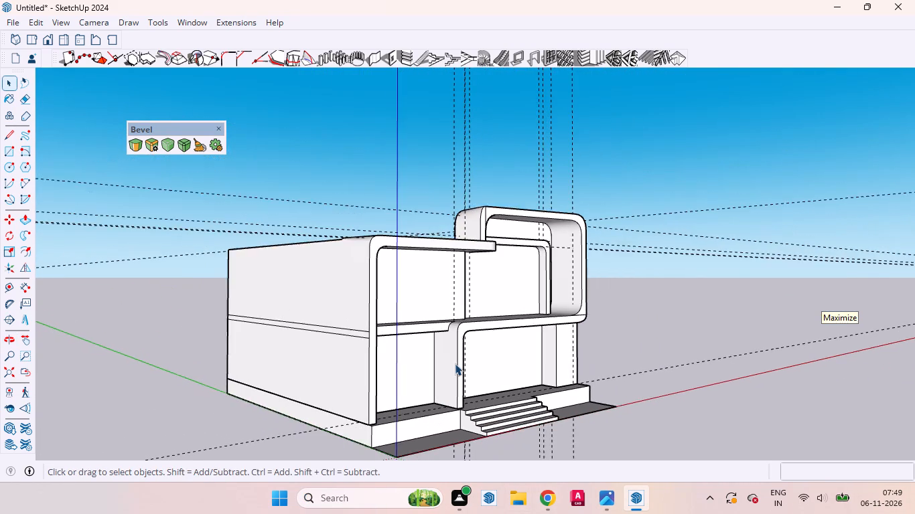
scroll(455, 363, down, 1)
scroll(462, 420, up, 11)
middle_drag(453, 405, 463, 428)
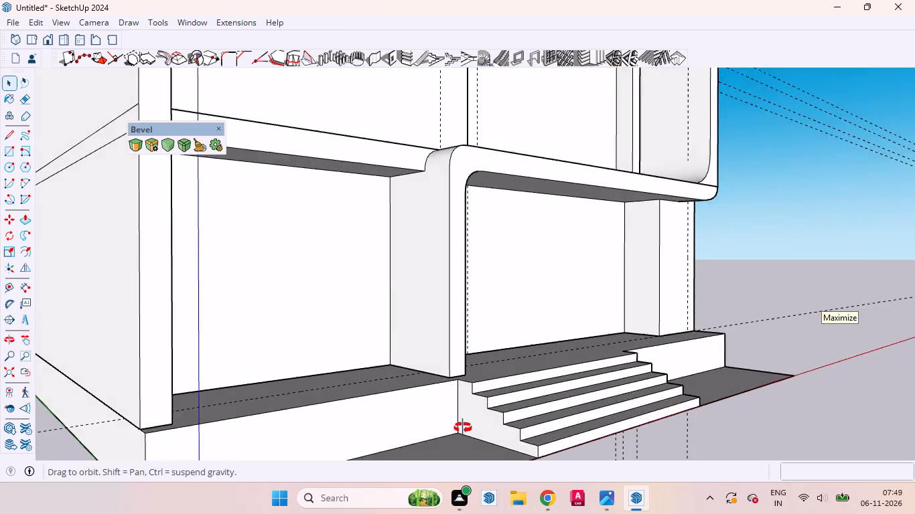
middle_drag(463, 428, 370, 440)
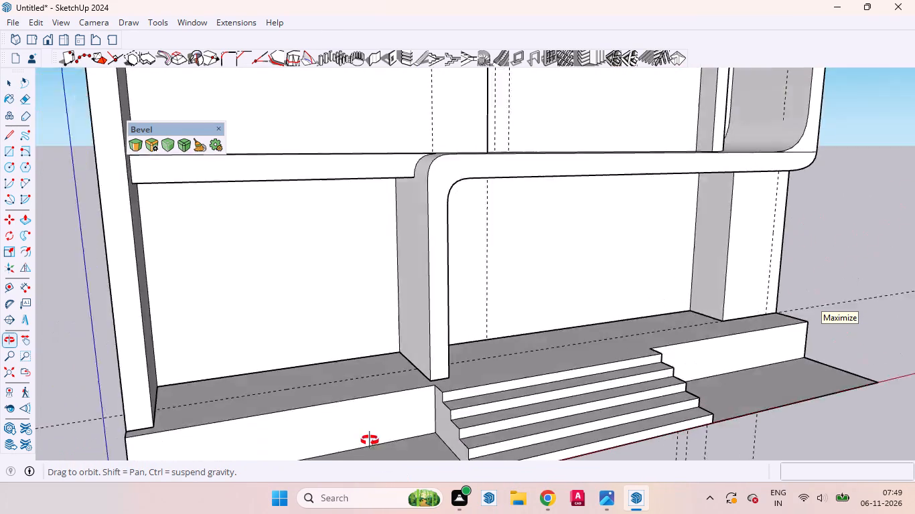
middle_drag(370, 440, 368, 424)
scroll(396, 368, down, 7)
scroll(366, 374, up, 11)
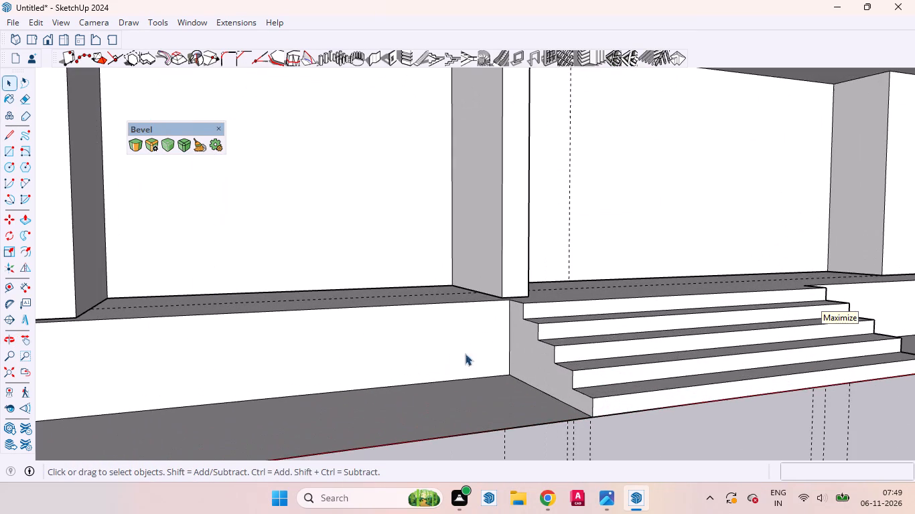
middle_drag(521, 368, 596, 363)
click(555, 364)
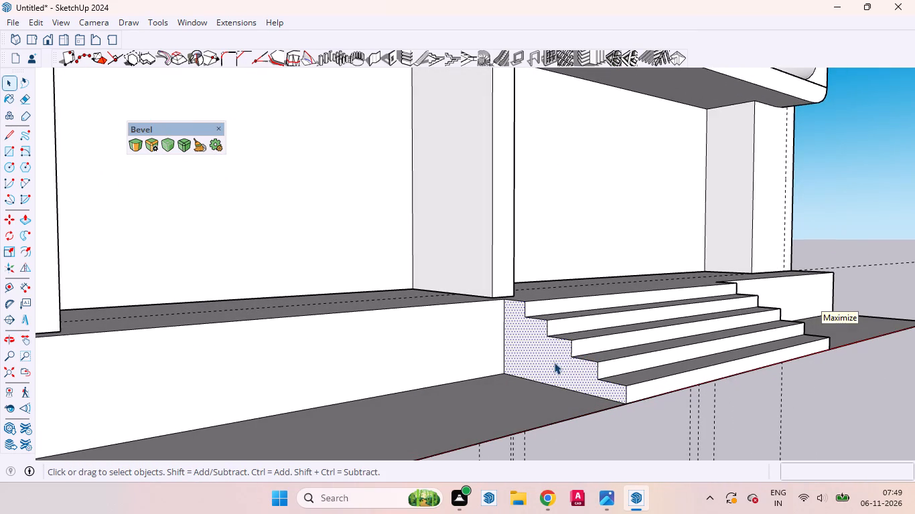
scroll(541, 335, down, 6)
scroll(608, 363, up, 2)
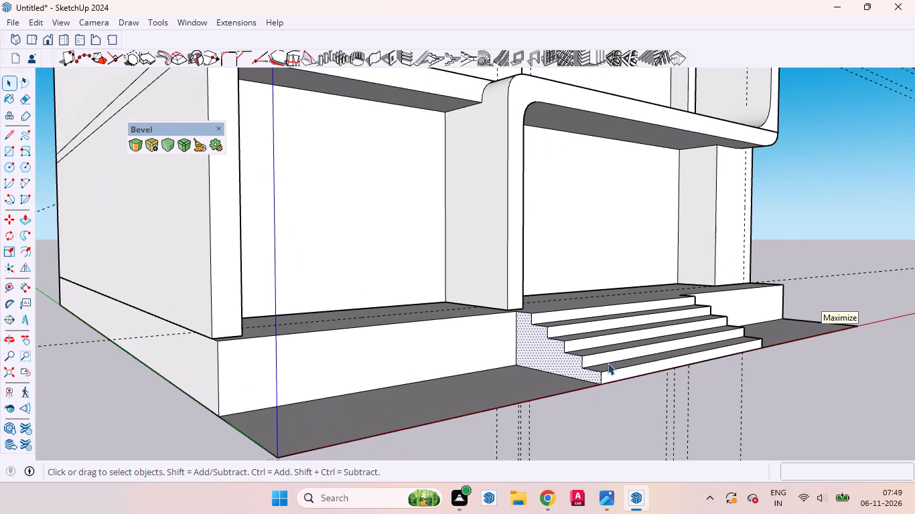
click(558, 357)
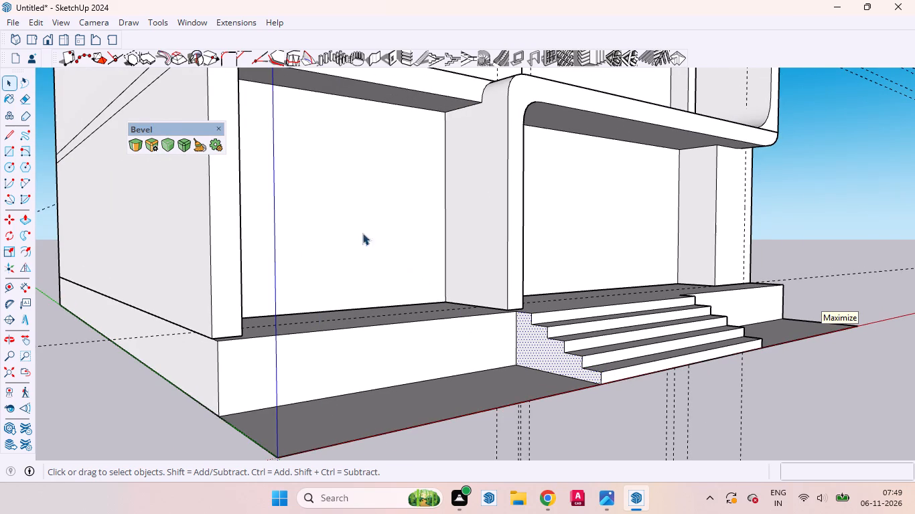
Open the house group for editing and erase the vertical construction guides running through the facade.
click(348, 227)
scroll(368, 238, down, 5)
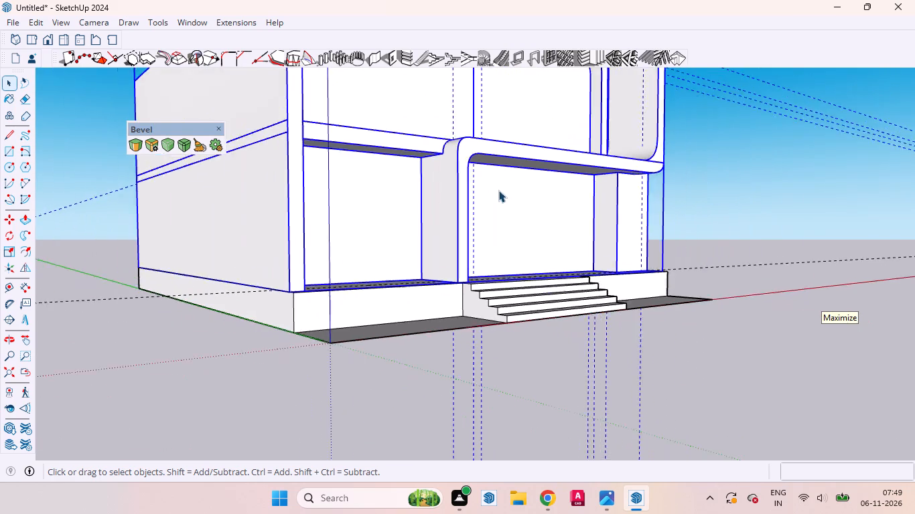
scroll(498, 190, down, 10)
middle_drag(531, 210, 531, 261)
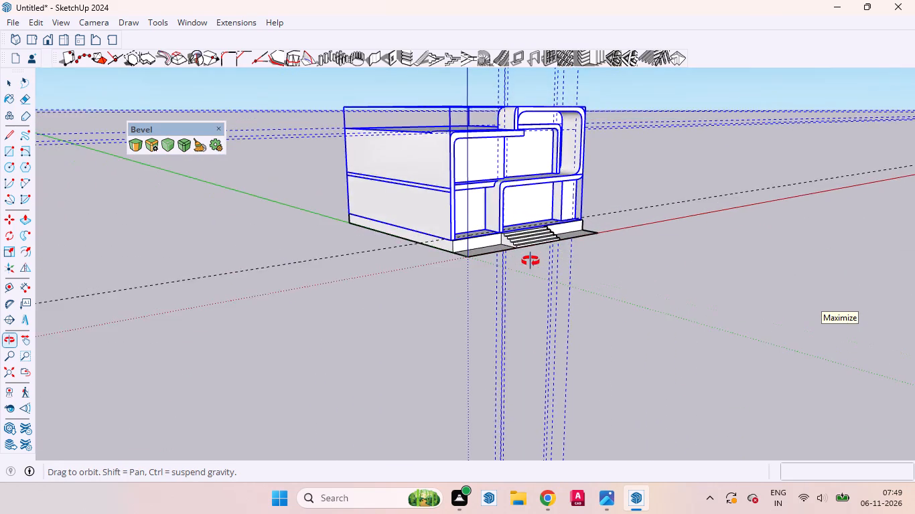
middle_drag(531, 261, 450, 268)
scroll(460, 256, down, 3)
scroll(465, 234, up, 3)
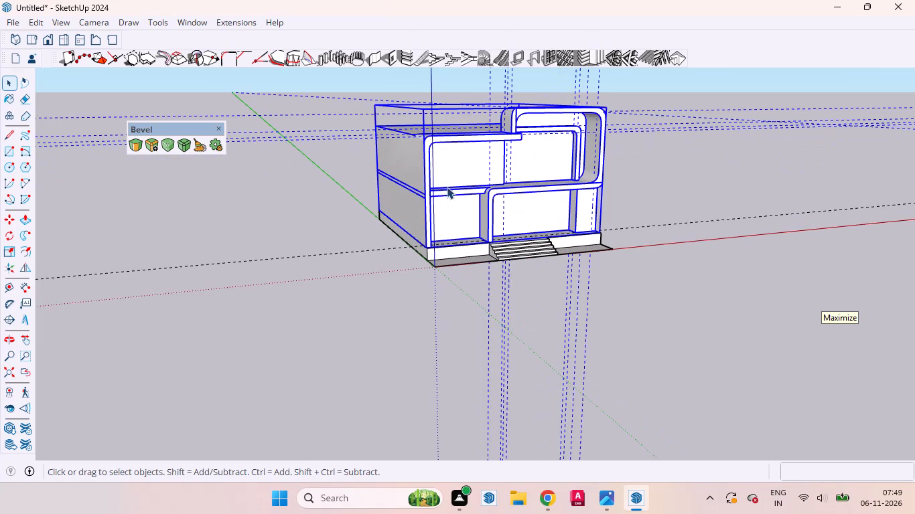
double_click(472, 165)
scroll(523, 195, down, 2)
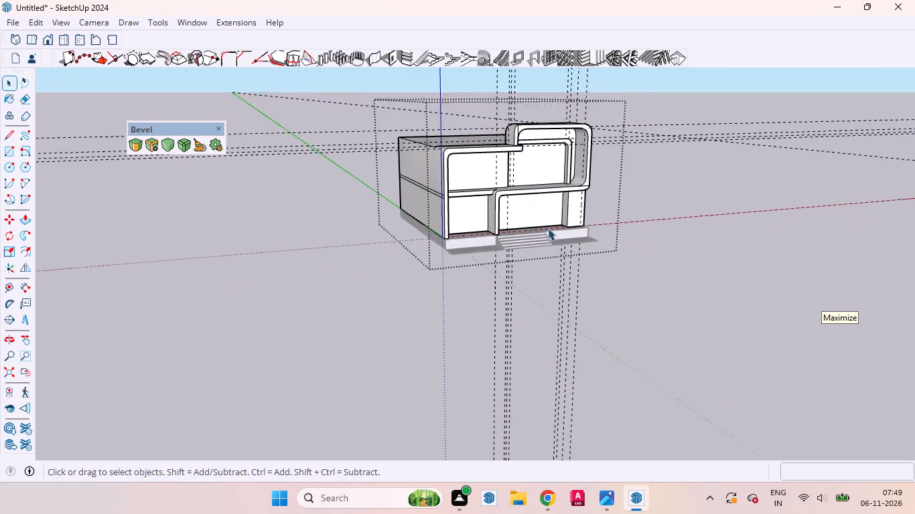
scroll(548, 228, down, 1)
scroll(650, 317, down, 4)
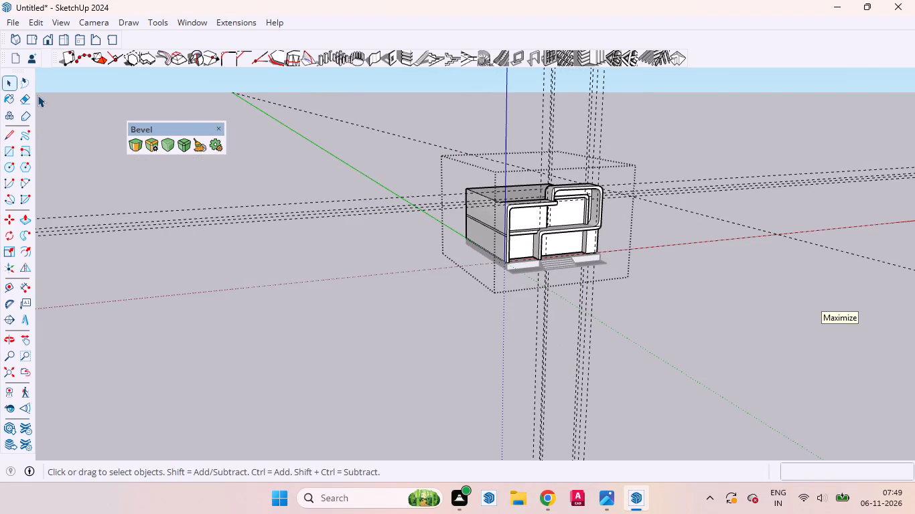
click(31, 100)
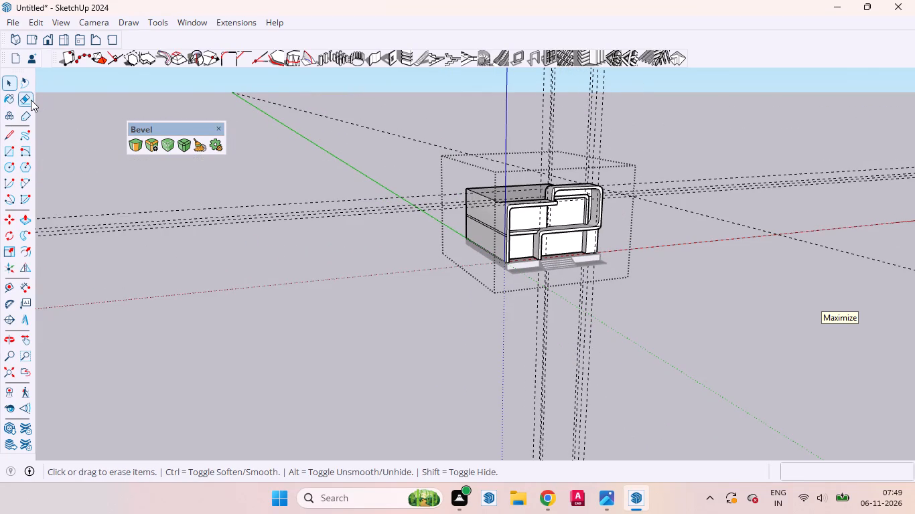
scroll(455, 209, down, 2)
drag(700, 325, 597, 367)
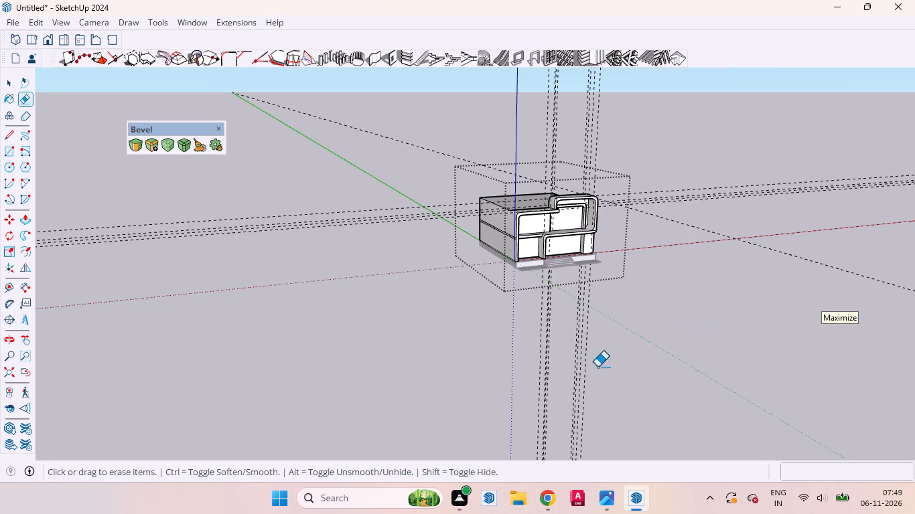
drag(597, 367, 412, 479)
scroll(554, 411, down, 6)
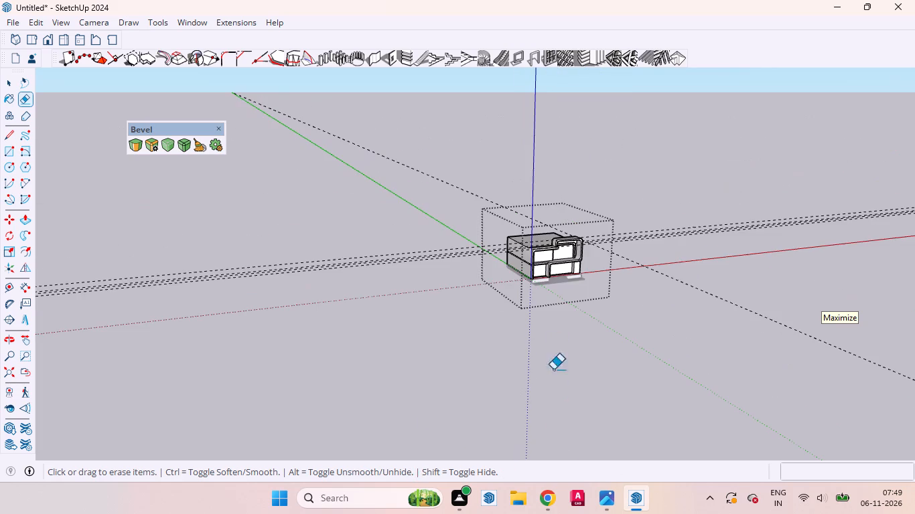
Erase the remaining horizontal construction guides running across the house along the red axis, and close the group.
drag(712, 258, 656, 219)
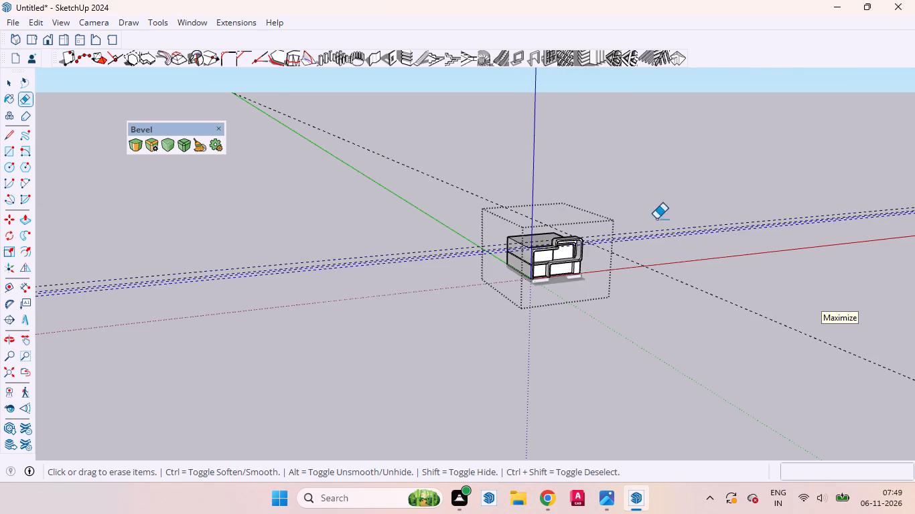
drag(656, 219, 628, 195)
drag(573, 183, 470, 169)
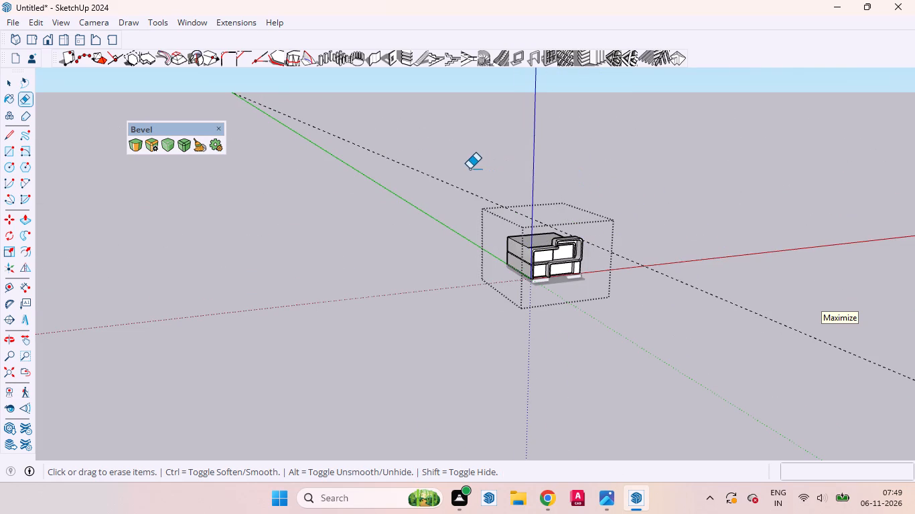
drag(470, 169, 466, 168)
click(4, 79)
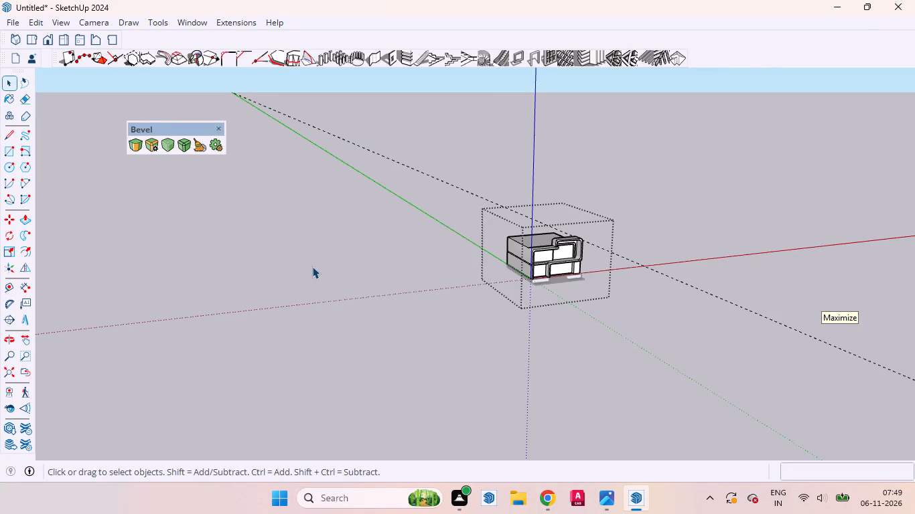
click(312, 266)
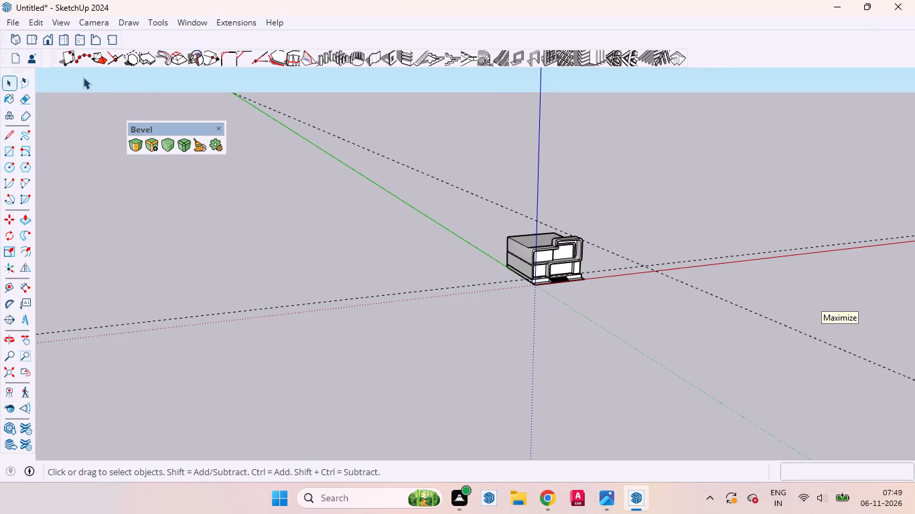
click(365, 264)
Return to the front view and examine the whole facade, from the entrance steps to the upper frame.
click(40, 44)
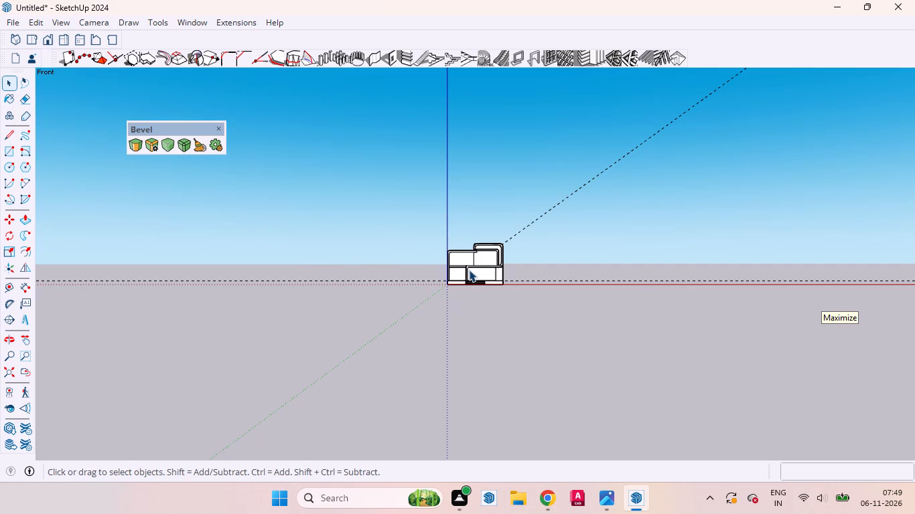
scroll(469, 270, up, 5)
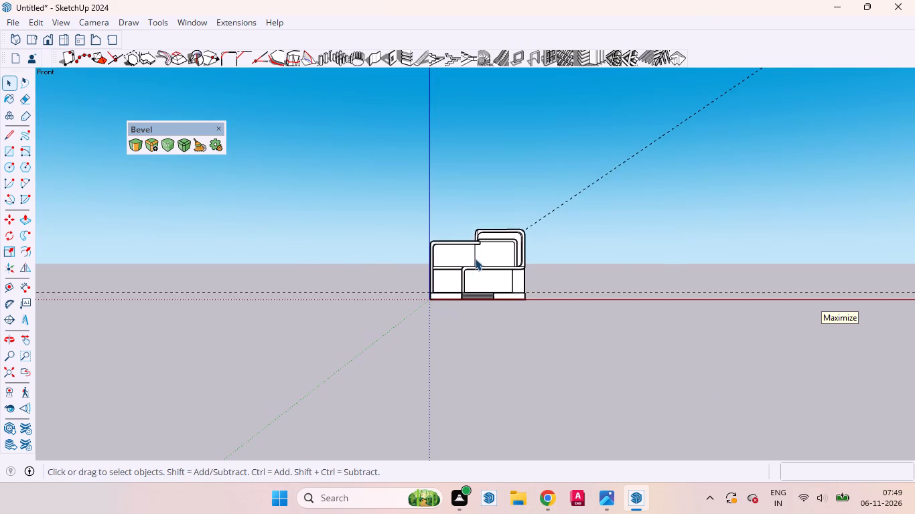
scroll(478, 262, up, 5)
scroll(473, 205, up, 1)
scroll(473, 205, down, 1)
scroll(473, 204, up, 7)
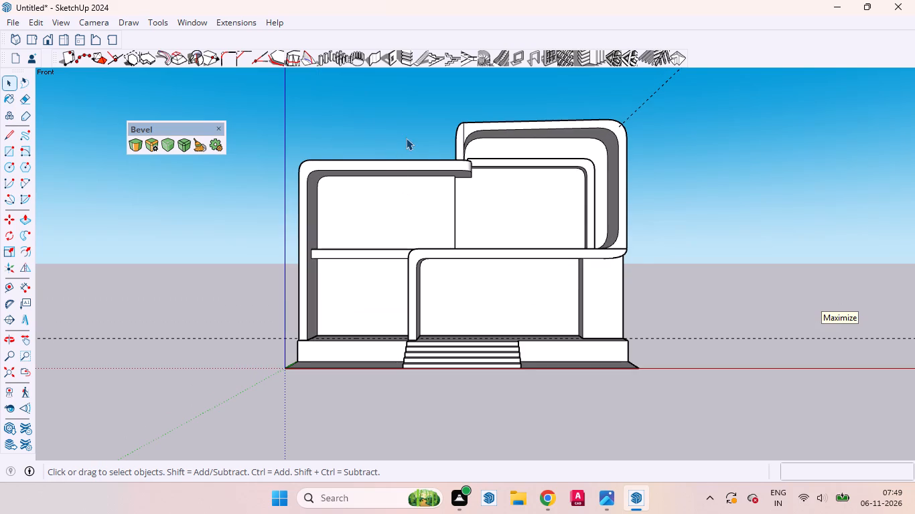
scroll(409, 136, up, 3)
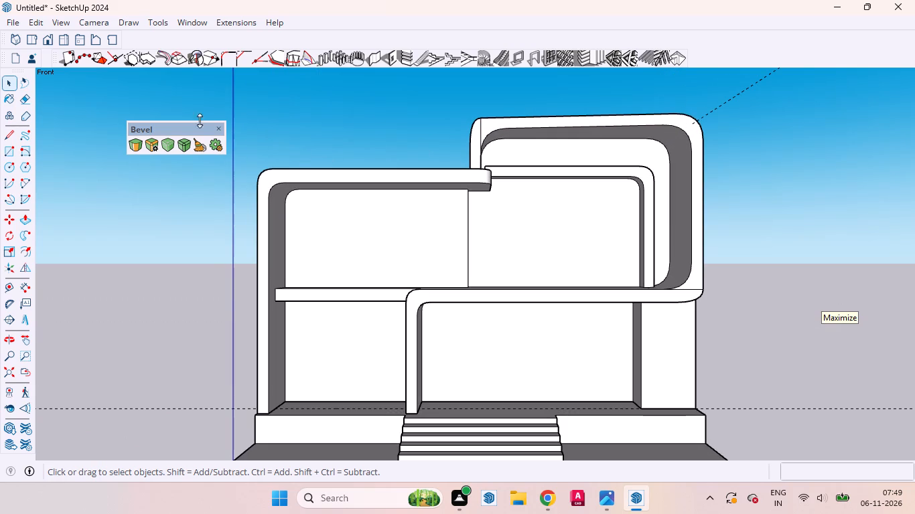
click(51, 40)
scroll(455, 362, down, 1)
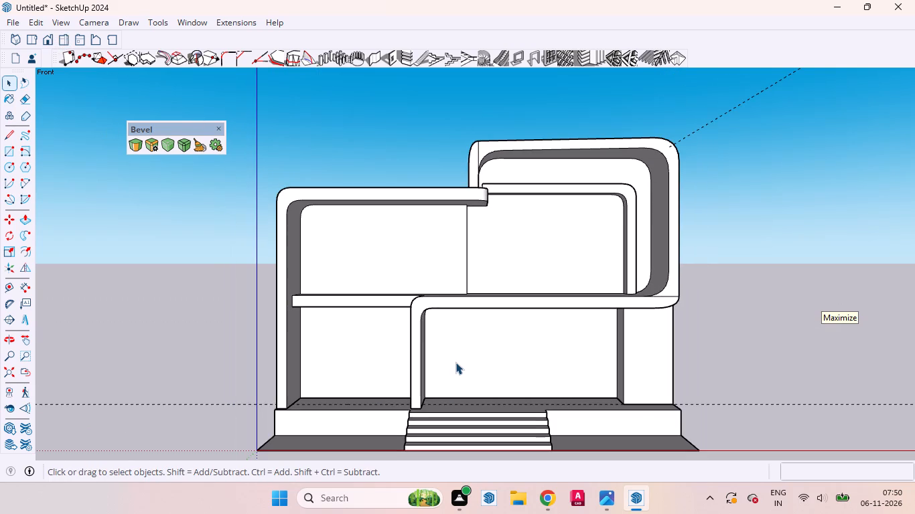
scroll(456, 362, down, 2)
scroll(496, 436, up, 1)
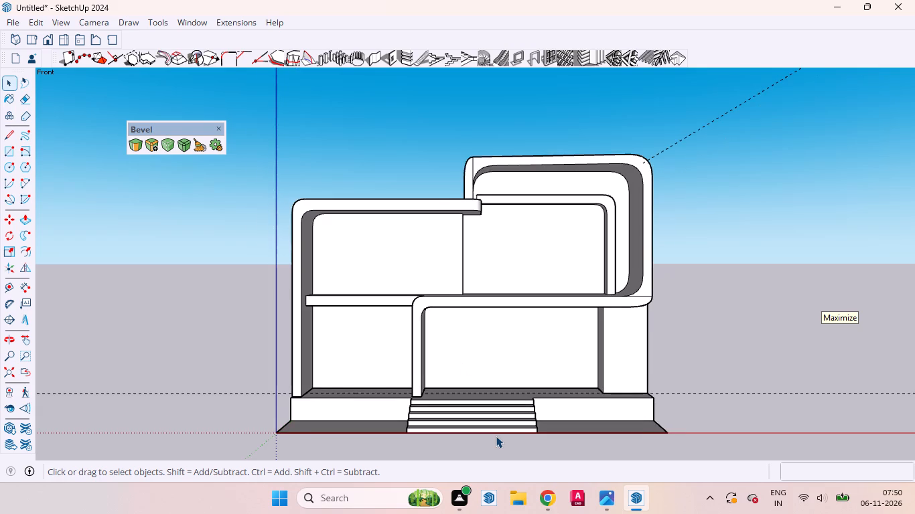
scroll(496, 436, up, 1)
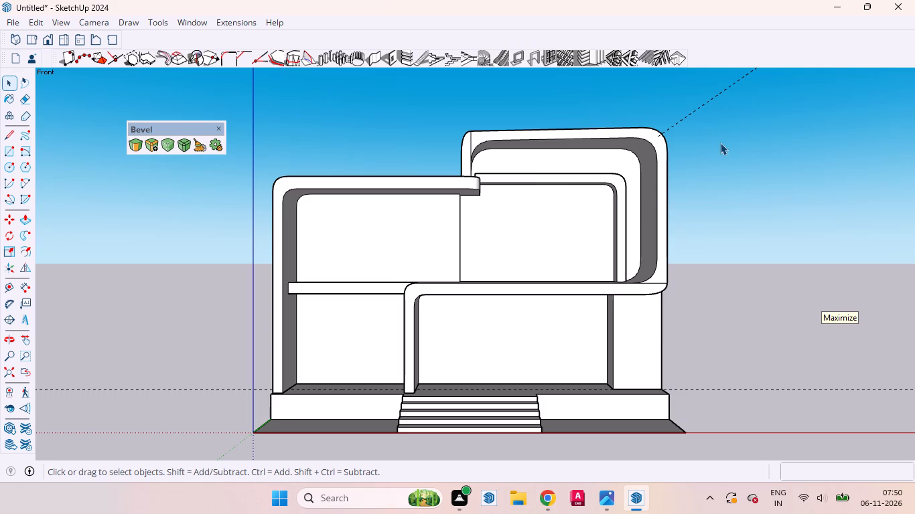
Open the house group for editing and erase the construction guide running back from the upper frame's outer corner.
drag(720, 143, 693, 104)
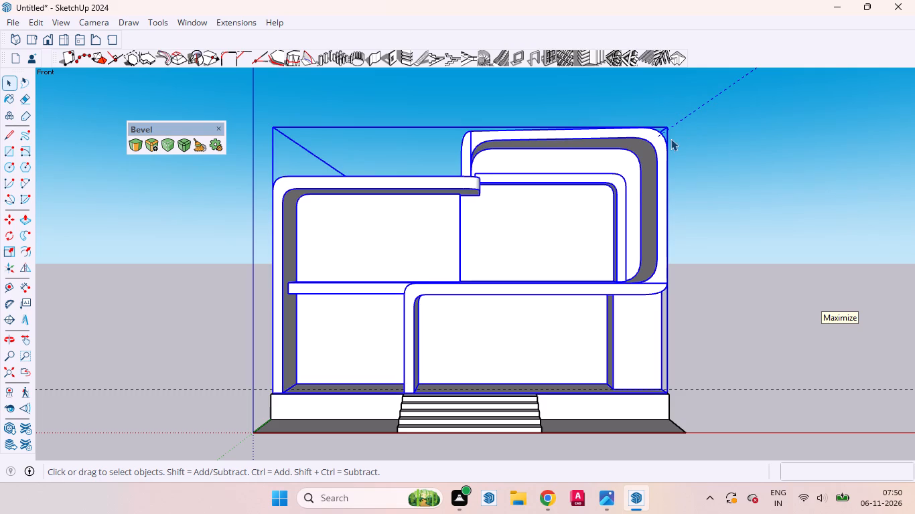
click(622, 175)
click(622, 175)
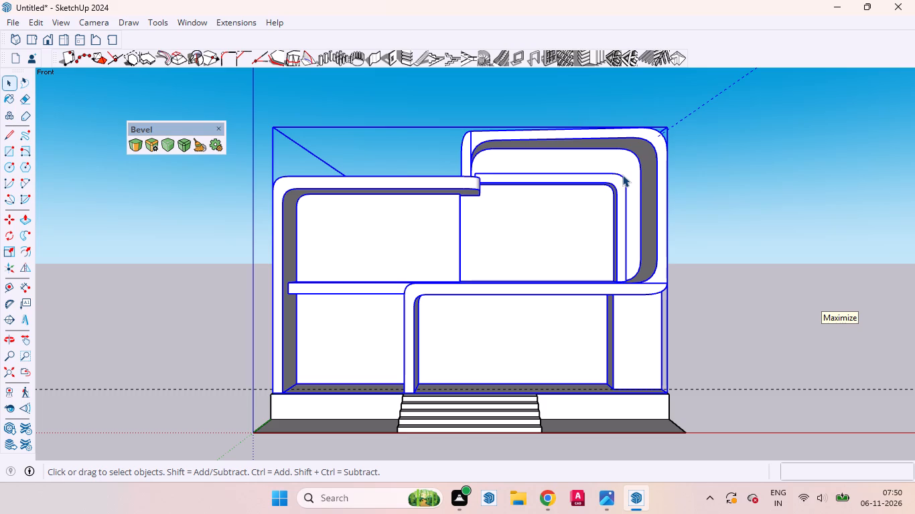
click(630, 169)
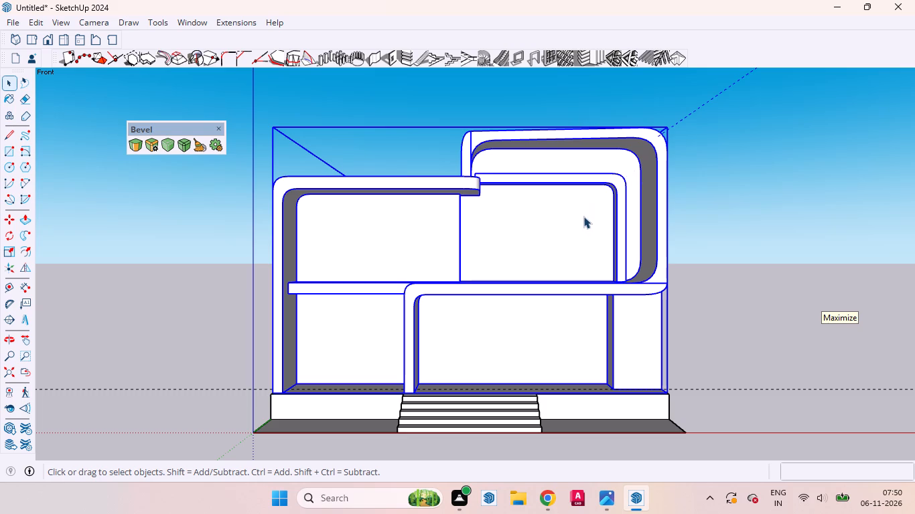
click(582, 218)
click(579, 220)
click(579, 220)
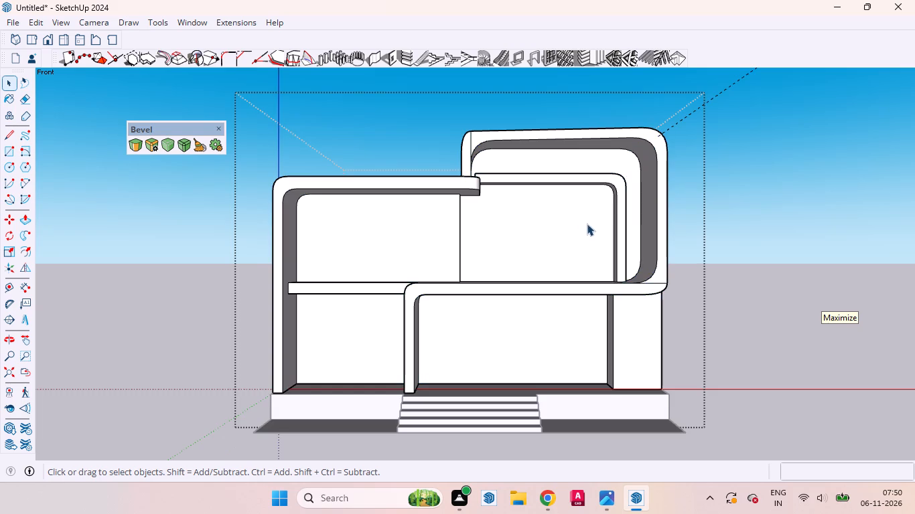
click(587, 224)
drag(741, 165, 733, 159)
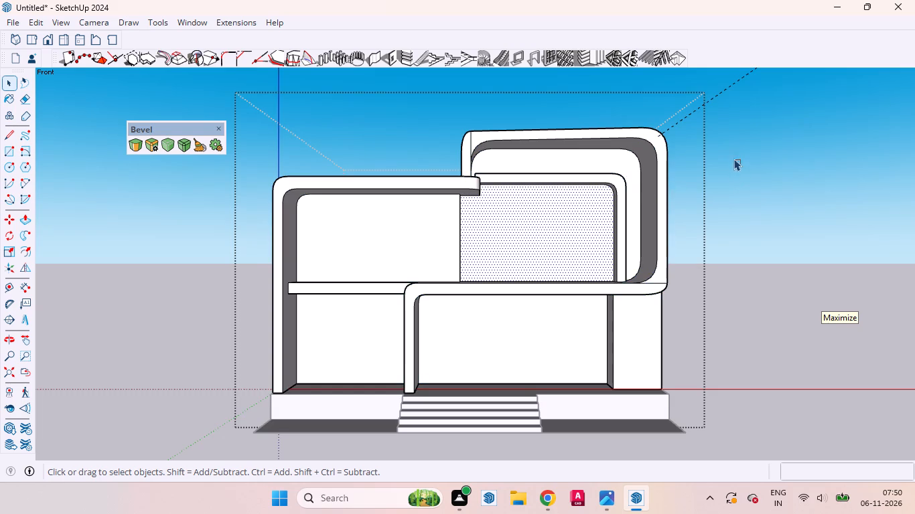
drag(733, 159, 715, 114)
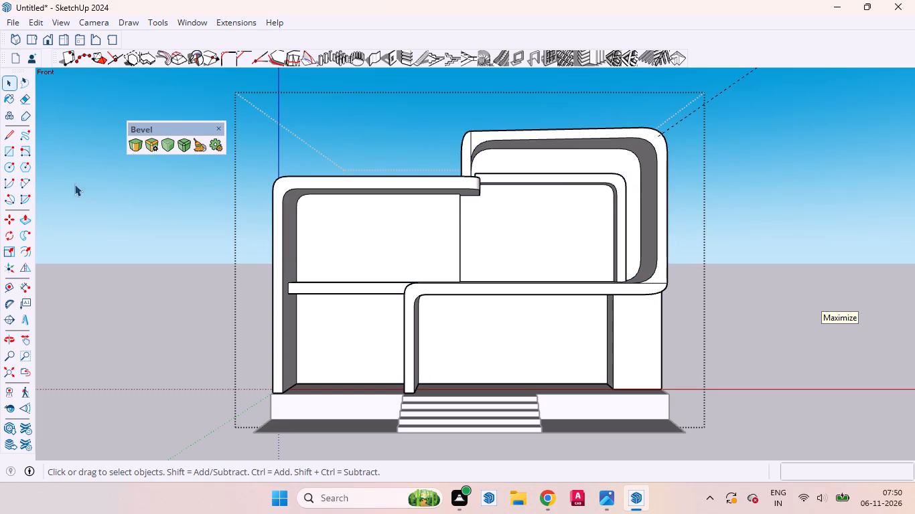
click(21, 102)
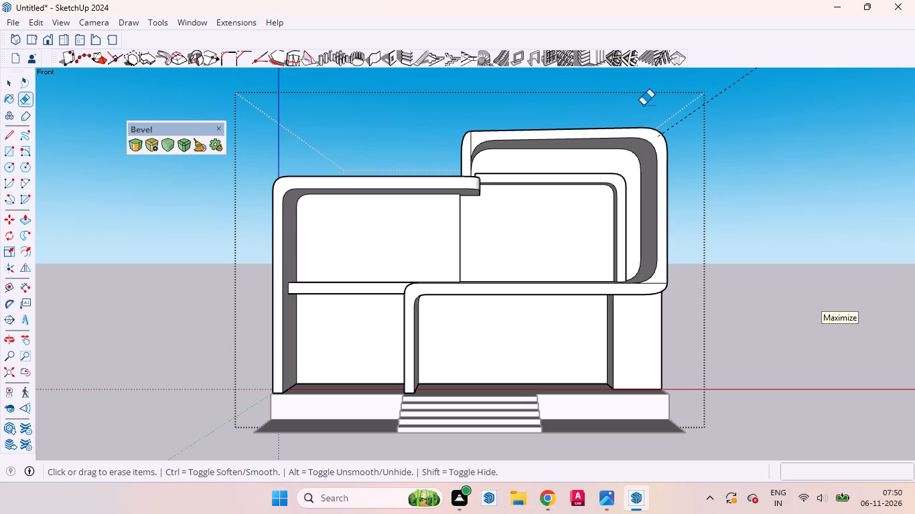
drag(677, 106, 710, 133)
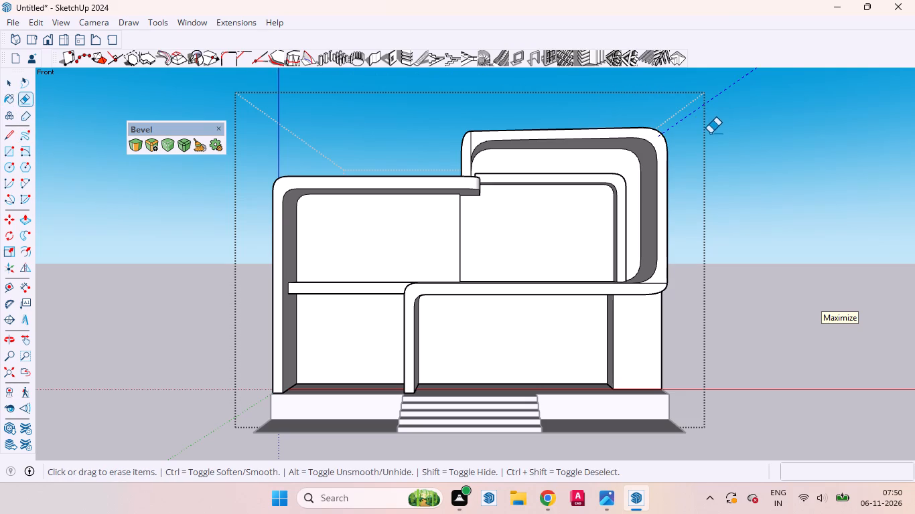
drag(710, 133, 711, 134)
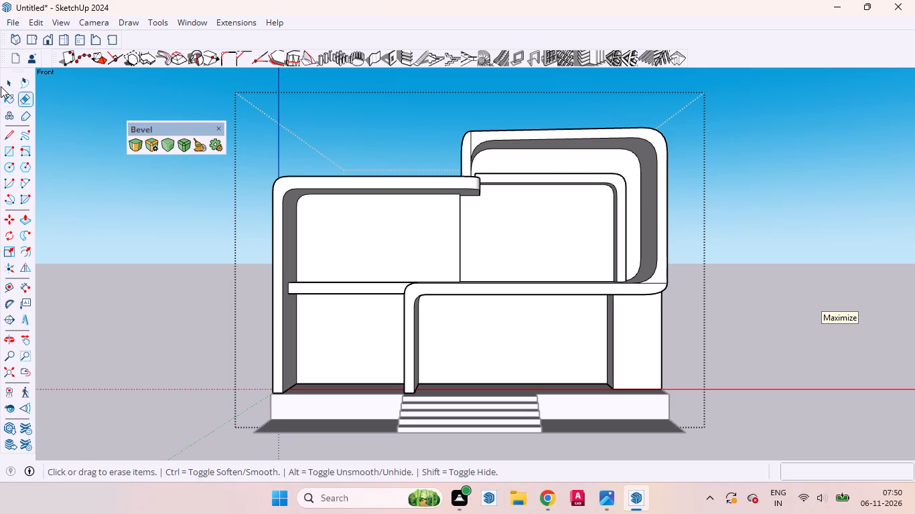
Check the facade surfaces by selecting the recessed wall faces, intermediate slab edge and ground-floor frame front face in turn.
click(9, 88)
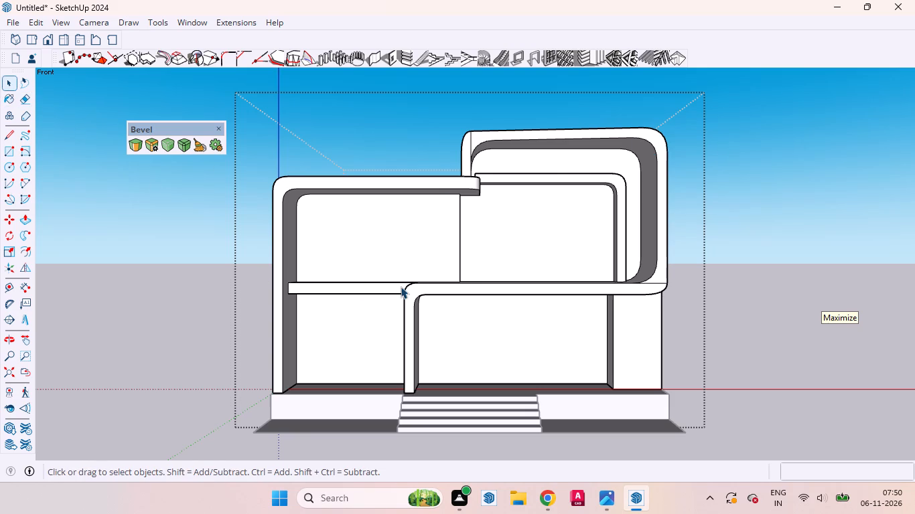
click(392, 254)
click(466, 254)
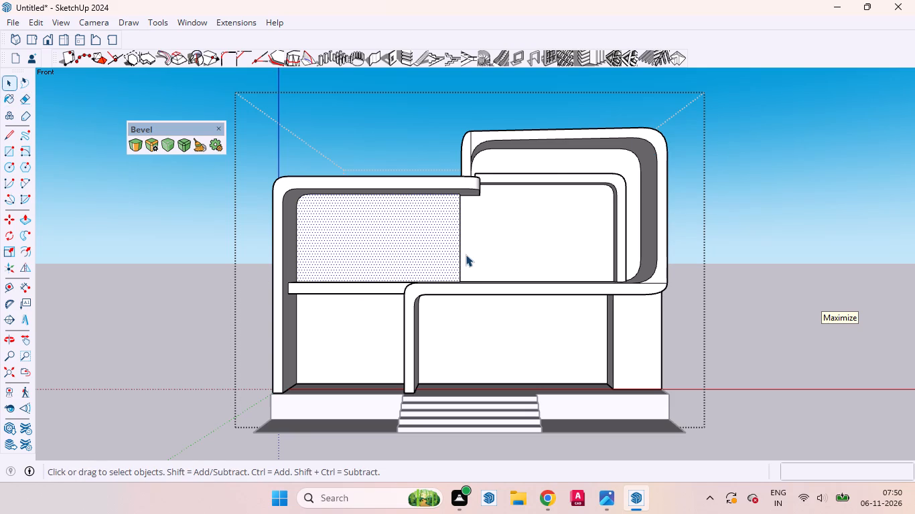
click(513, 320)
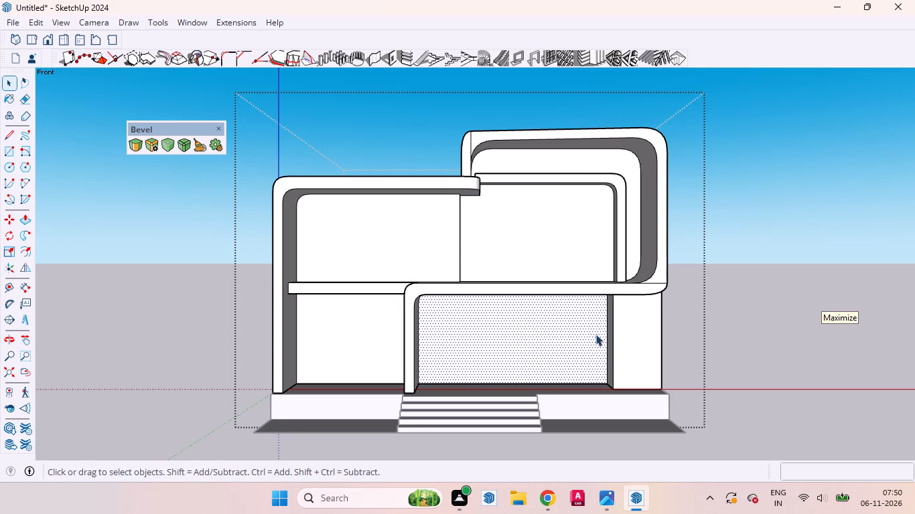
click(634, 344)
click(320, 315)
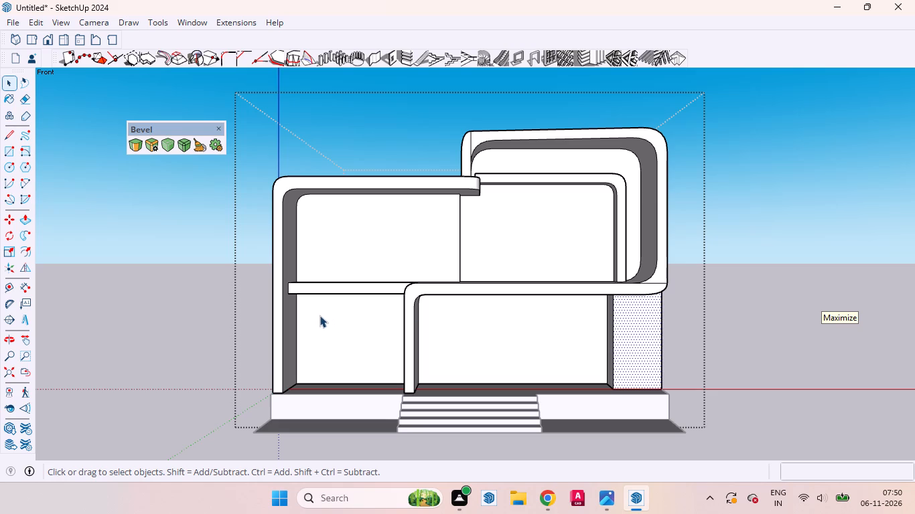
click(335, 298)
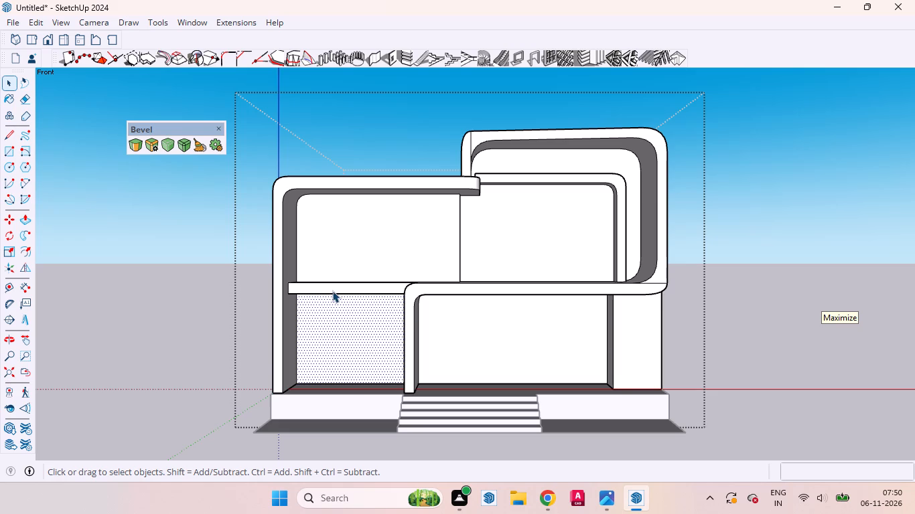
click(332, 290)
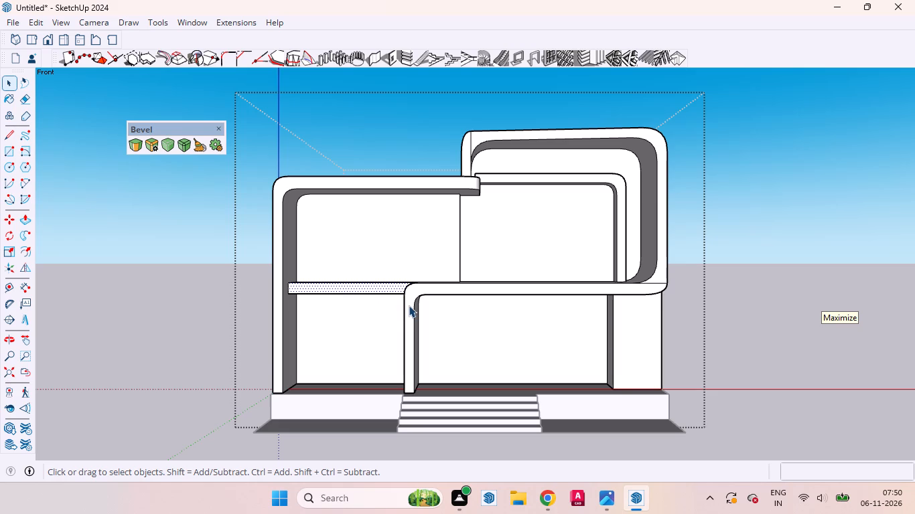
click(409, 305)
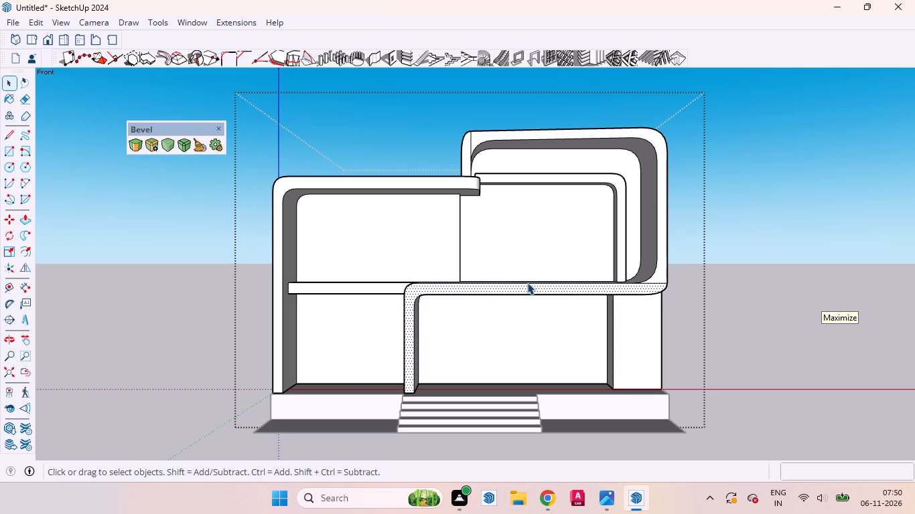
Examine the ground-floor frame's rounded corners and its junctions with the intermediate slab and upper frame from above and below.
scroll(434, 278, up, 11)
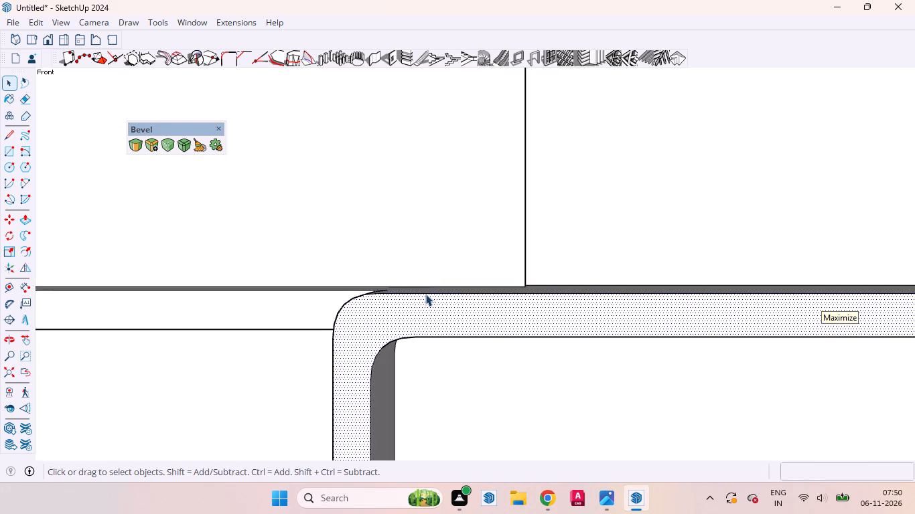
scroll(426, 294, down, 9)
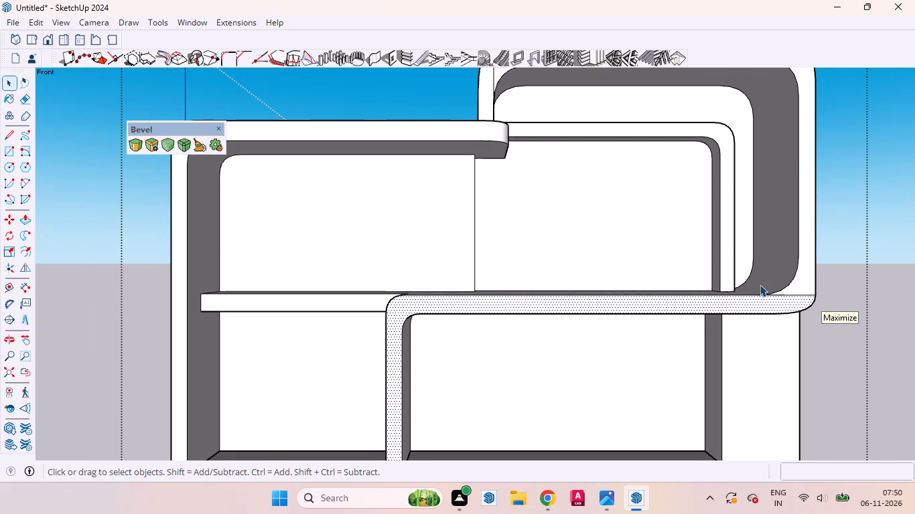
scroll(760, 284, up, 5)
middle_drag(740, 282, 764, 306)
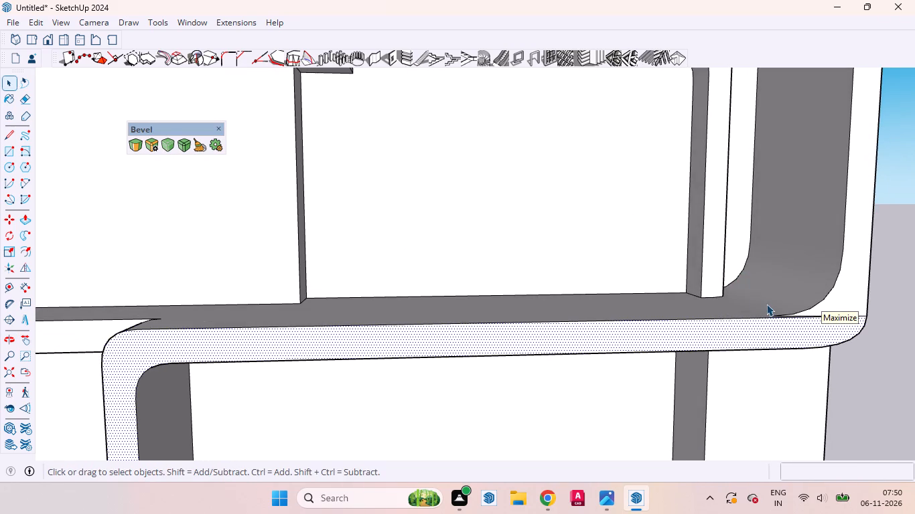
scroll(766, 303, down, 11)
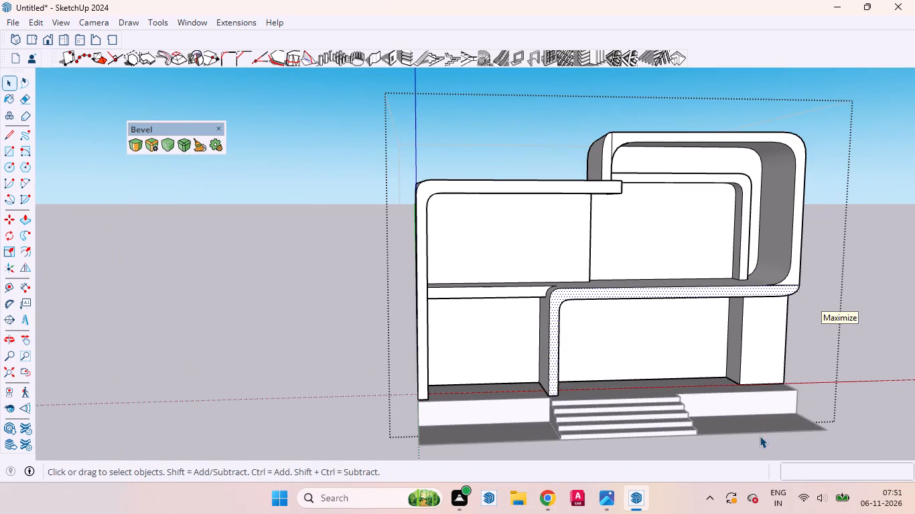
middle_drag(755, 434, 603, 303)
scroll(554, 273, up, 5)
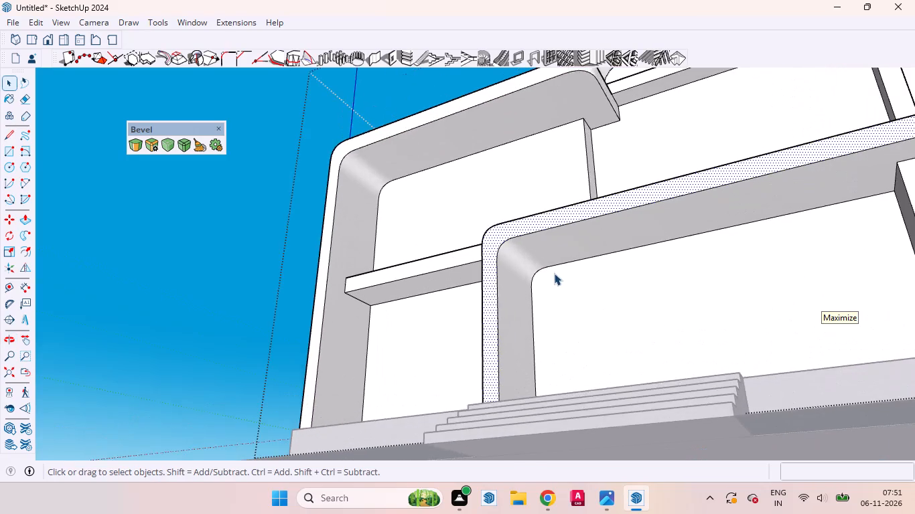
scroll(554, 273, up, 10)
scroll(425, 286, down, 2)
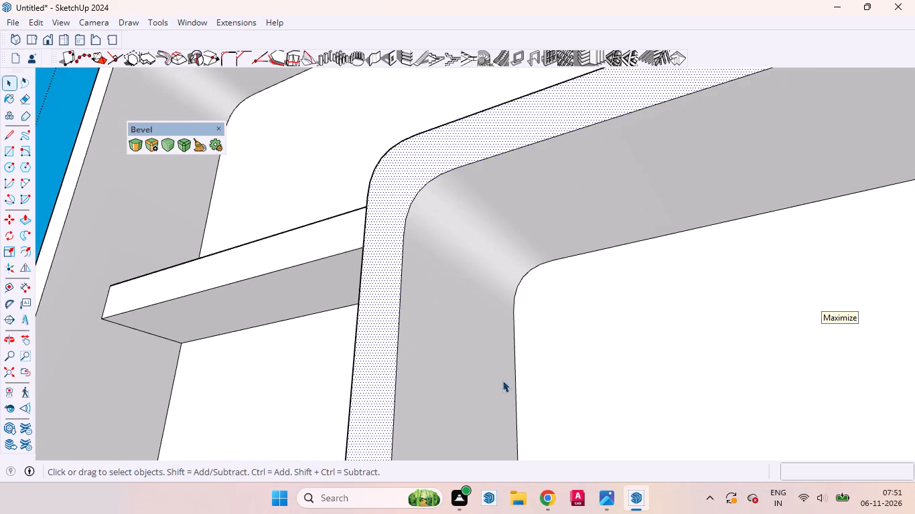
Return to the front view of the whole facade and close the house group.
scroll(544, 444, down, 1)
scroll(1, 442, down, 4)
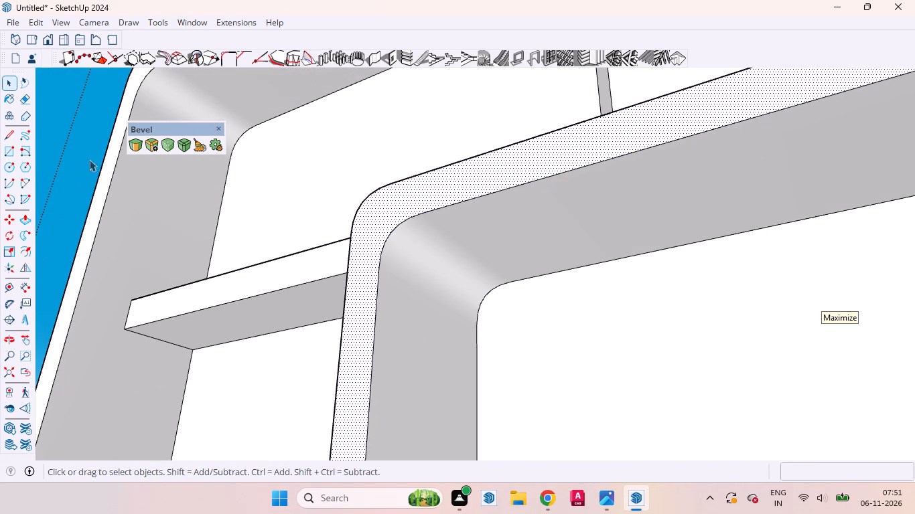
scroll(254, 248, down, 4)
scroll(365, 262, up, 1)
scroll(365, 262, down, 3)
middle_drag(368, 274, 473, 339)
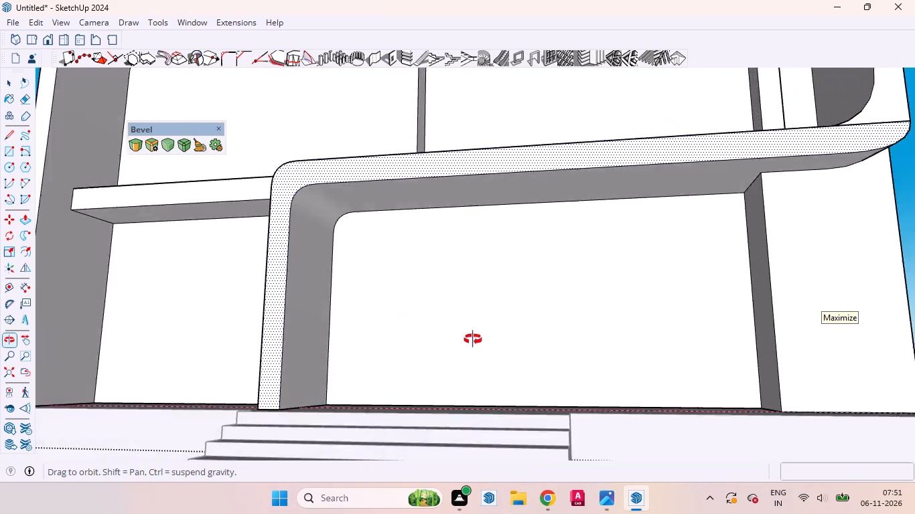
middle_drag(473, 339, 504, 345)
scroll(507, 345, up, 1)
scroll(508, 345, down, 10)
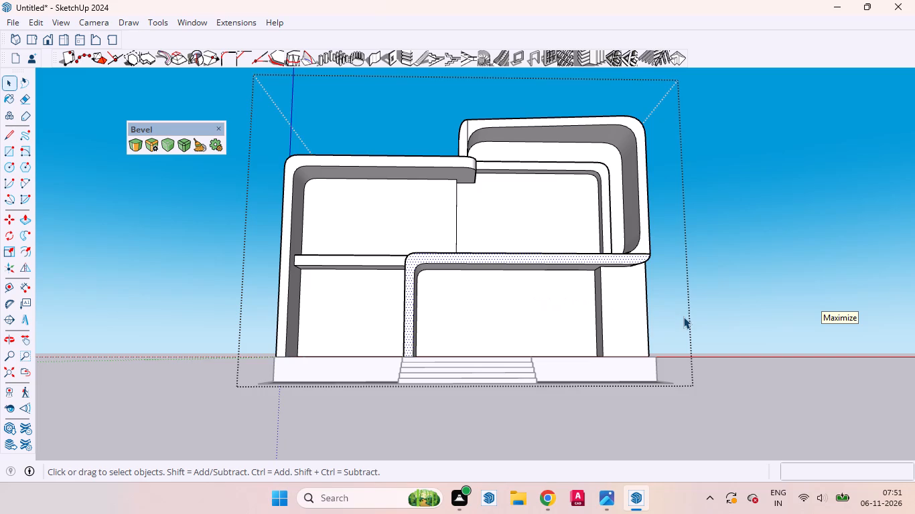
double_click(683, 317)
click(683, 317)
scroll(577, 281, up, 5)
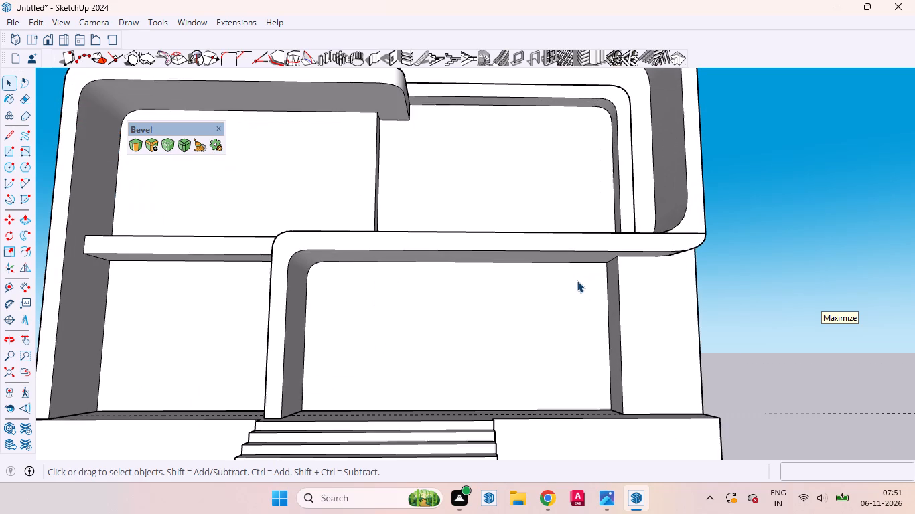
Reopen the house group and check its recessed walls by selecting the large ground-floor wall face and both upper-floor wall faces in turn.
click(577, 294)
click(477, 296)
drag(480, 298, 486, 307)
click(486, 307)
double_click(504, 322)
click(509, 327)
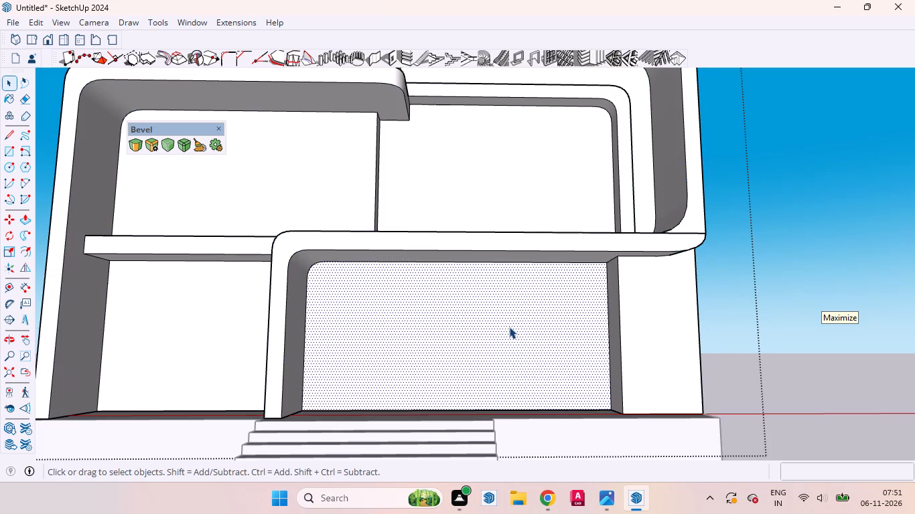
scroll(528, 351, down, 4)
scroll(447, 247, up, 4)
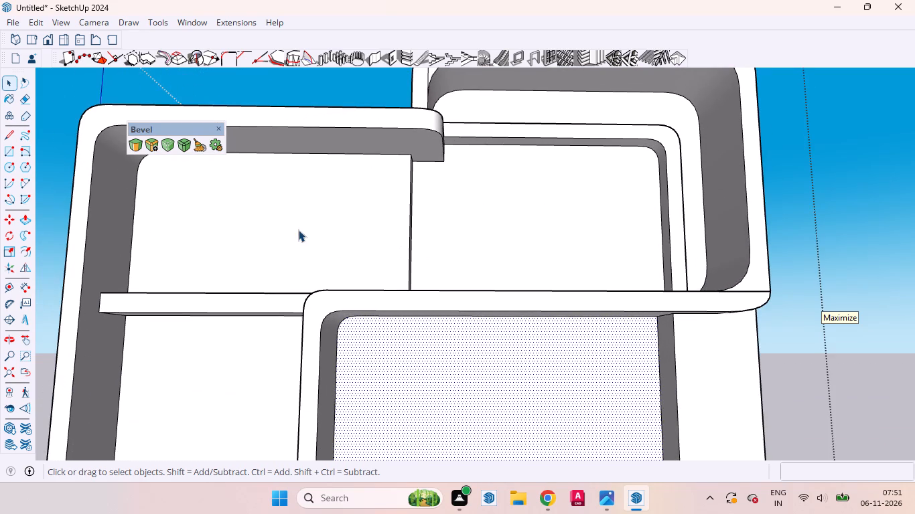
click(298, 230)
click(510, 251)
scroll(602, 325, down, 6)
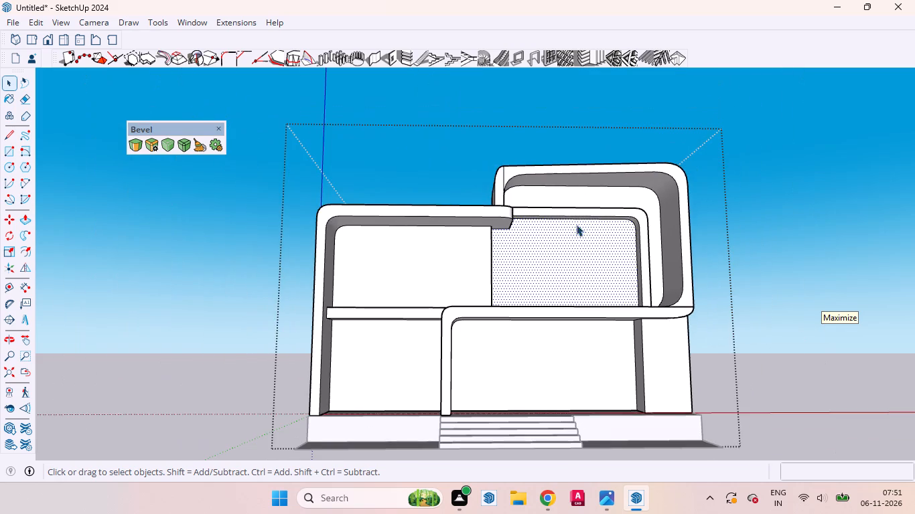
Examine the inner frame inside the upper frame from above, selecting its front face and the recessed face above it.
scroll(567, 199, up, 12)
middle_drag(585, 279, 637, 400)
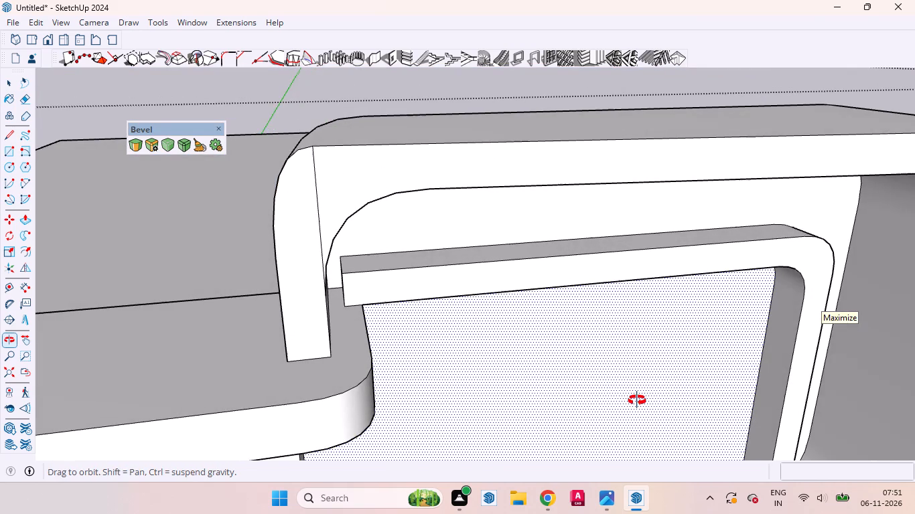
middle_drag(637, 400, 637, 398)
scroll(588, 294, up, 4)
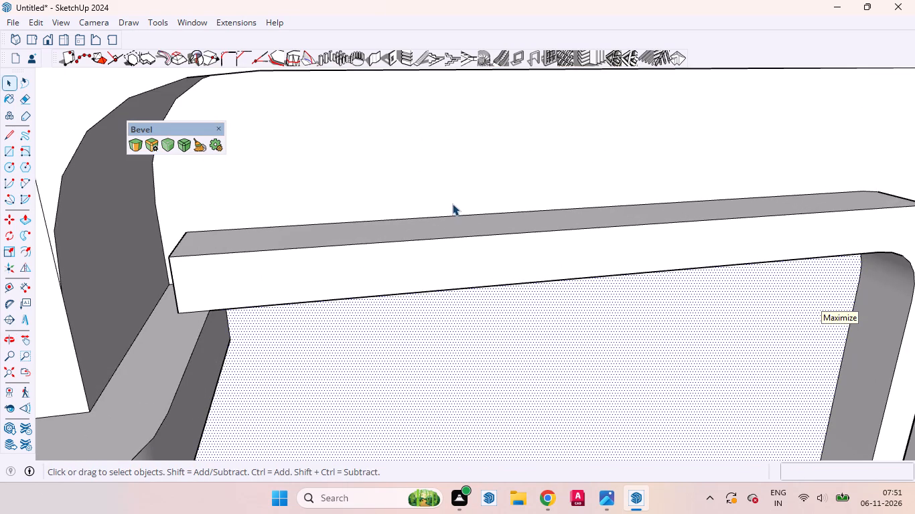
click(452, 203)
click(466, 244)
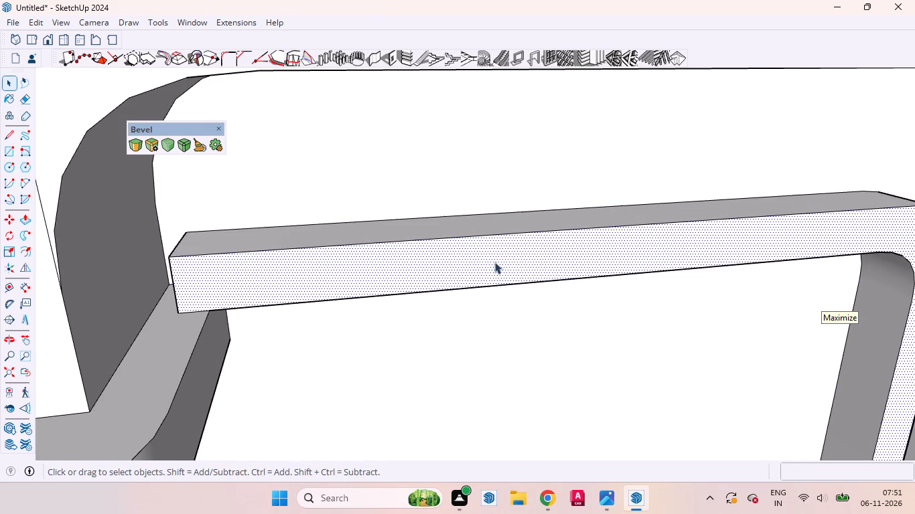
click(425, 161)
Examine the upper frame's rounded outer corner from above and select the thin edge crossing its front face beside the curve.
scroll(492, 272, down, 10)
middle_drag(482, 273, 468, 267)
scroll(361, 220, up, 4)
scroll(296, 166, up, 5)
scroll(346, 173, down, 1)
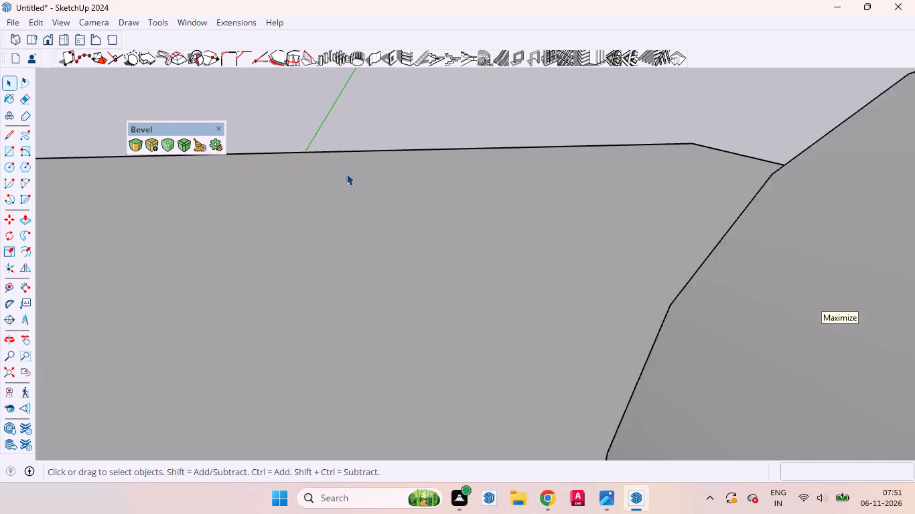
scroll(346, 173, down, 2)
scroll(645, 288, up, 1)
scroll(644, 286, down, 4)
scroll(527, 226, down, 4)
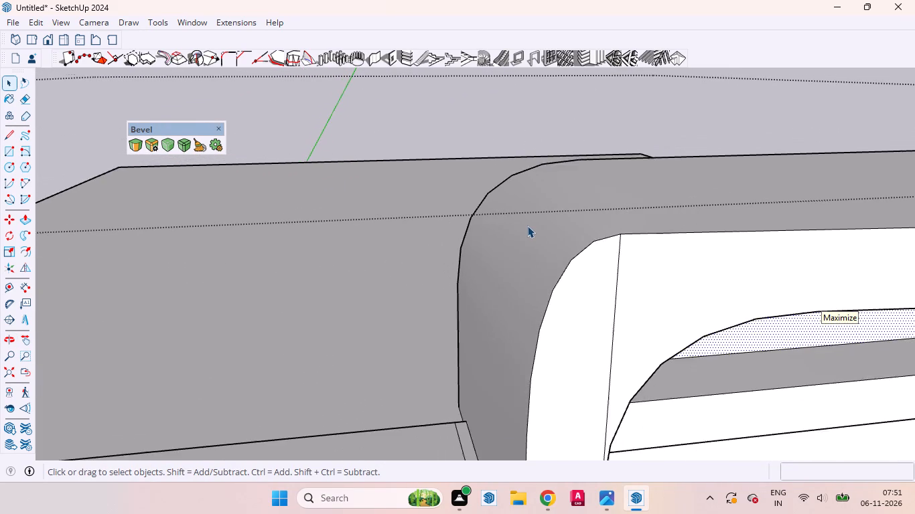
scroll(527, 226, down, 5)
middle_drag(628, 411, 671, 485)
scroll(597, 349, down, 7)
scroll(581, 293, up, 9)
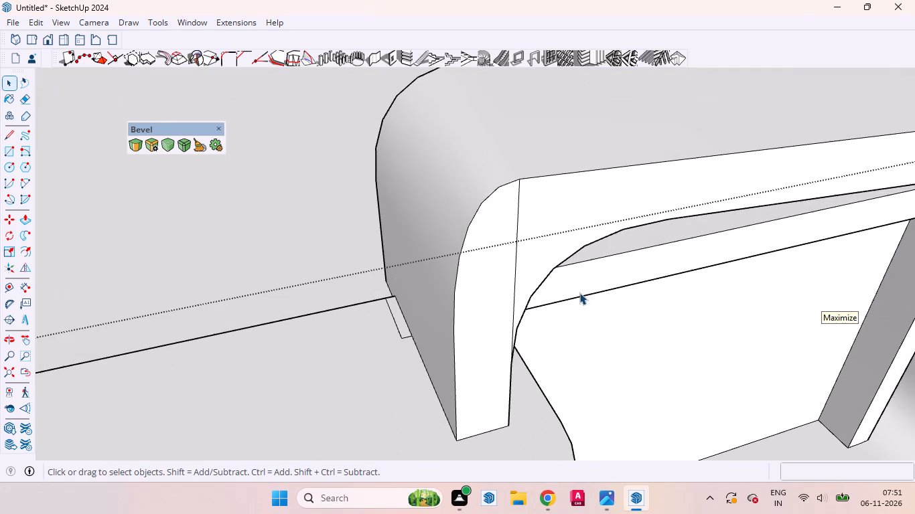
scroll(518, 262, up, 4)
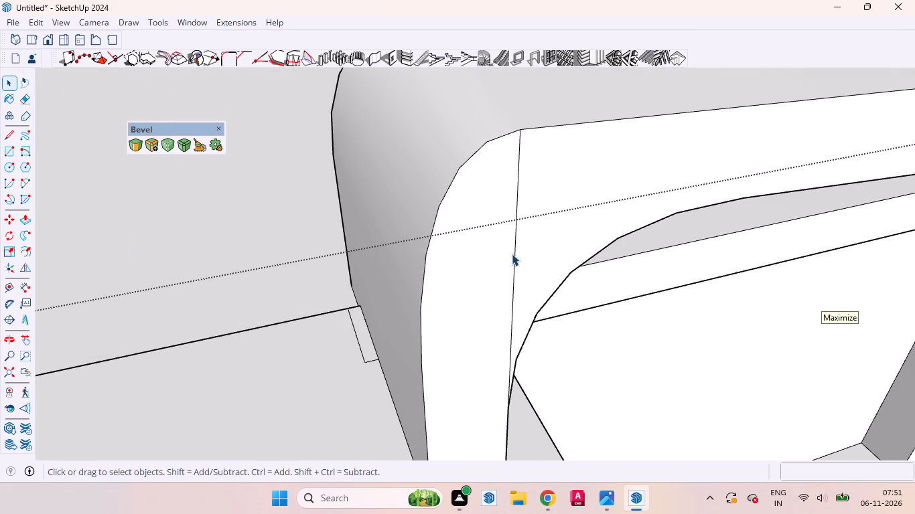
click(516, 254)
scroll(433, 191, up, 3)
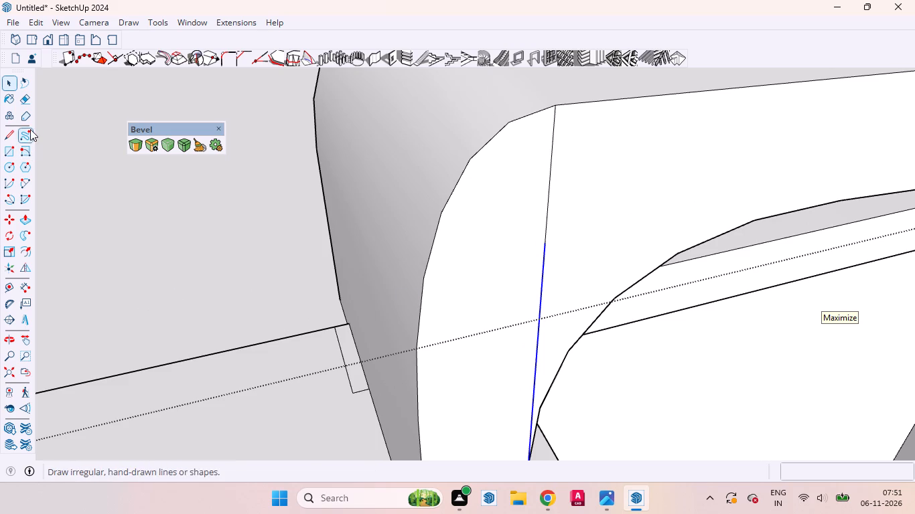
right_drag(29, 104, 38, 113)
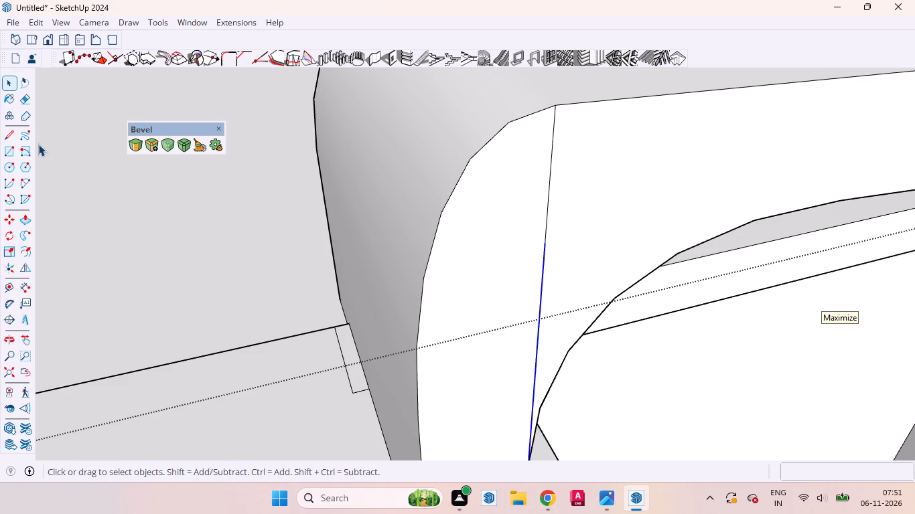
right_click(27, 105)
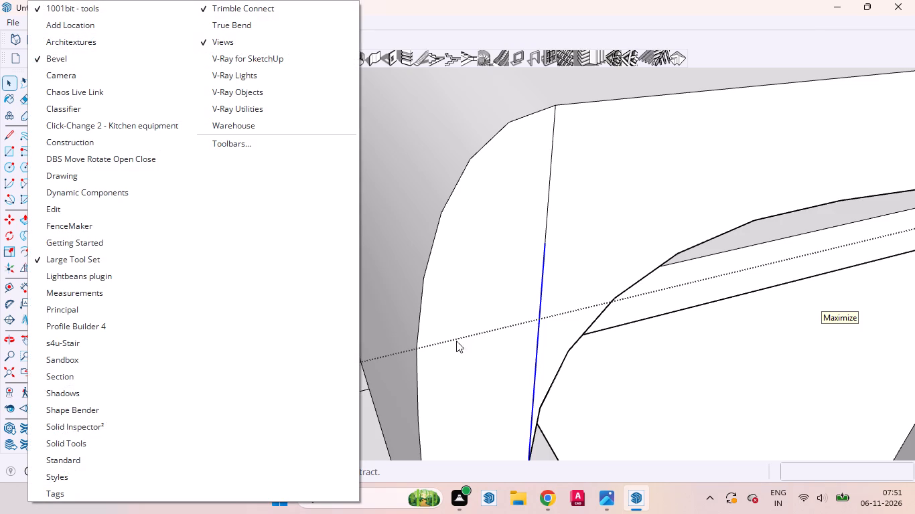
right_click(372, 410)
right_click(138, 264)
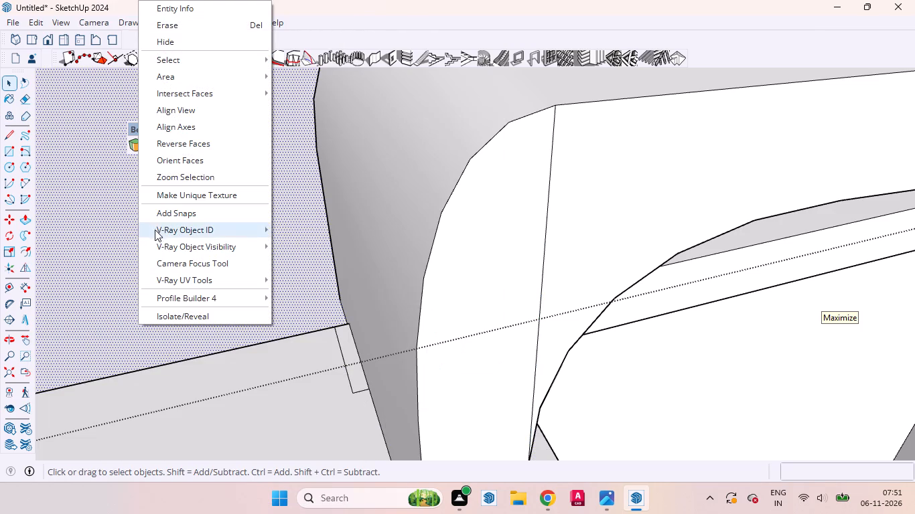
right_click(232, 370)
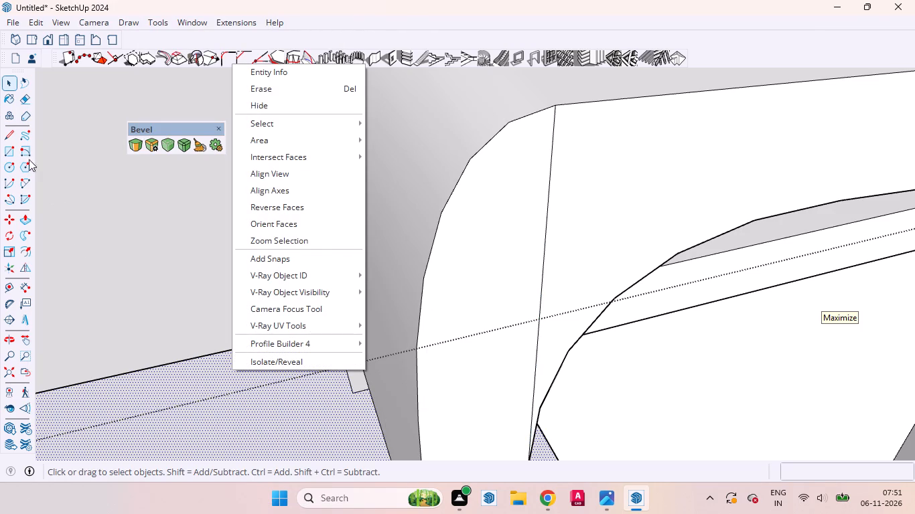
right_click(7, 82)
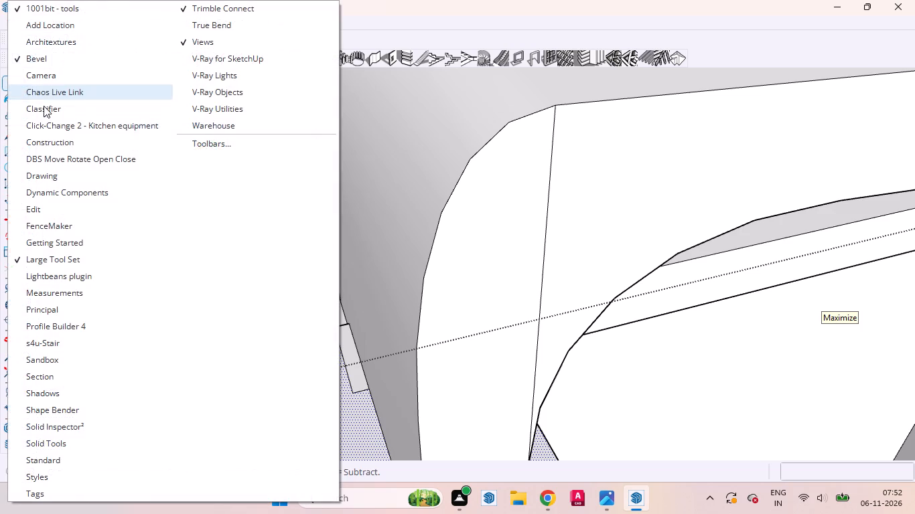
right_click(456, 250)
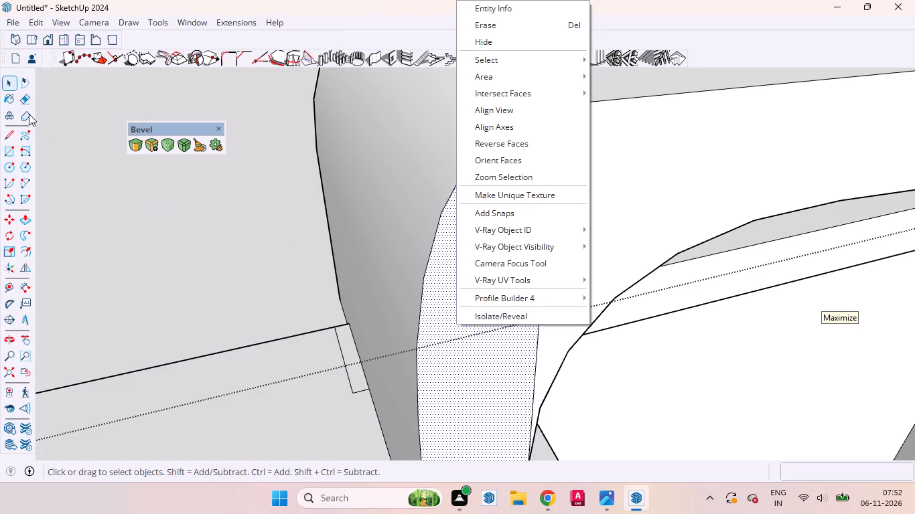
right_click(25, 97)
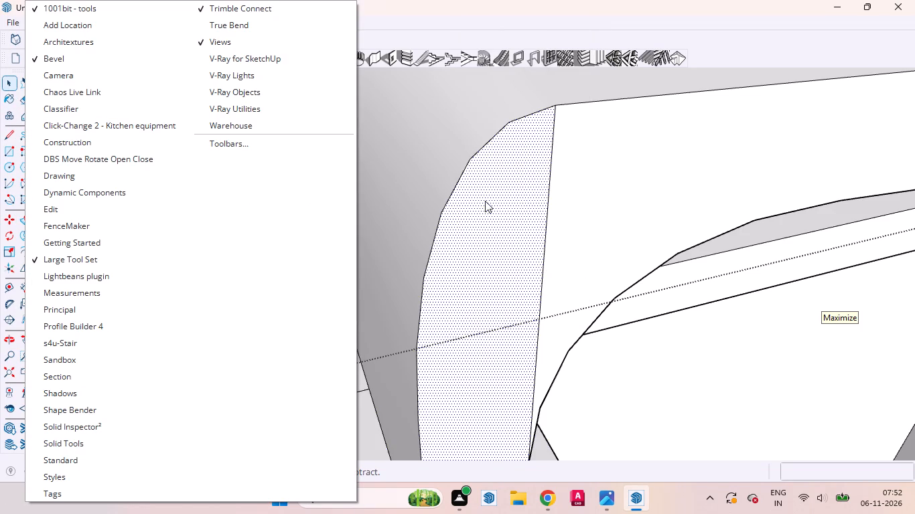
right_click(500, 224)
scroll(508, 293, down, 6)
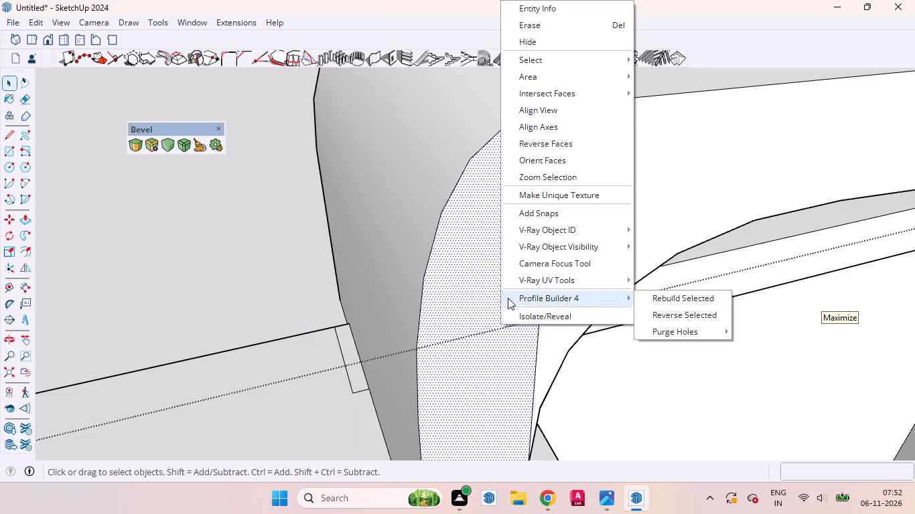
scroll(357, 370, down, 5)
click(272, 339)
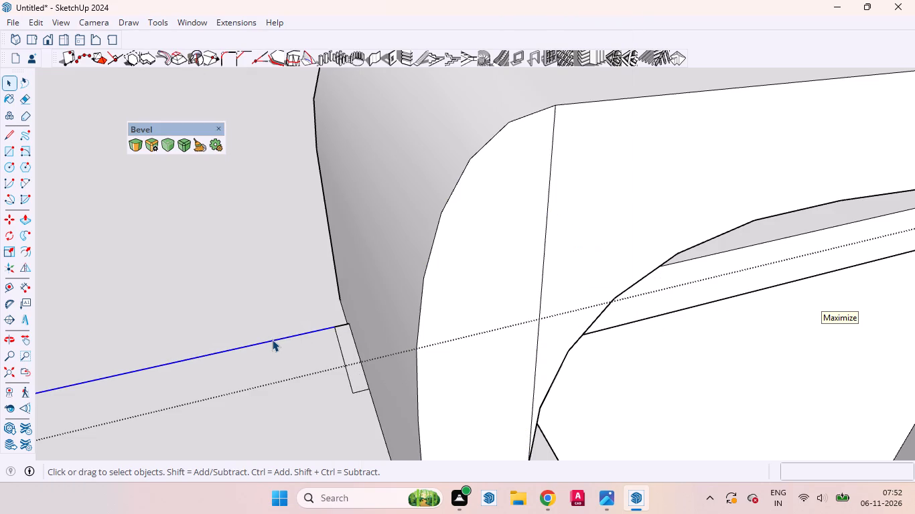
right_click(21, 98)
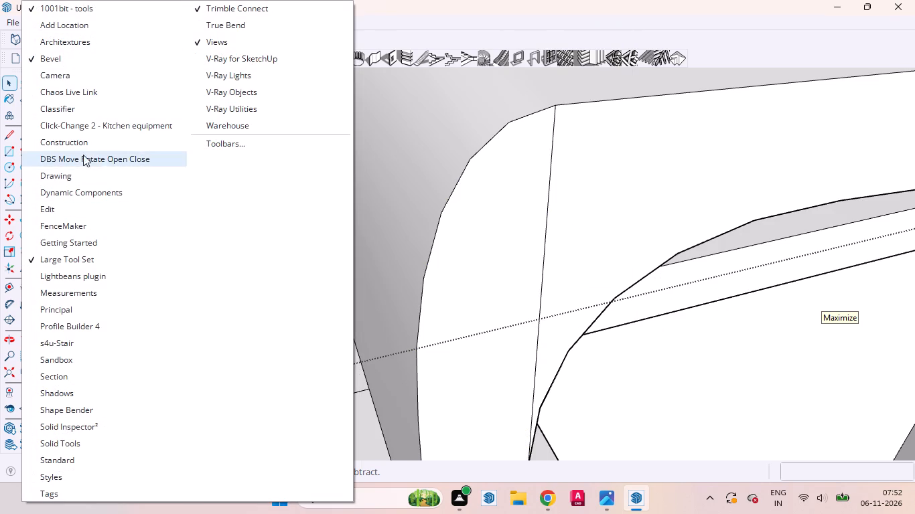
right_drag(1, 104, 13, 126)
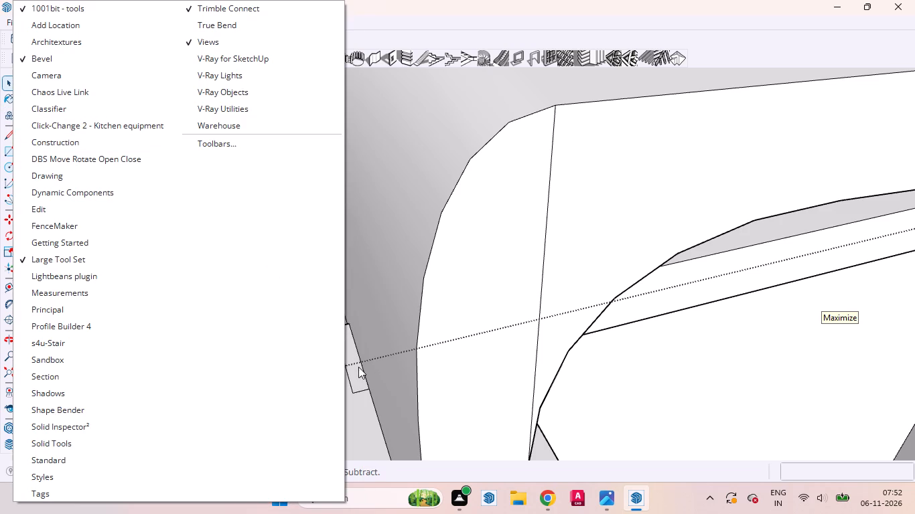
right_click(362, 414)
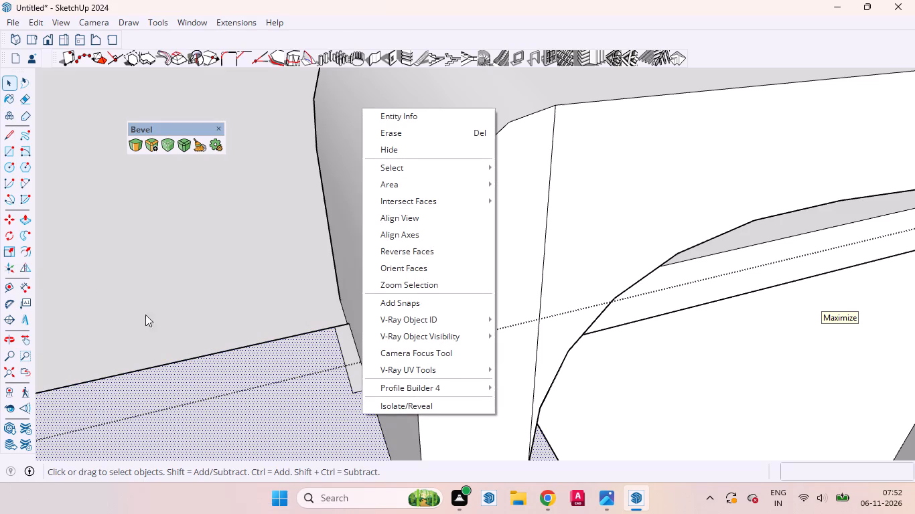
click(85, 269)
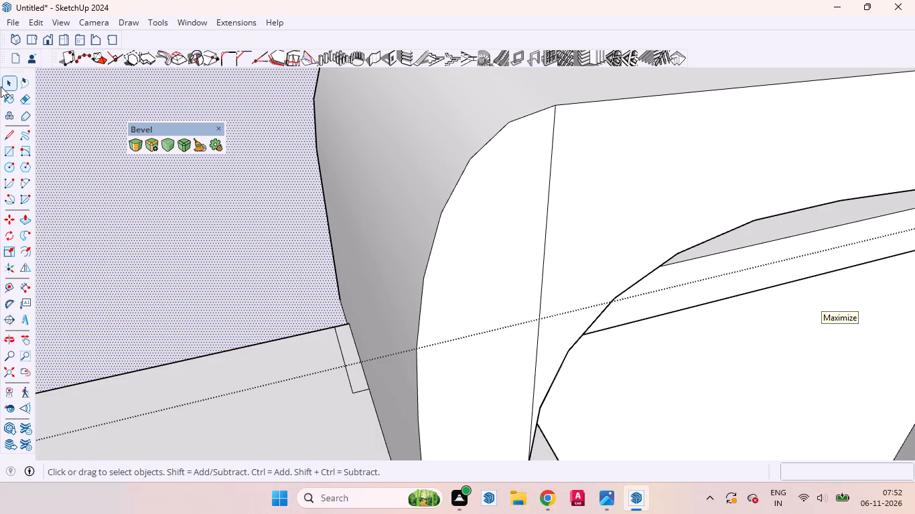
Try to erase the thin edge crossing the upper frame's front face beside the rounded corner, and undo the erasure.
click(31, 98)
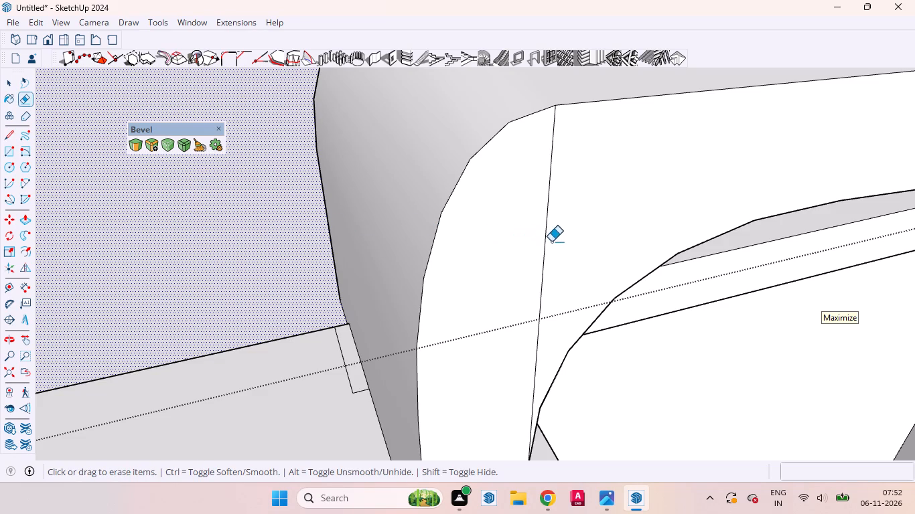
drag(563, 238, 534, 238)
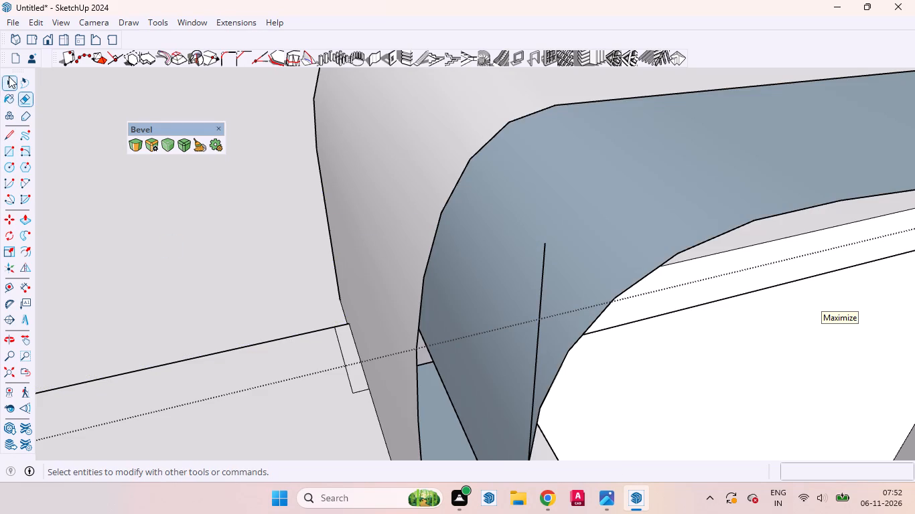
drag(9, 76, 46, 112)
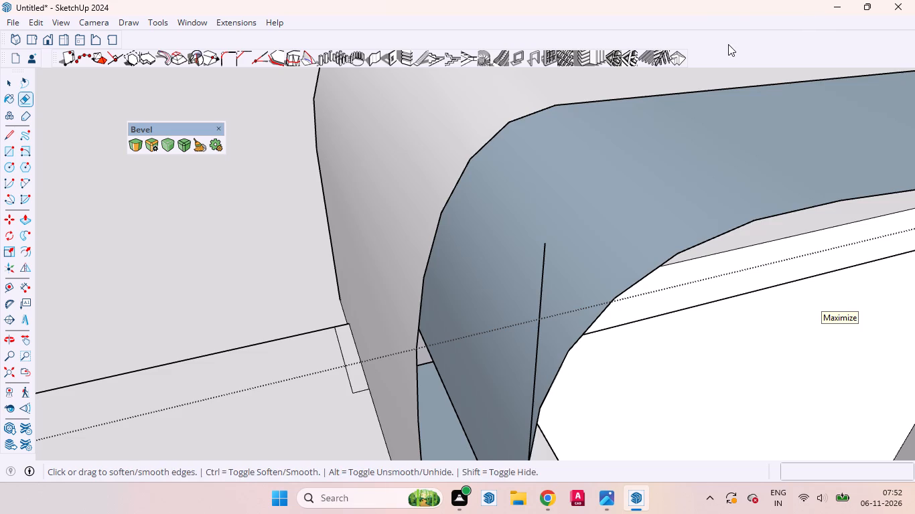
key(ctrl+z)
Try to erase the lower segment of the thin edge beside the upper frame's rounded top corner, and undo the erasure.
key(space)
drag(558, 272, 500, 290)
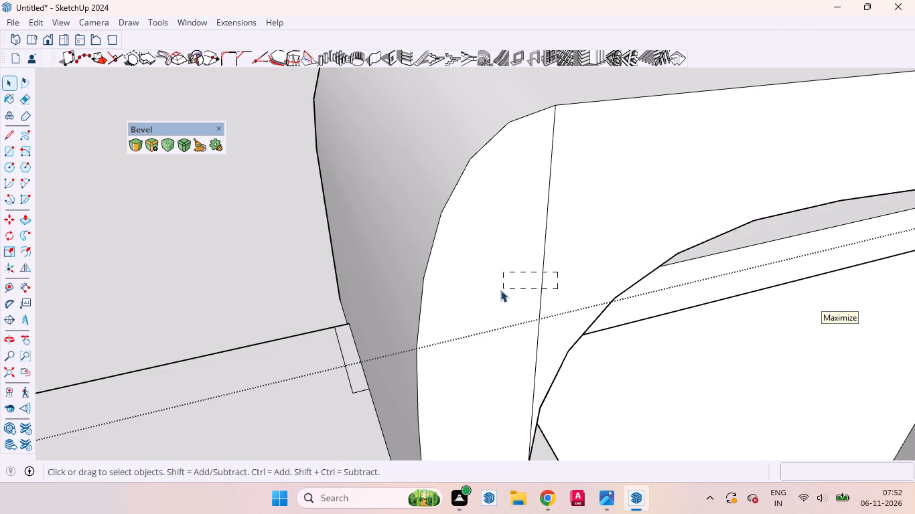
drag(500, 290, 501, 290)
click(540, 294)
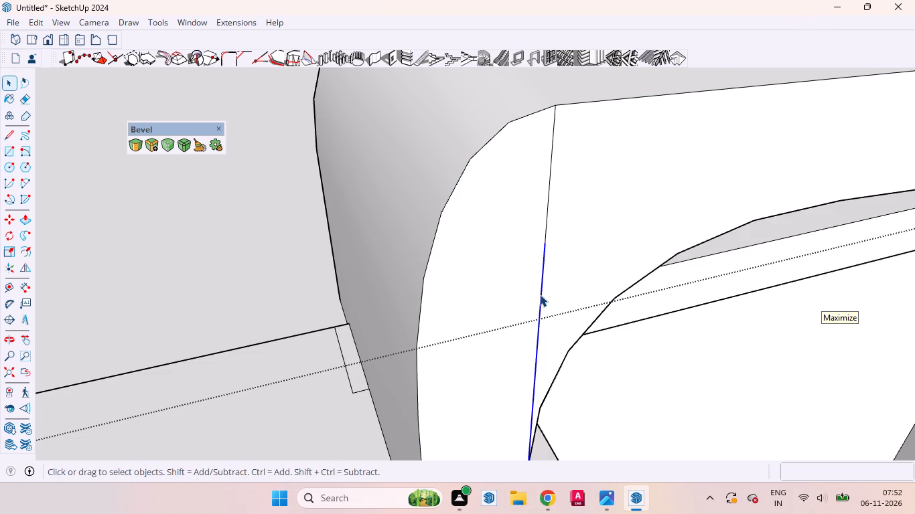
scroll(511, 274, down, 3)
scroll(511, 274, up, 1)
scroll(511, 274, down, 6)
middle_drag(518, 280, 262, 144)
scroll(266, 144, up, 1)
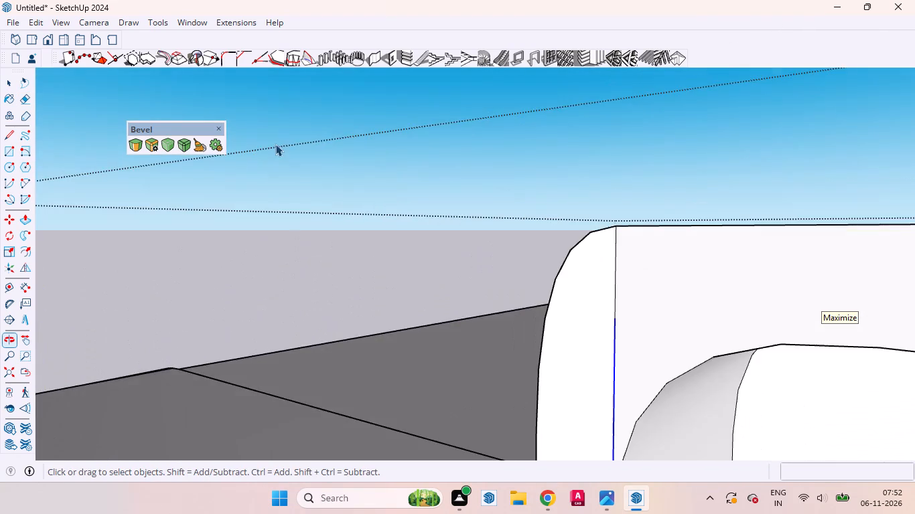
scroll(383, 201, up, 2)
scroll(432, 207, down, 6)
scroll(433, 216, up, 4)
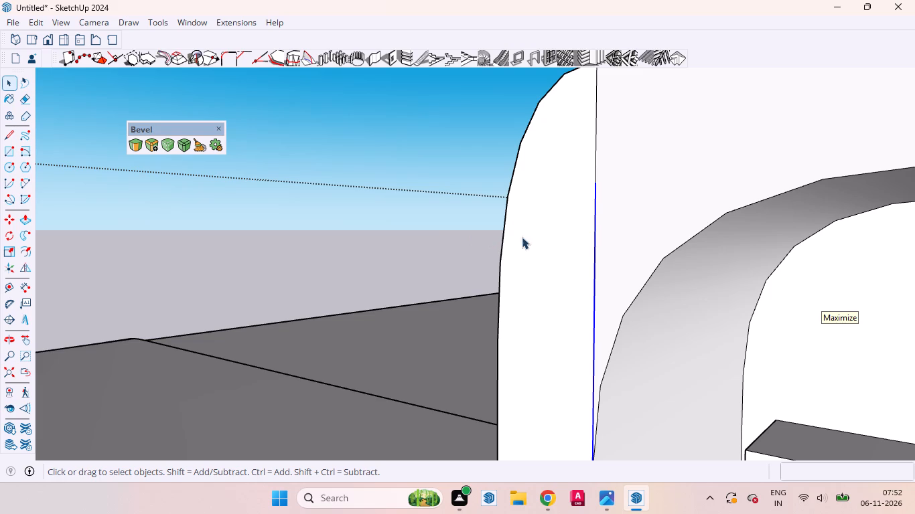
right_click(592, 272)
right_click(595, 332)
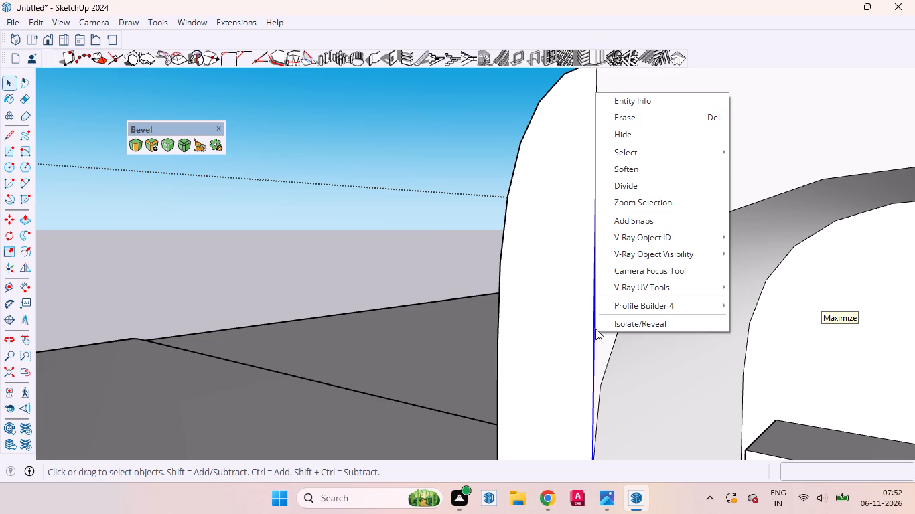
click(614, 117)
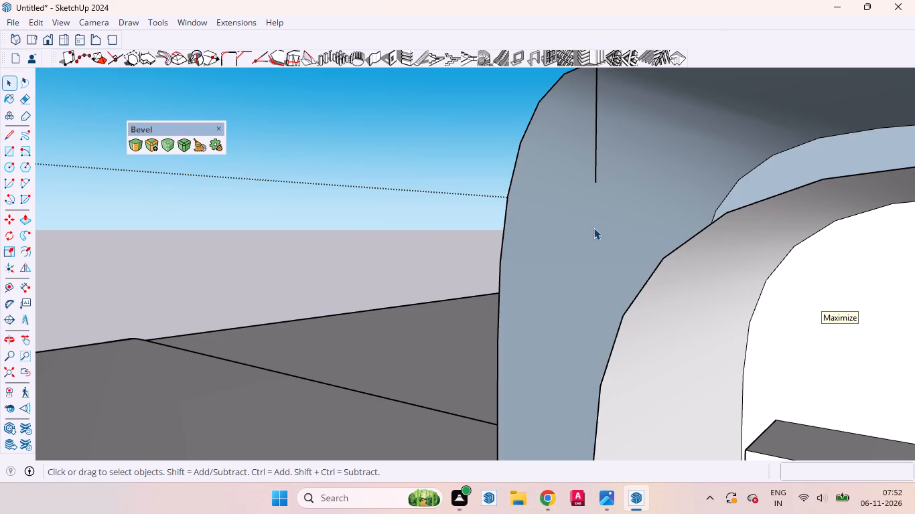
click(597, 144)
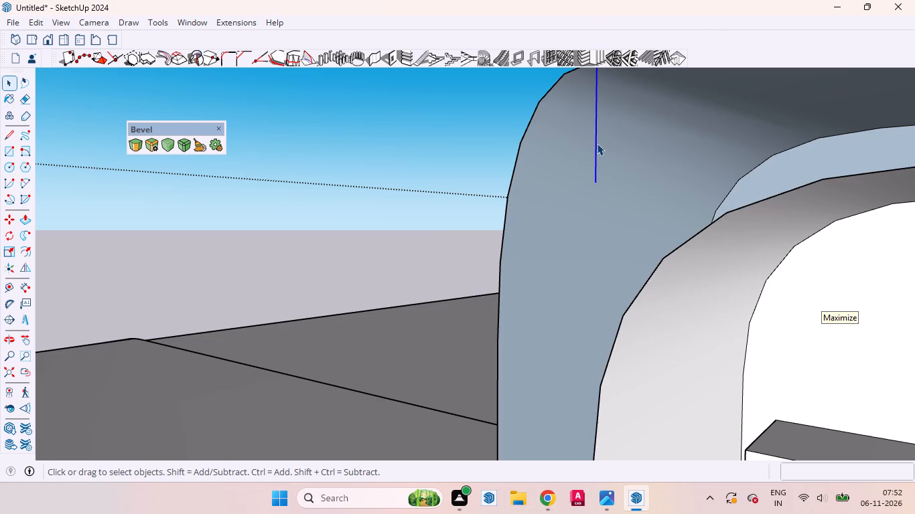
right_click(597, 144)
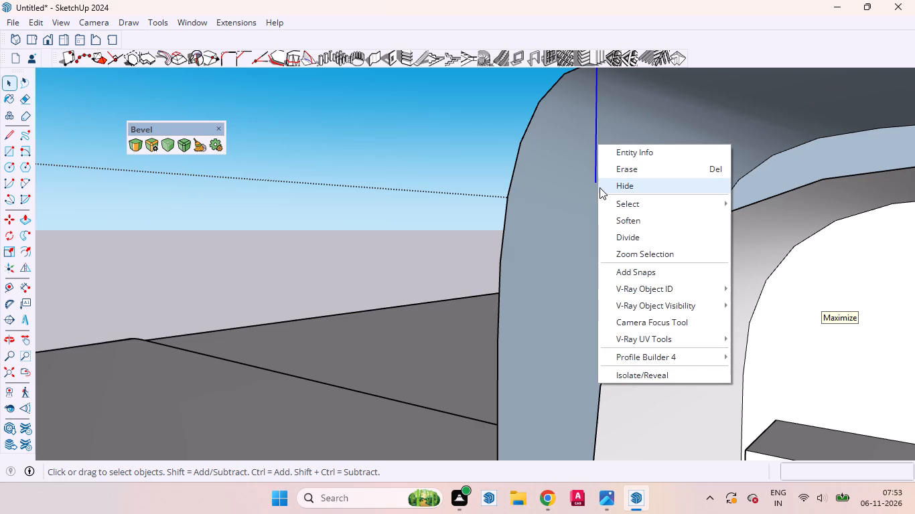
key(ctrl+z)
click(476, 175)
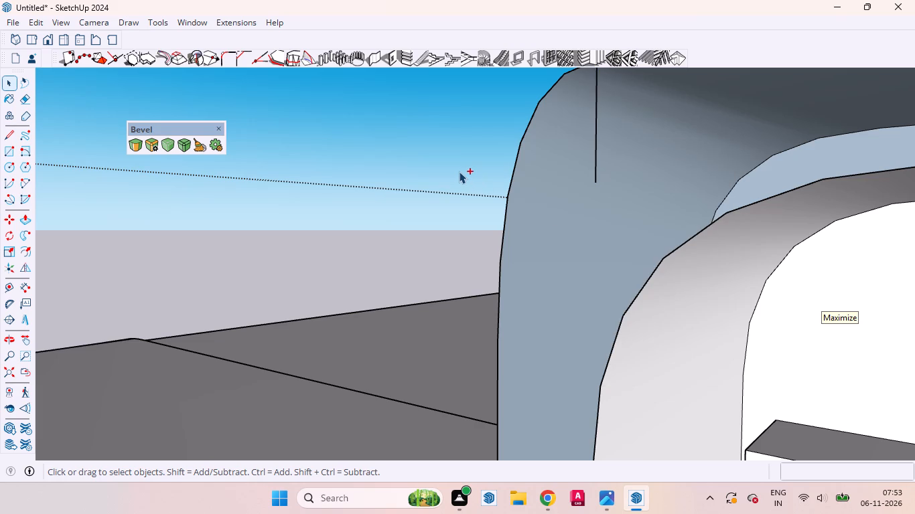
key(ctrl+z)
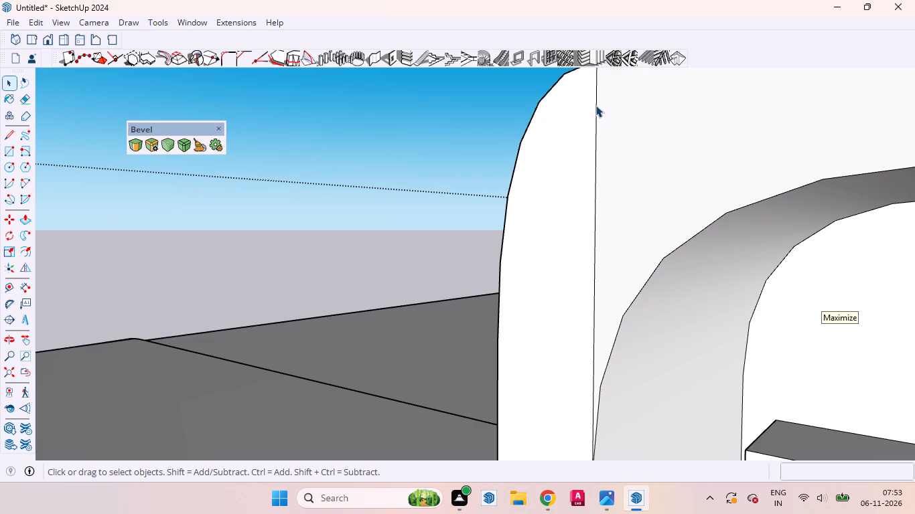
Hide both segments of the thin vertical edge crossing the upper frame's front face beside its rounded top corner.
click(596, 106)
right_click(596, 106)
click(603, 143)
click(596, 208)
right_click(596, 208)
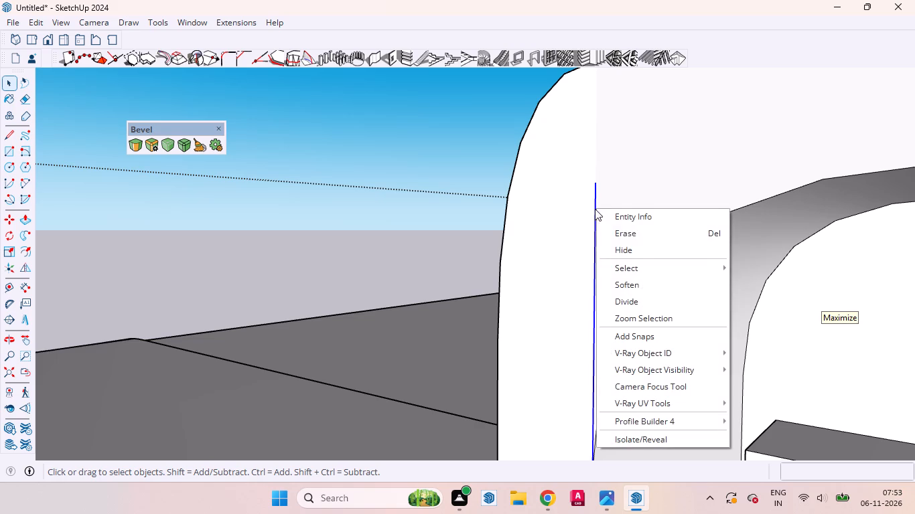
click(602, 248)
scroll(562, 262, down, 20)
scroll(562, 262, down, 2)
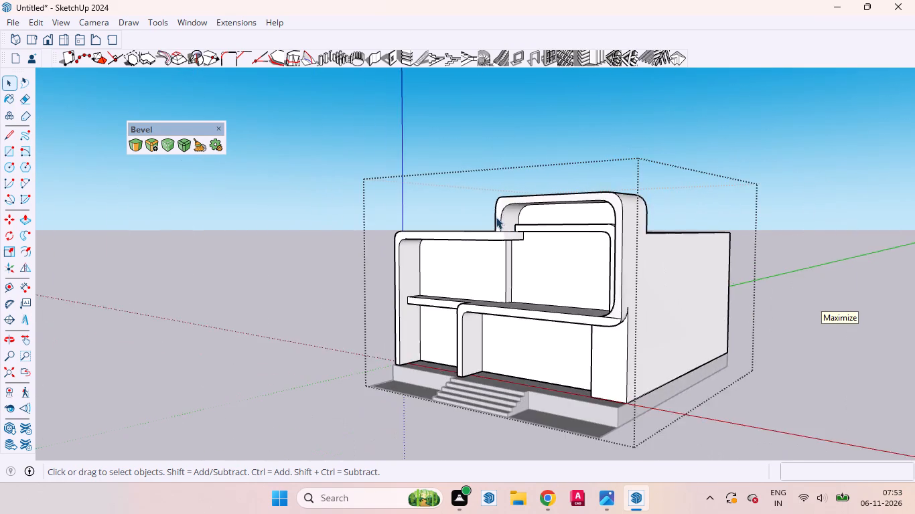
Hide the thin diagonal edge crossing the surface at the upper frame's lower rounded corner, above the ground-floor end wall.
middle_drag(622, 313, 796, 448)
scroll(626, 325, up, 10)
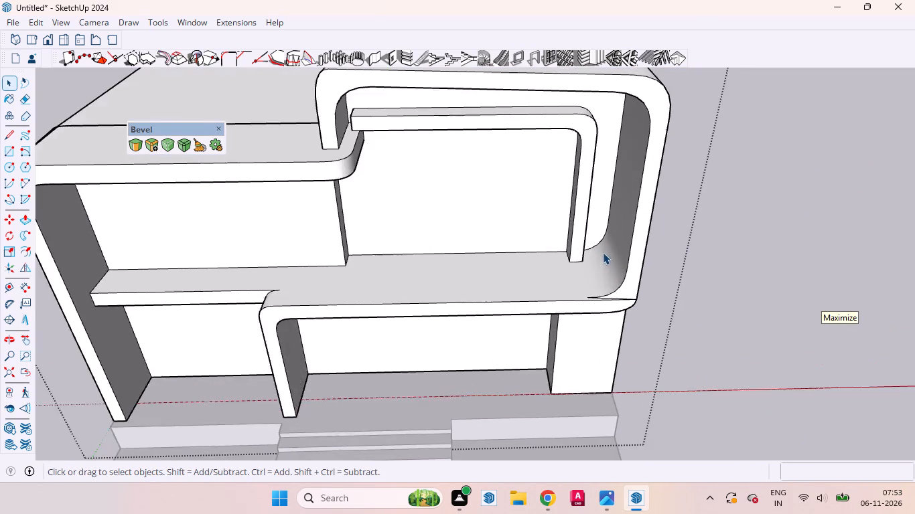
scroll(603, 252, up, 15)
scroll(609, 313, down, 1)
scroll(609, 313, up, 7)
scroll(552, 324, up, 1)
middle_drag(552, 324, 733, 383)
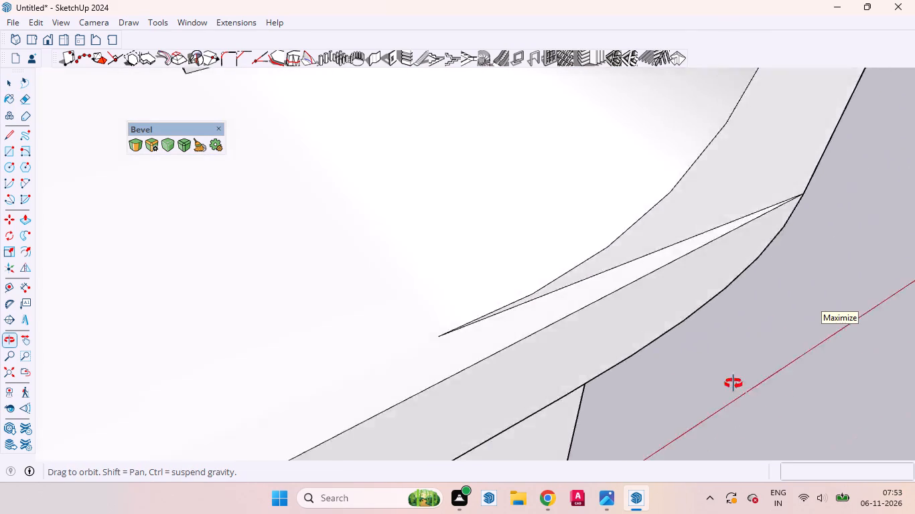
middle_drag(733, 383, 715, 374)
scroll(598, 319, up, 5)
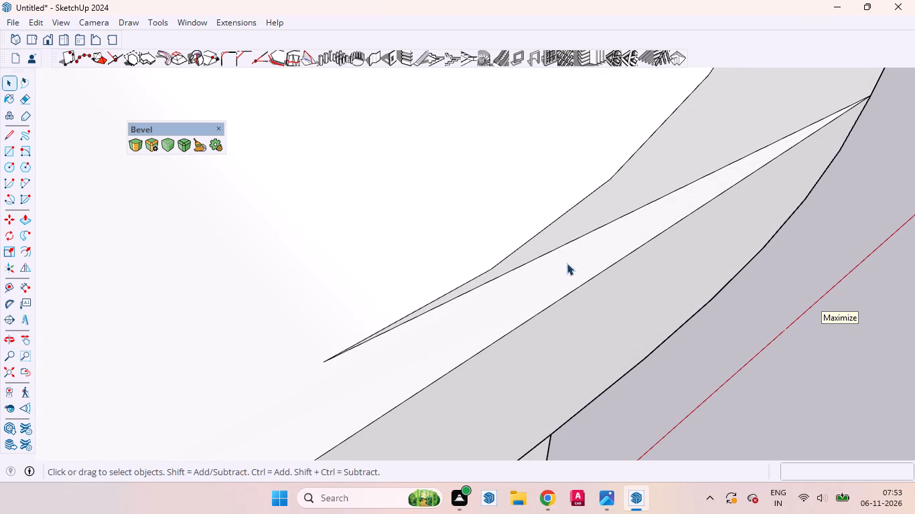
click(549, 255)
right_click(548, 256)
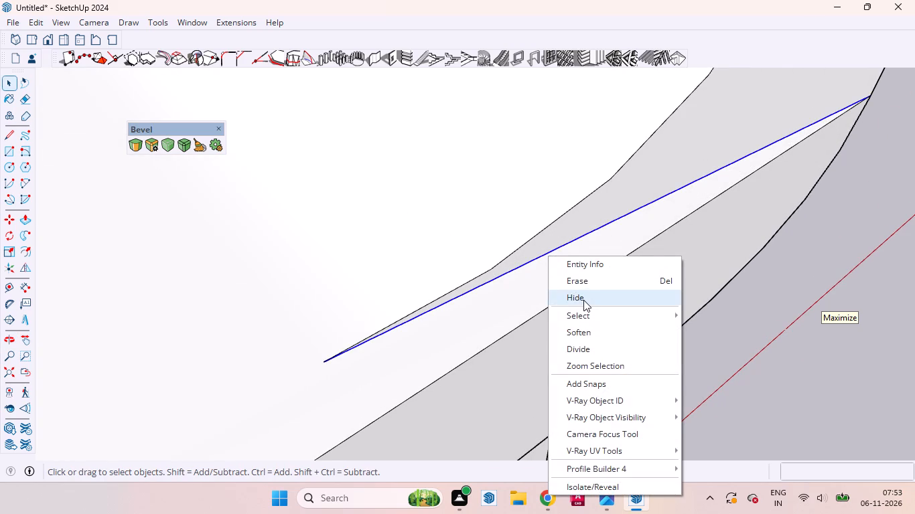
click(583, 300)
Examine the upper frame's lower rounded corner, selecting the long front edge of the floor slab, and close the house group.
scroll(513, 316, down, 11)
middle_drag(541, 314, 428, 256)
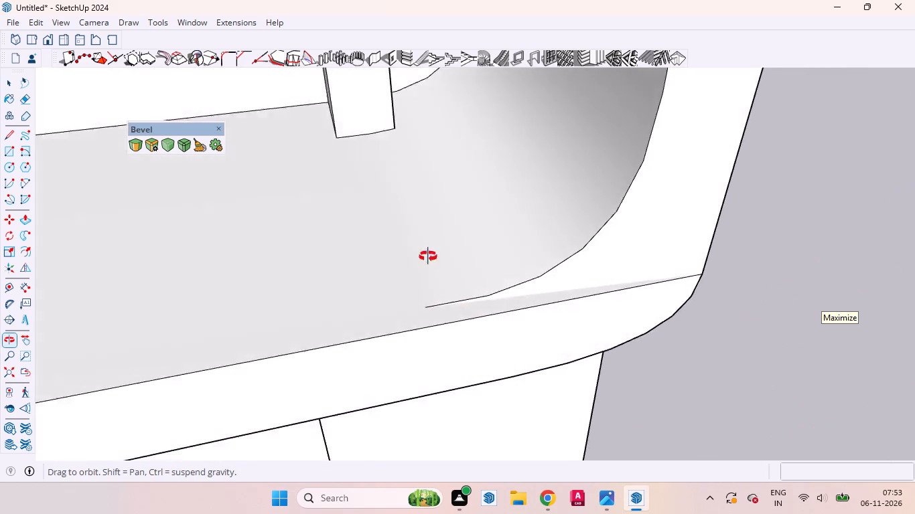
middle_drag(428, 256, 378, 164)
scroll(450, 240, down, 17)
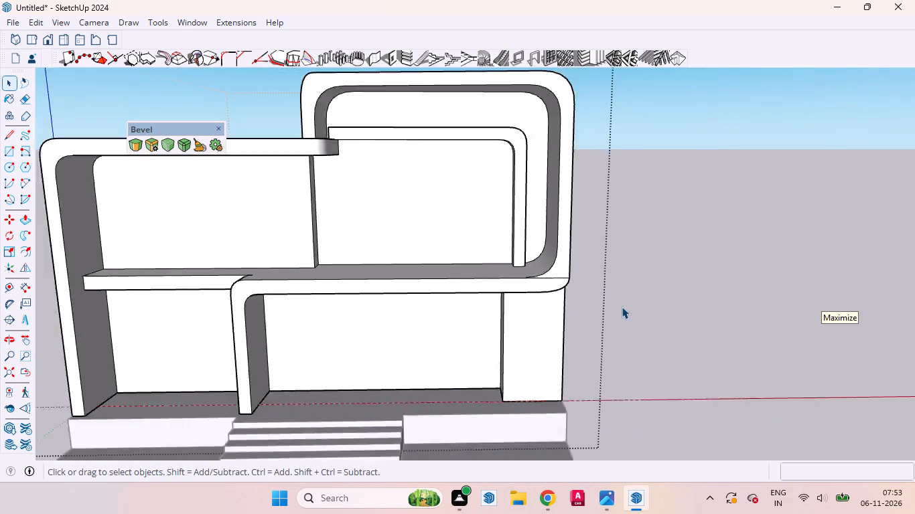
scroll(622, 307, down, 2)
scroll(545, 296, up, 18)
middle_drag(583, 325, 720, 509)
scroll(622, 306, up, 5)
click(482, 204)
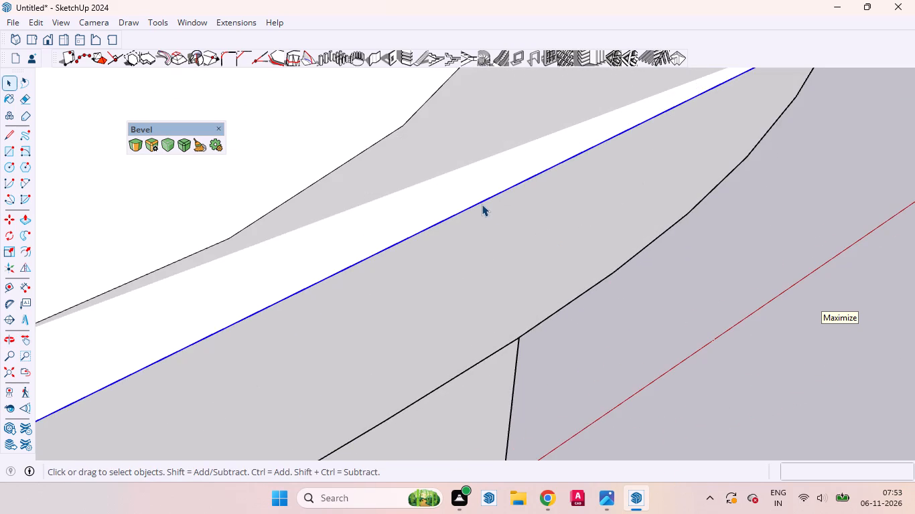
scroll(490, 209, down, 20)
scroll(490, 209, down, 6)
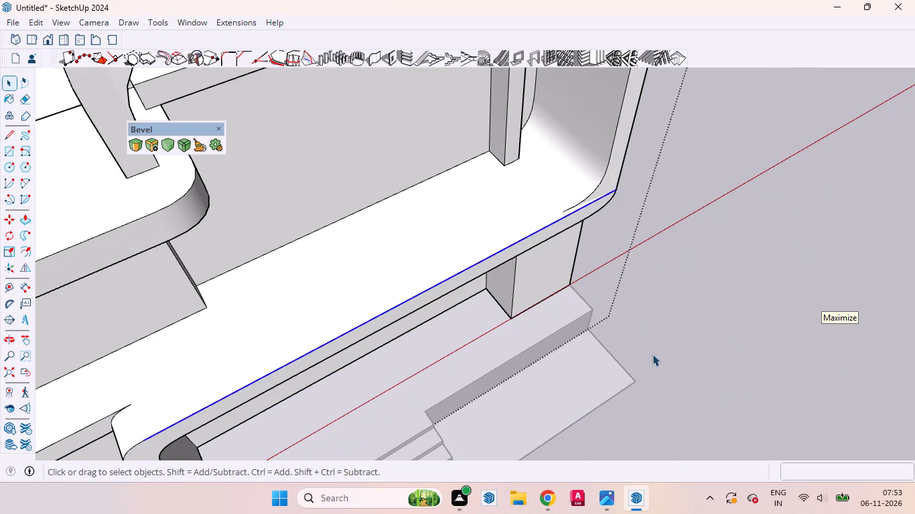
click(652, 354)
Examine the whole facade from above, from the front and from below.
middle_drag(683, 317, 552, 286)
scroll(496, 205, down, 11)
middle_drag(480, 182, 453, 135)
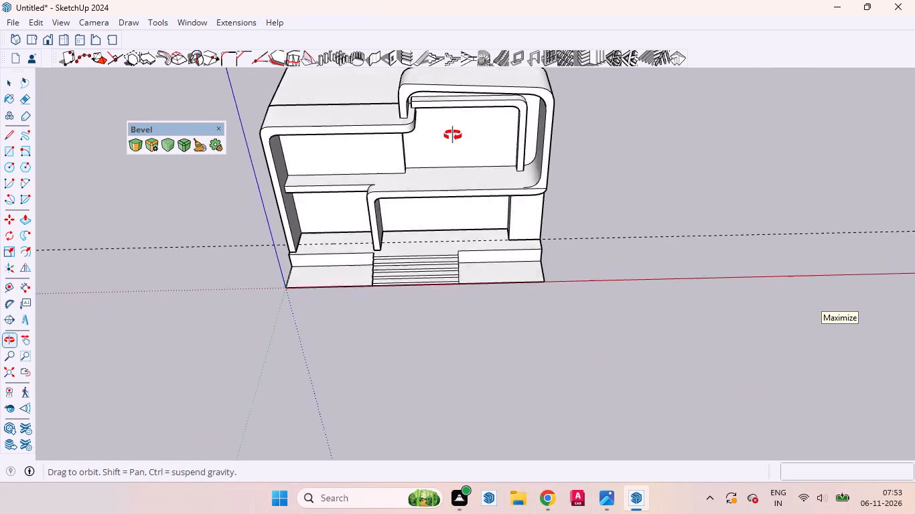
middle_drag(453, 135, 444, 62)
scroll(459, 283, down, 6)
scroll(432, 210, up, 11)
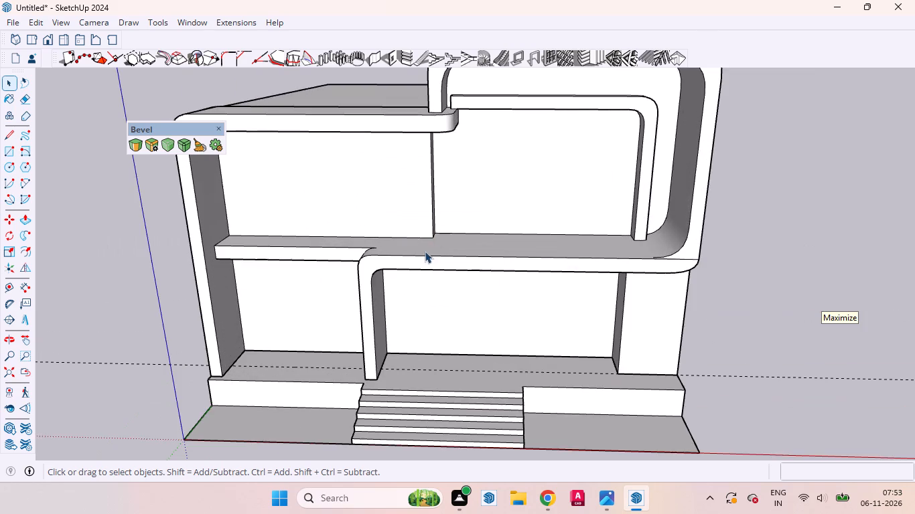
middle_drag(423, 251, 401, 199)
scroll(453, 244, down, 5)
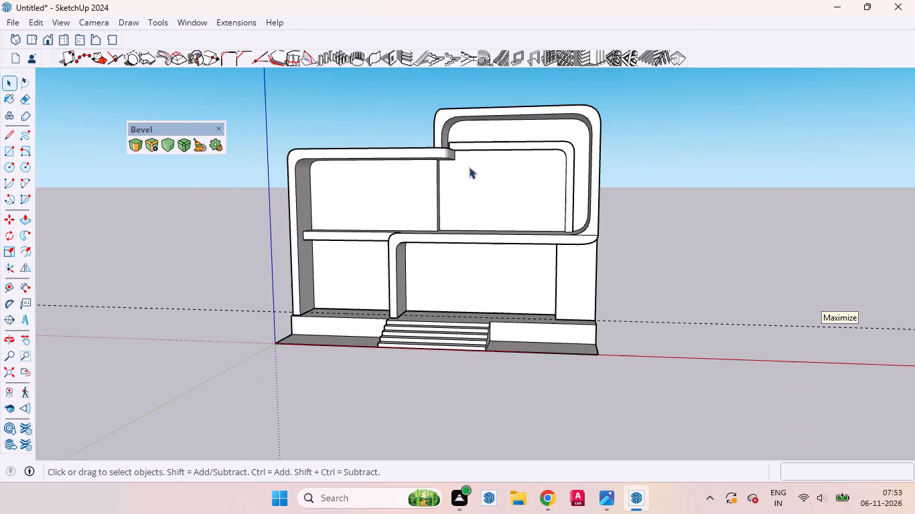
scroll(454, 137, up, 5)
scroll(457, 216, down, 6)
middle_drag(470, 283, 496, 203)
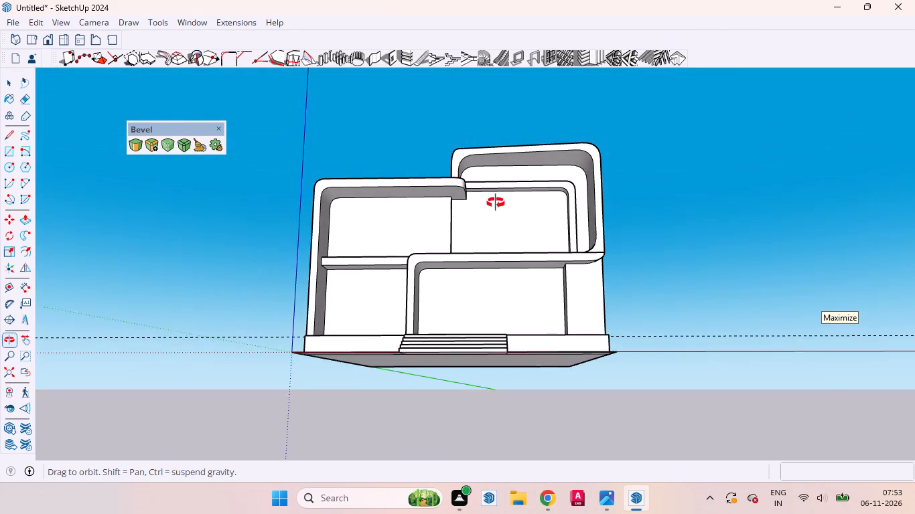
middle_drag(496, 203, 496, 202)
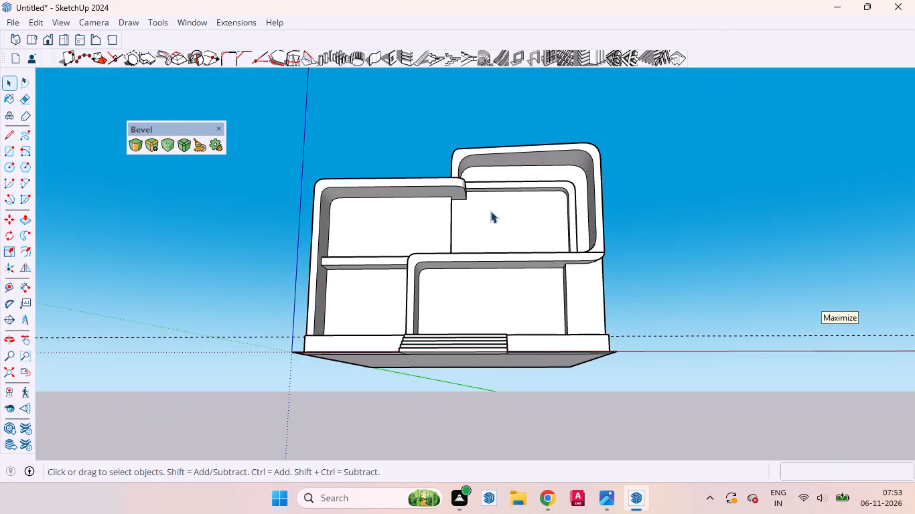
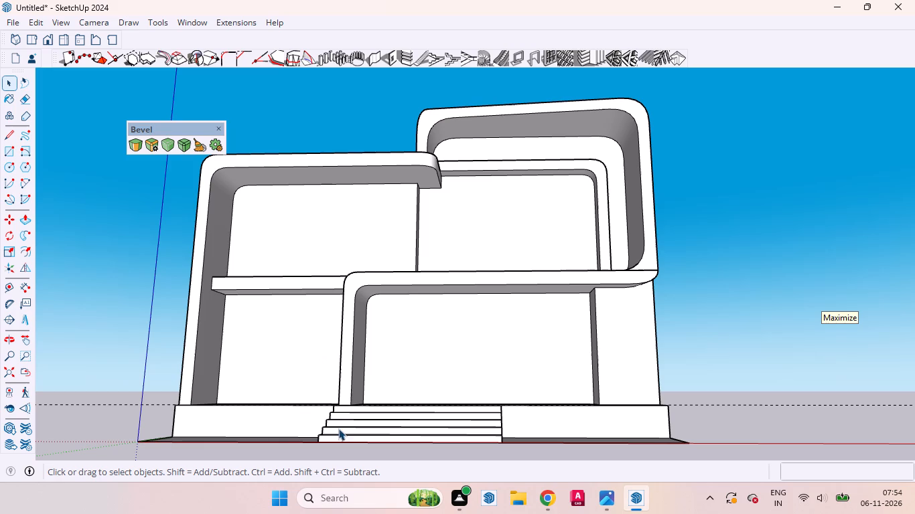
Examine the recessed walls, floor slab and ground-floor end wall from the front and at an angle.
scroll(411, 300, up, 3)
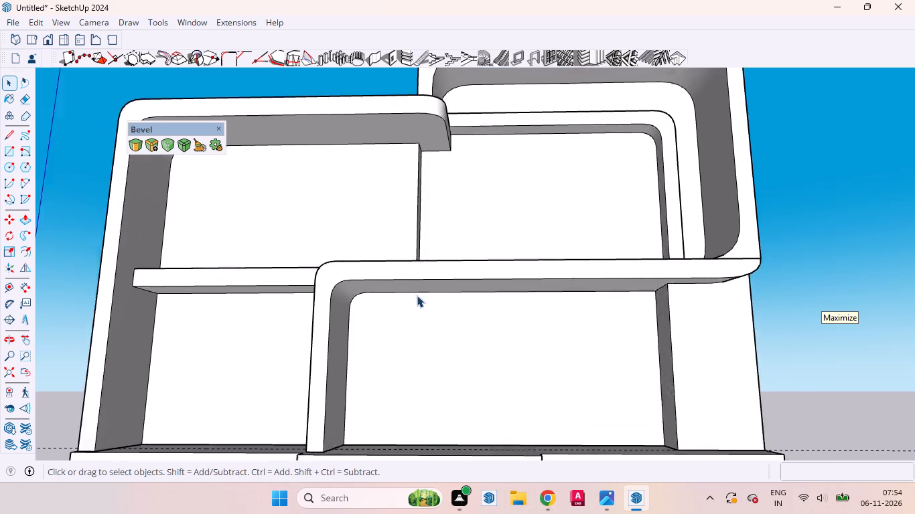
scroll(417, 295, up, 2)
middle_drag(415, 303, 585, 334)
scroll(585, 334, up, 1)
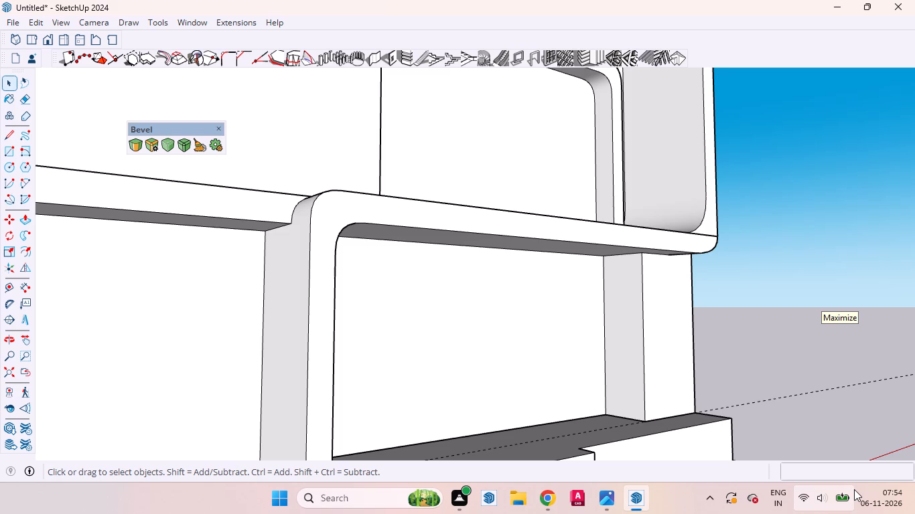
scroll(854, 489, up, 2)
scroll(749, 493, down, 3)
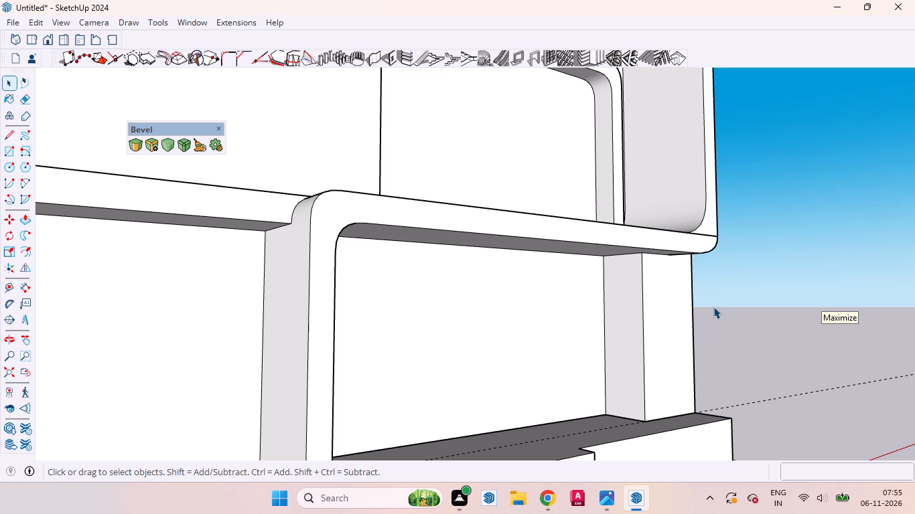
scroll(336, 377, down, 5)
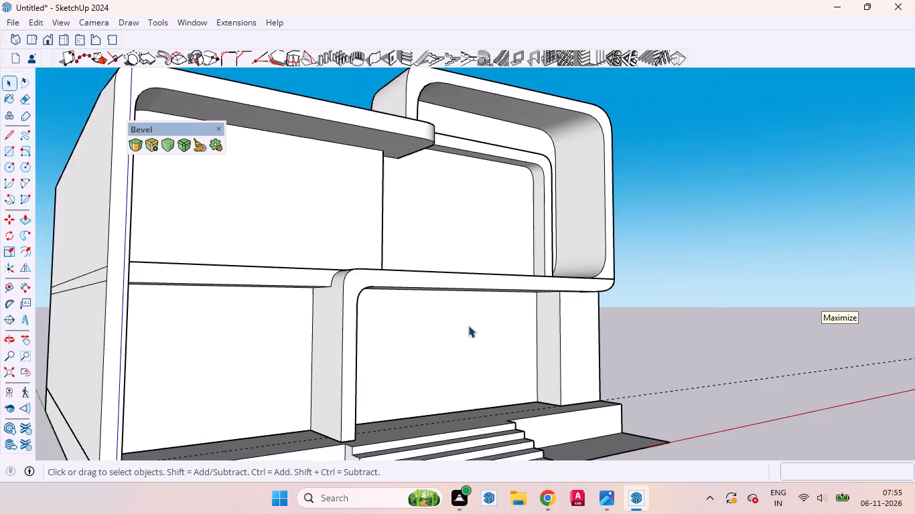
middle_drag(466, 338, 325, 385)
scroll(466, 339, up, 1)
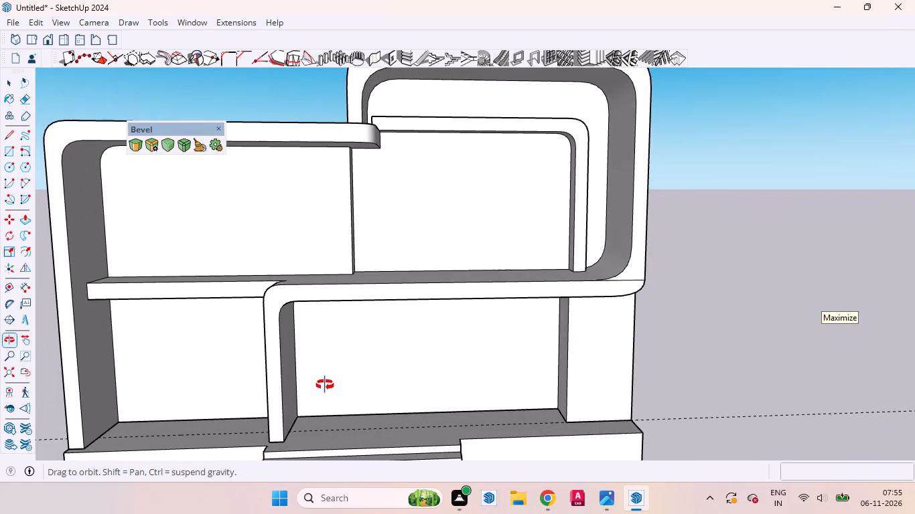
middle_drag(325, 385, 324, 385)
scroll(403, 365, down, 5)
scroll(514, 338, up, 5)
Open the house group and push the ground-floor end wall's front face back 3', repeating the same offset once.
click(529, 383)
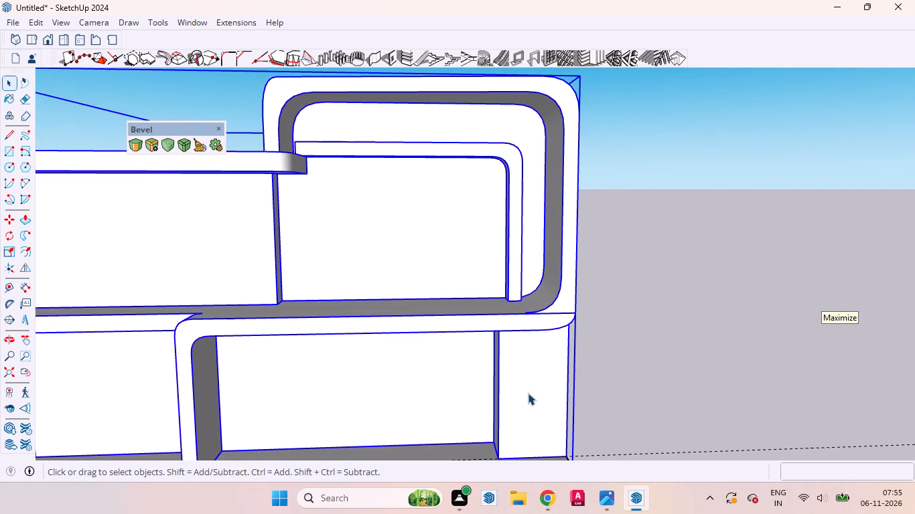
triple_click(528, 393)
click(523, 400)
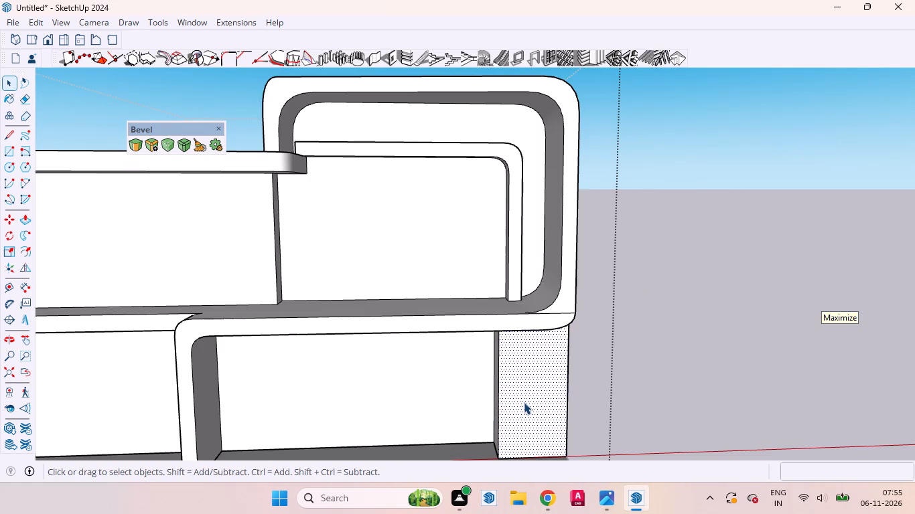
key(p)
click(524, 402)
click(460, 380)
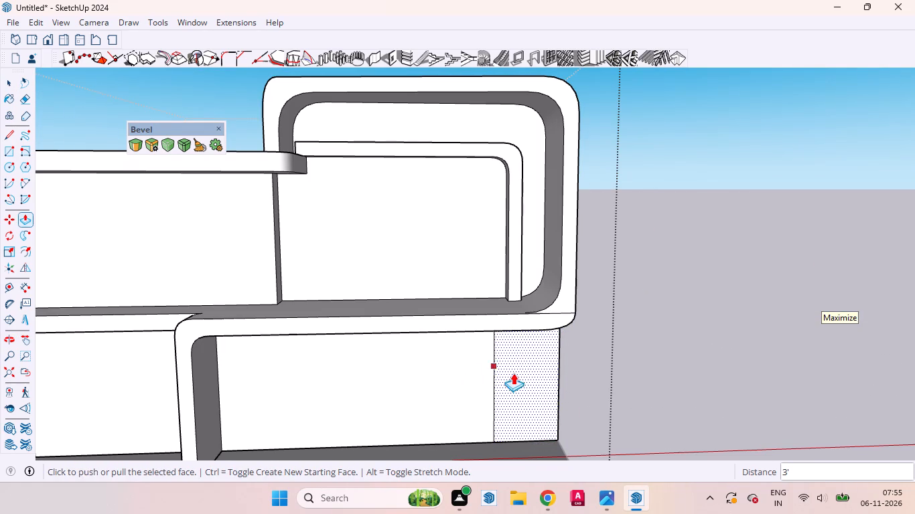
double_click(518, 374)
key(space)
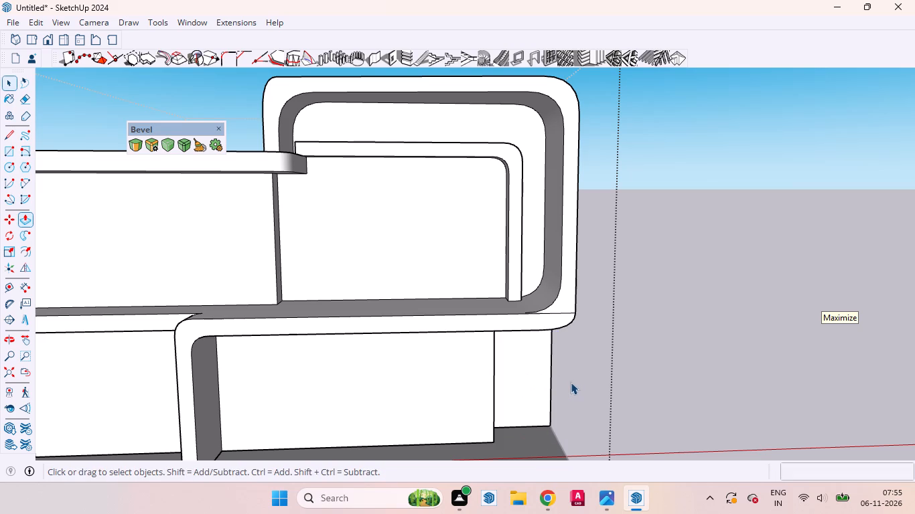
Pull the ground-floor end wall's front face forward 1' 6", aligning it with the recessed upper-floor wall, and clear the selection.
scroll(569, 383, down, 5)
scroll(530, 411, up, 1)
middle_drag(516, 410, 296, 334)
scroll(451, 331, up, 4)
click(476, 356)
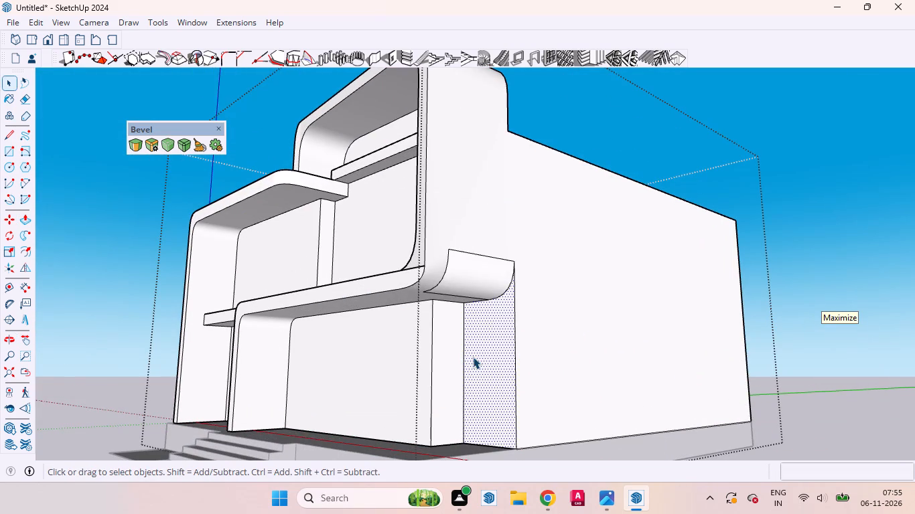
key(p)
click(492, 355)
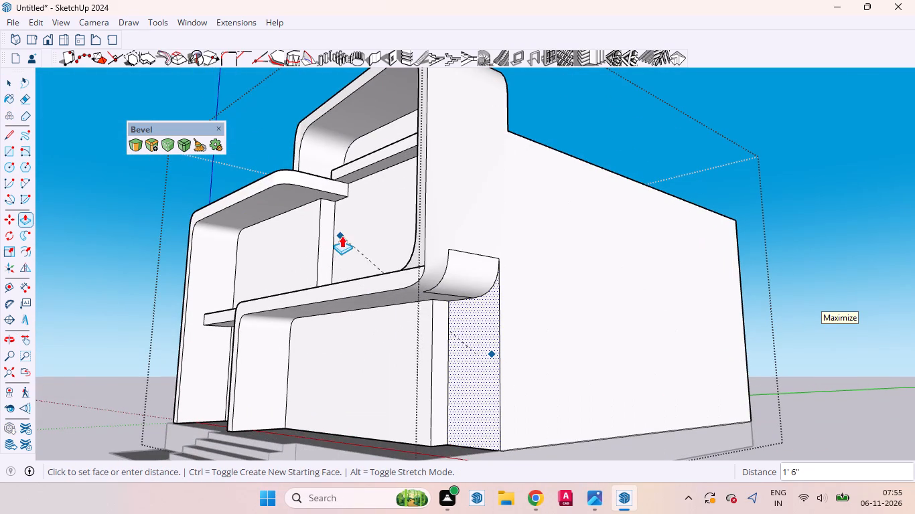
click(346, 235)
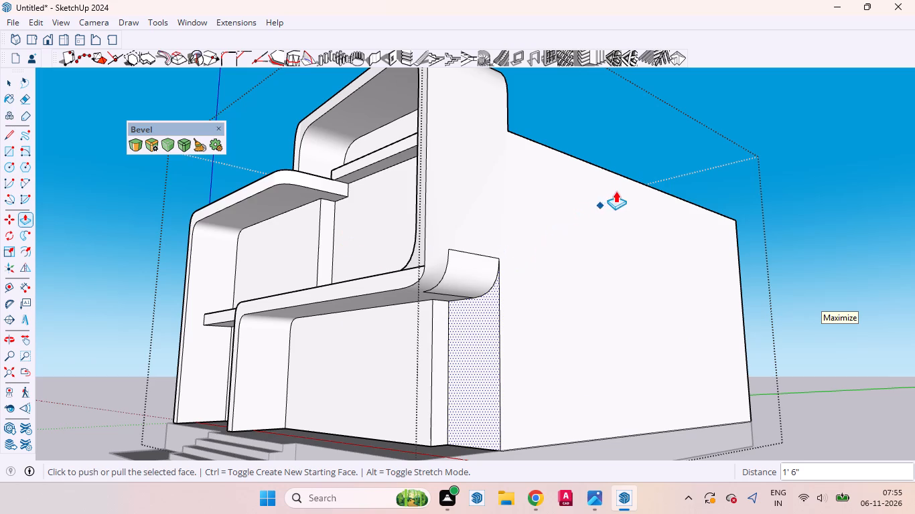
key(space)
click(622, 159)
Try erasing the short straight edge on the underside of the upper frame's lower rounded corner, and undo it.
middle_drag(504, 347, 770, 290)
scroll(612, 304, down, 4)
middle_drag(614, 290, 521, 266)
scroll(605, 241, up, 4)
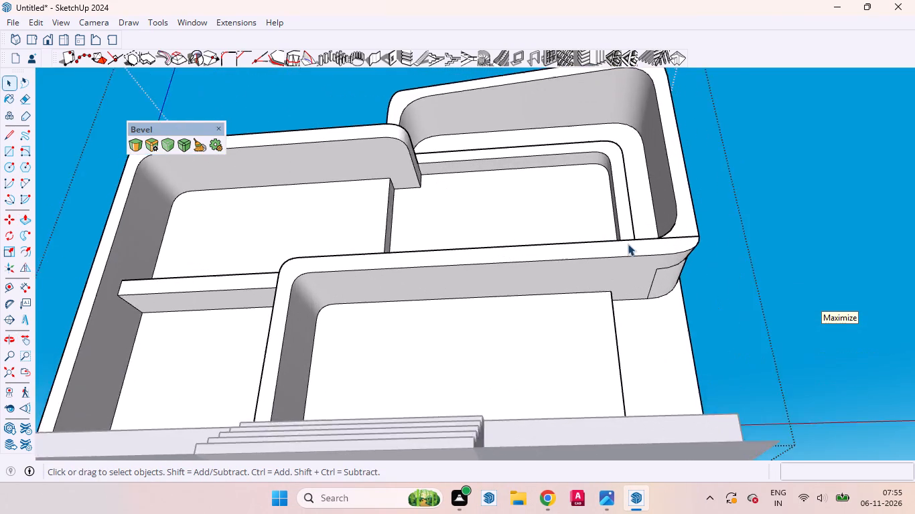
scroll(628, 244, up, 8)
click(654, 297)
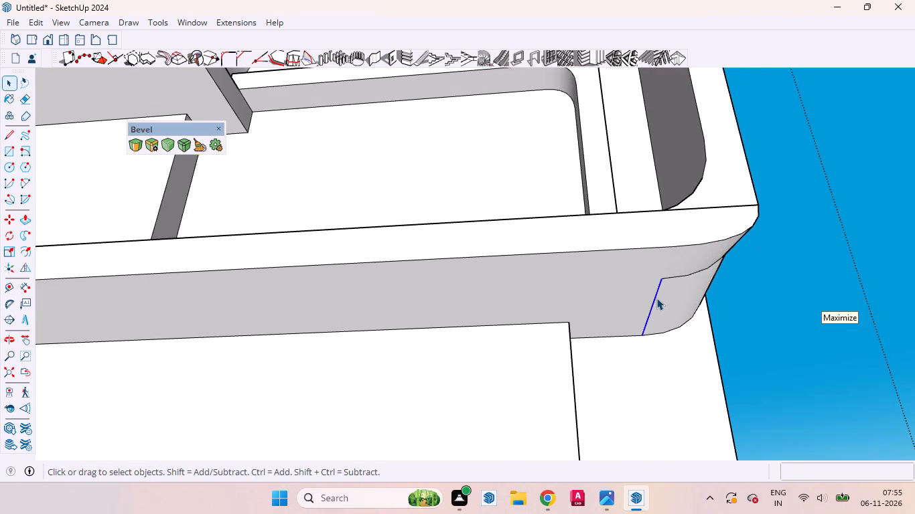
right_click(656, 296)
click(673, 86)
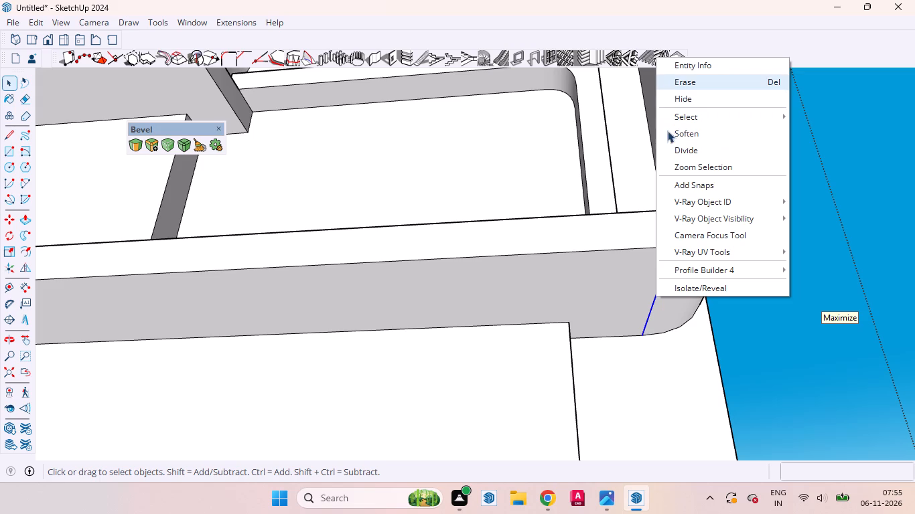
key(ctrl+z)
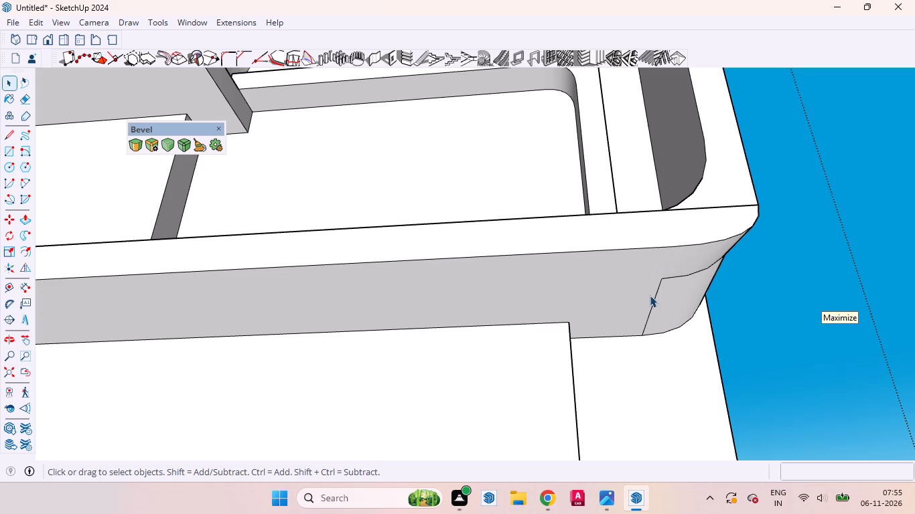
Hide the short straight edge and the adjoining curved edge on the underside of the upper frame's lower rounded corner.
click(656, 297)
right_click(656, 297)
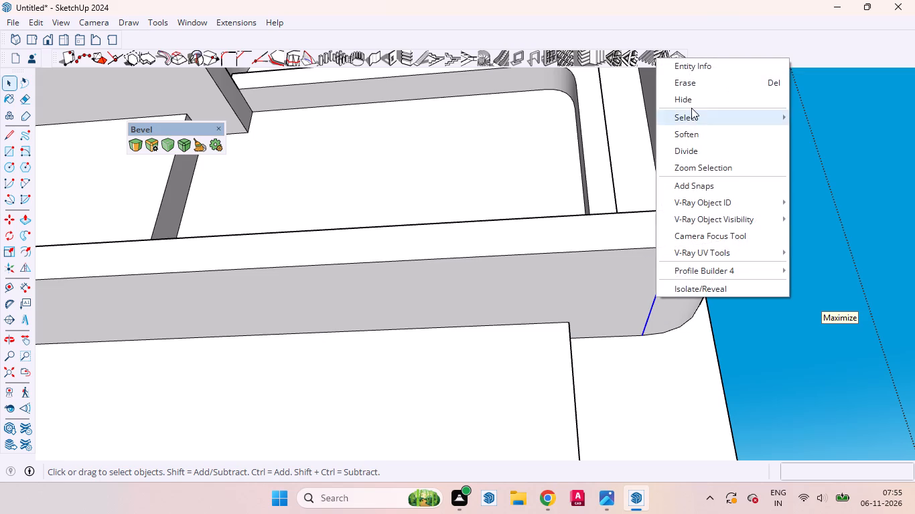
click(691, 102)
click(693, 276)
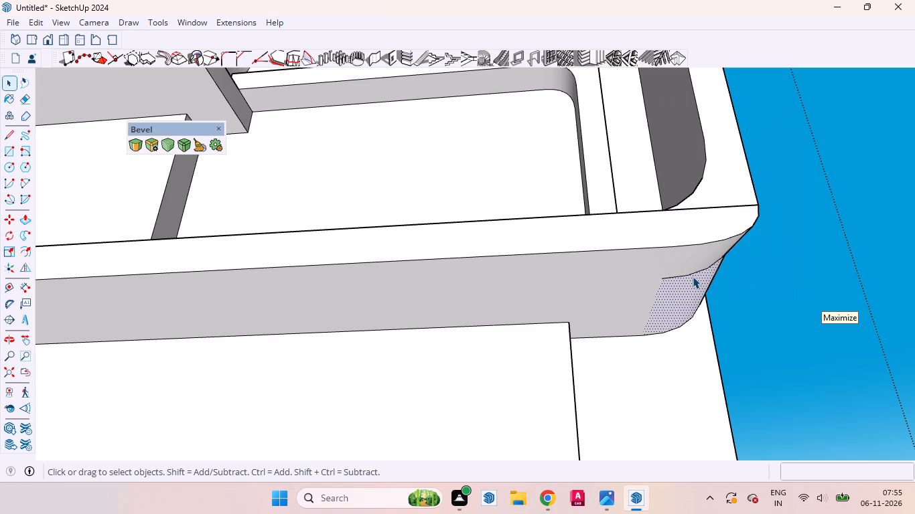
click(687, 278)
right_click(687, 278)
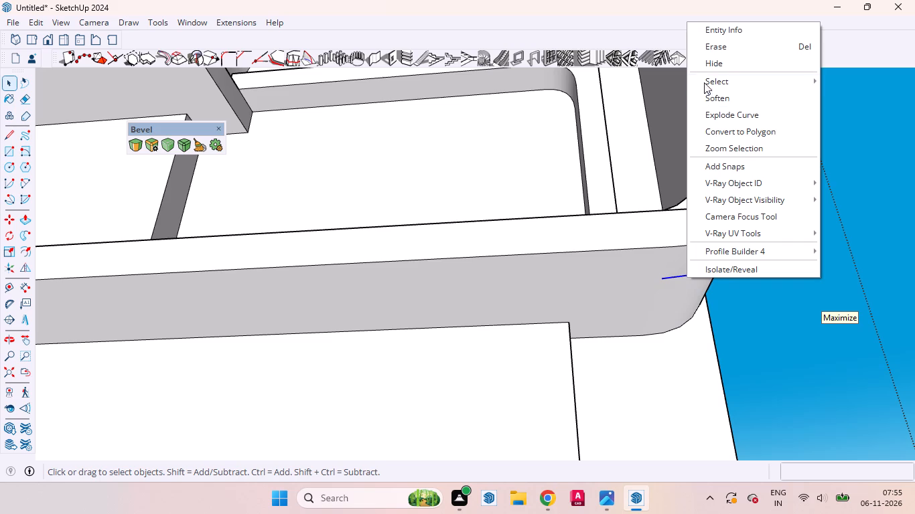
click(710, 62)
Hide the thin edge on the house's outer side face, just above the upper frame's lower rounded corner.
middle_drag(716, 269, 360, 449)
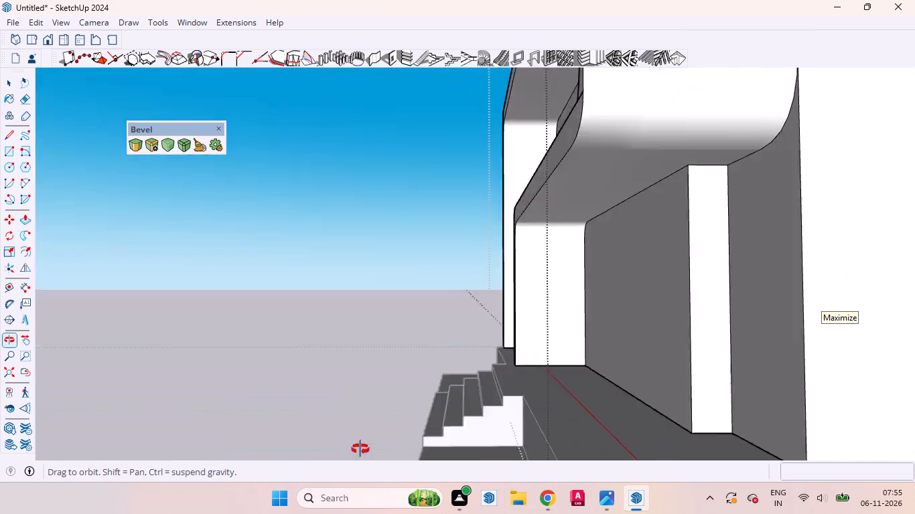
middle_drag(360, 449, 634, 510)
scroll(514, 388, down, 11)
middle_drag(527, 303, 385, 301)
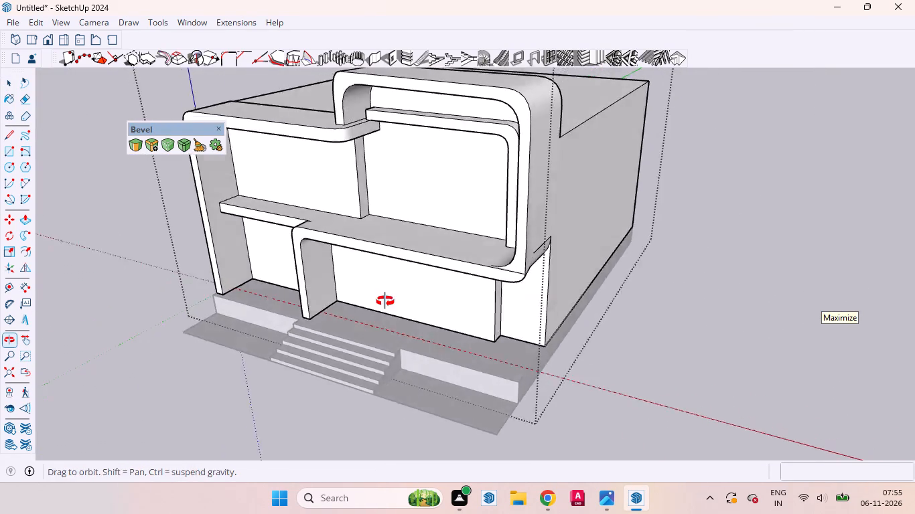
middle_drag(385, 301, 367, 301)
scroll(428, 265, up, 8)
click(446, 252)
right_click(446, 252)
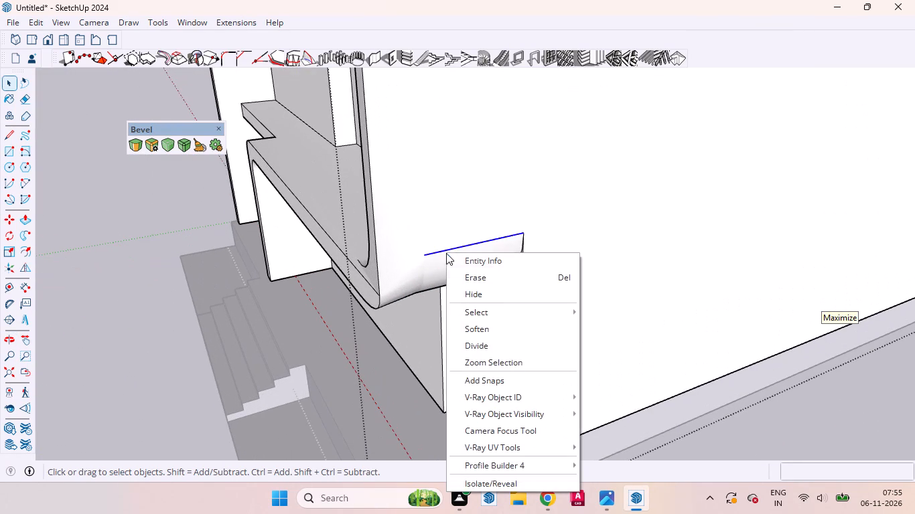
click(473, 293)
Examine the cleaned-up lower rounded corner from above and below, and close the house group.
scroll(436, 274, down, 6)
middle_drag(403, 286, 515, 280)
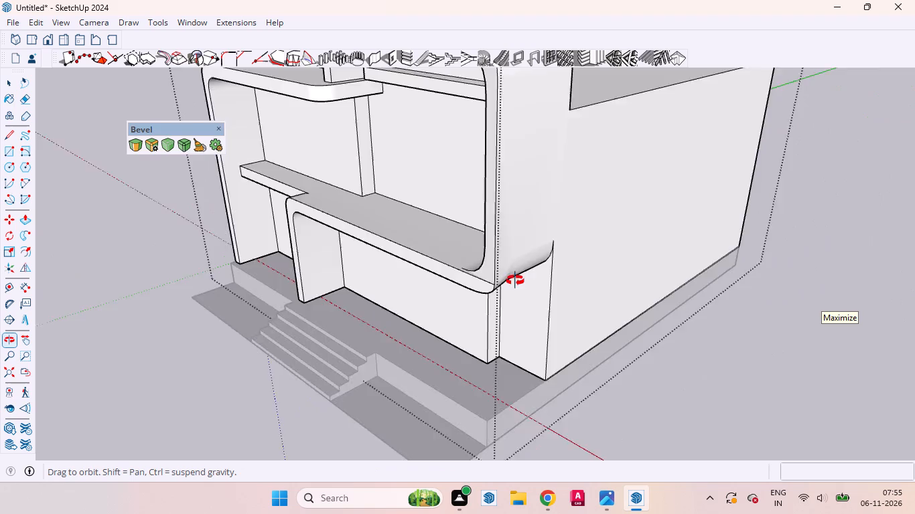
middle_drag(515, 280, 706, 124)
scroll(648, 172, up, 10)
middle_drag(652, 211, 645, 218)
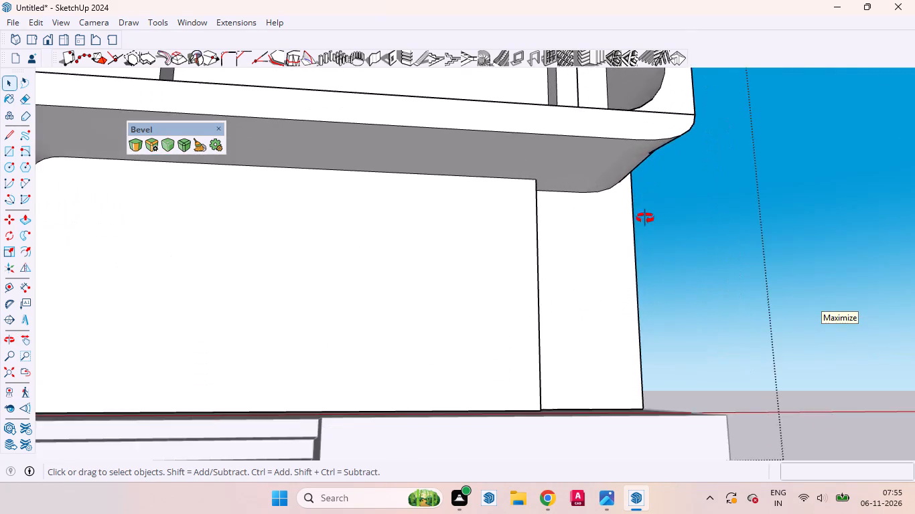
middle_drag(645, 218, 403, 230)
scroll(697, 213, down, 15)
middle_drag(711, 333, 853, 363)
click(843, 363)
Reopen the house group, select the large recessed ground-floor wall face, and examine it from below and above.
scroll(652, 141, up, 4)
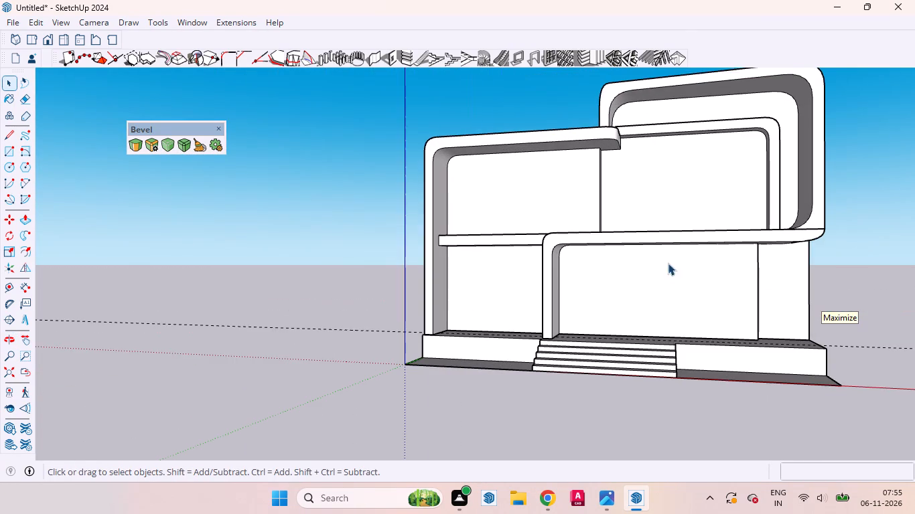
click(673, 273)
double_click(673, 274)
scroll(735, 281, up, 3)
click(671, 309)
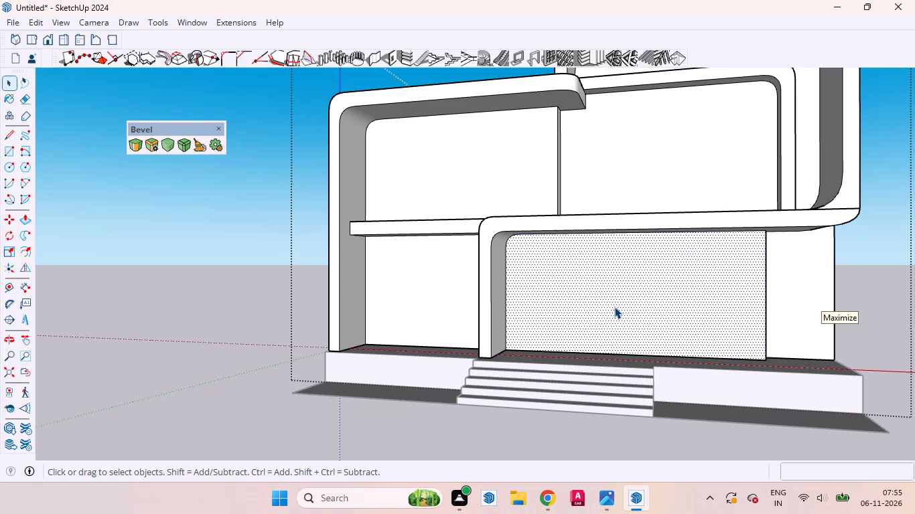
scroll(821, 280, up, 4)
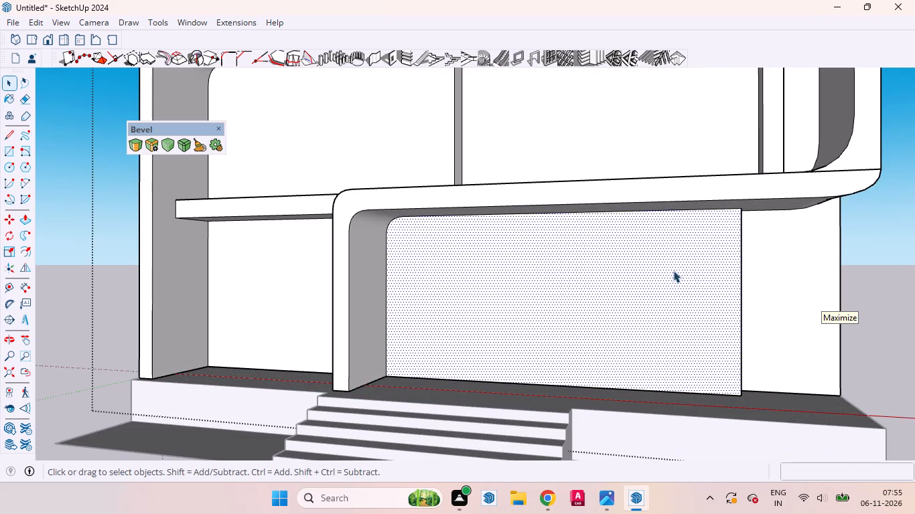
scroll(672, 271, down, 5)
middle_drag(628, 296, 860, 251)
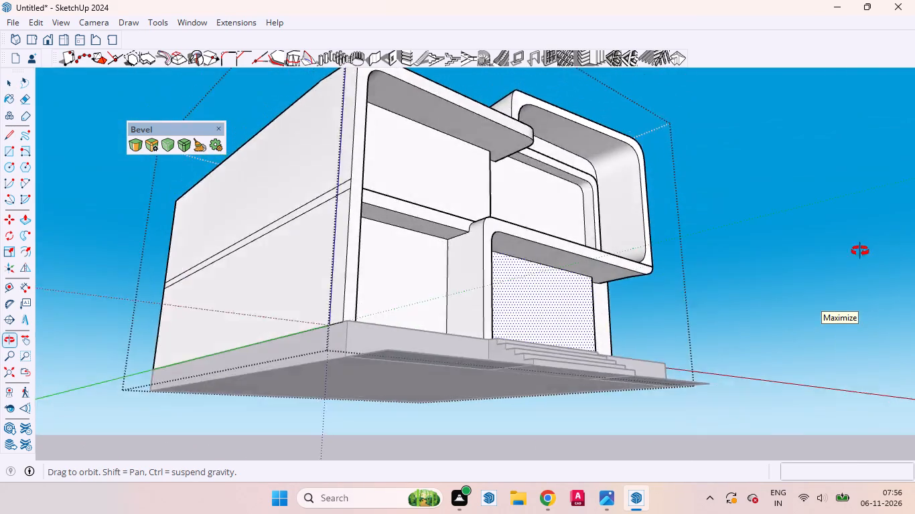
middle_drag(860, 251, 717, 382)
scroll(607, 354, up, 5)
scroll(607, 354, down, 4)
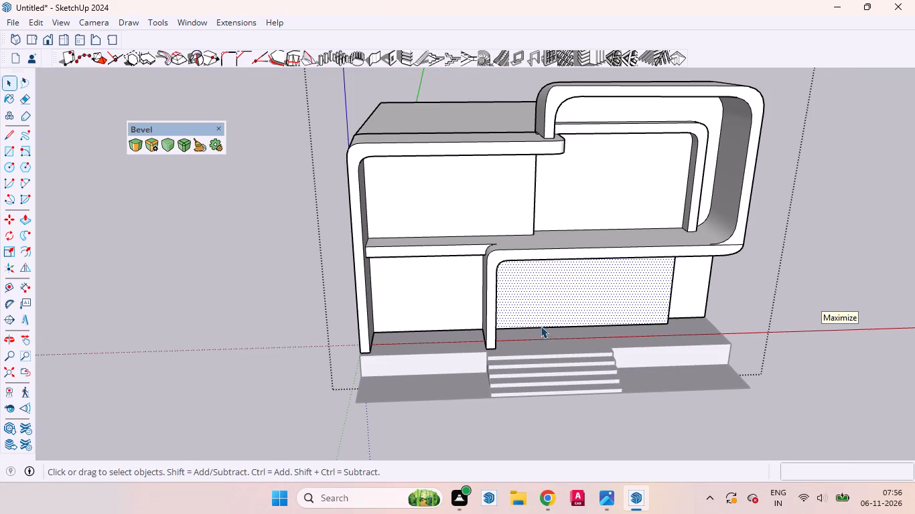
Examine the upper floor's recessed walls, selecting the wall face inside the rounded upper frame and the adjacent wall face.
click(589, 194)
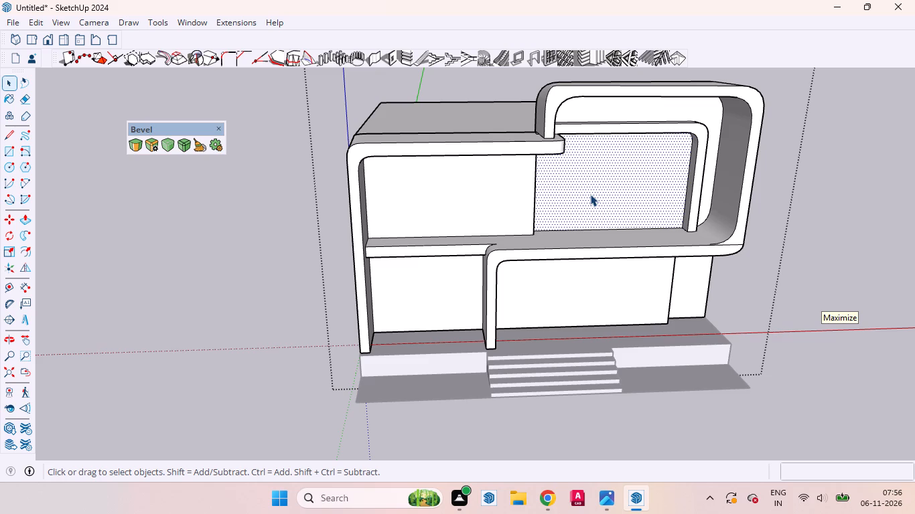
scroll(541, 135, up, 5)
middle_drag(541, 183, 522, 159)
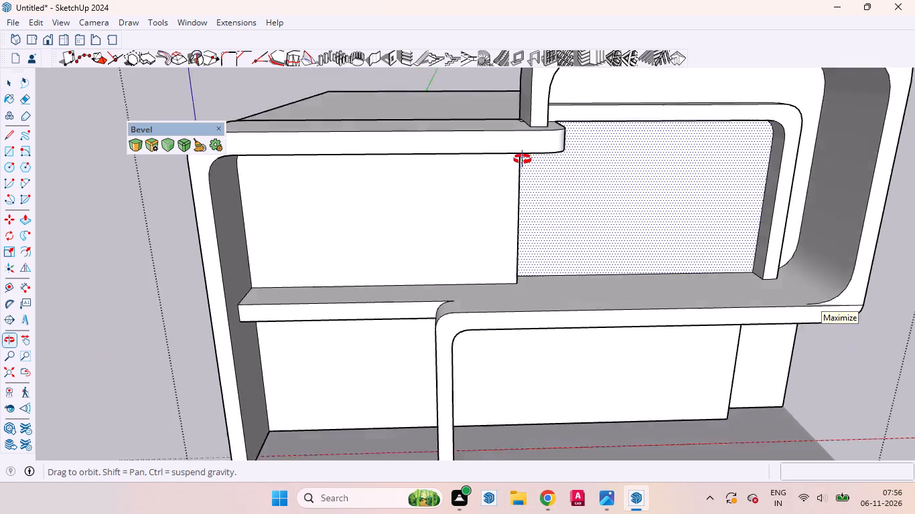
middle_drag(522, 159, 511, 131)
scroll(554, 248, down, 6)
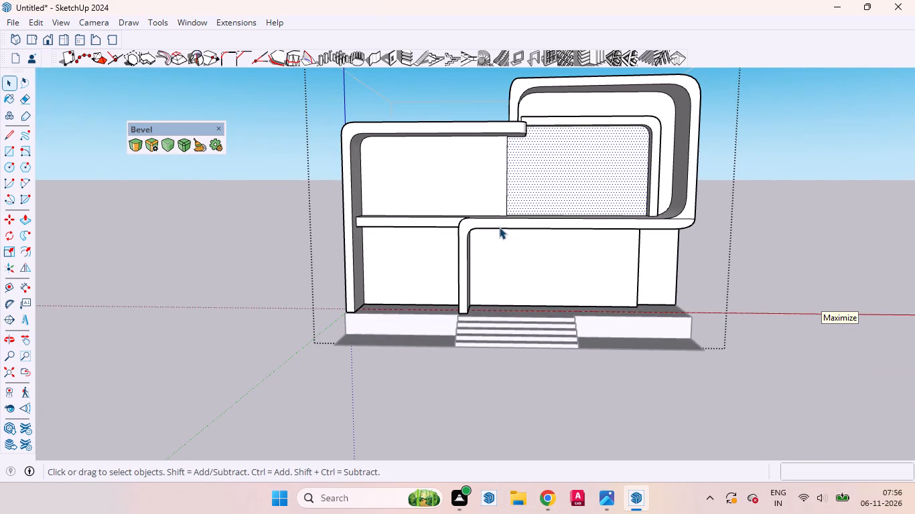
middle_drag(437, 215, 500, 248)
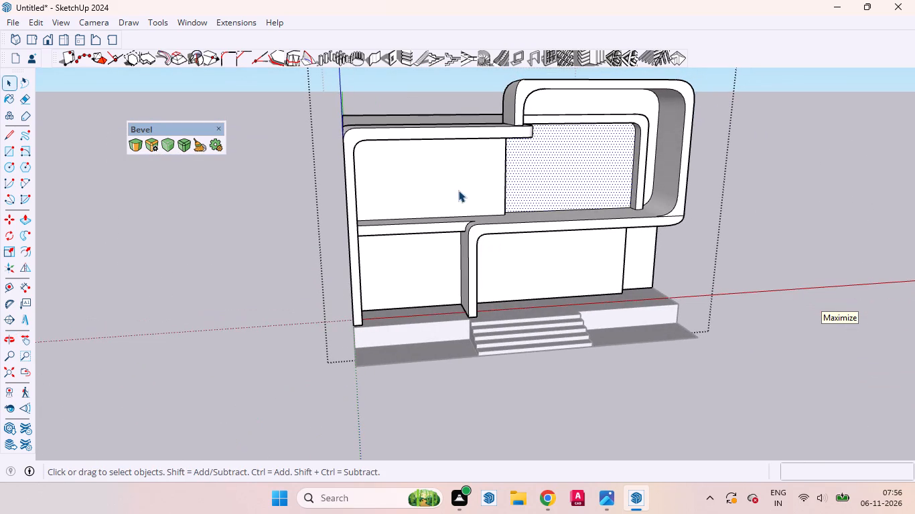
click(457, 191)
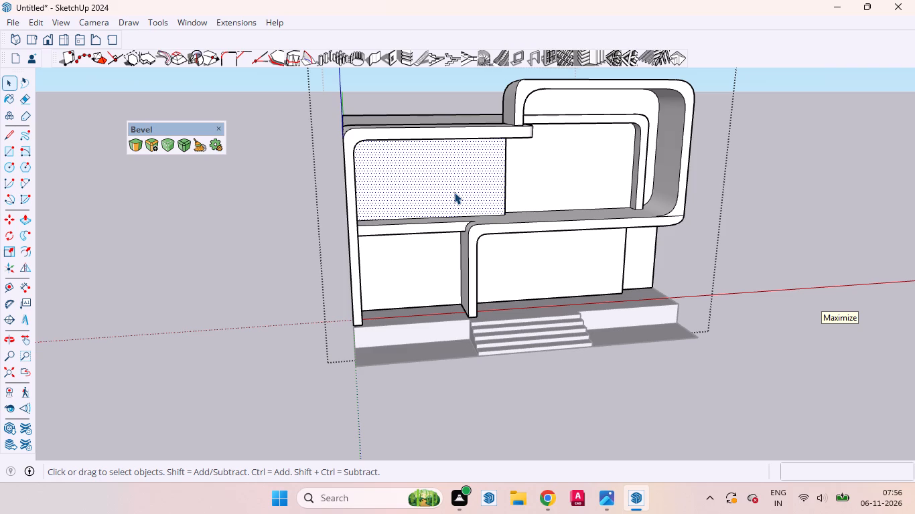
scroll(455, 191, down, 3)
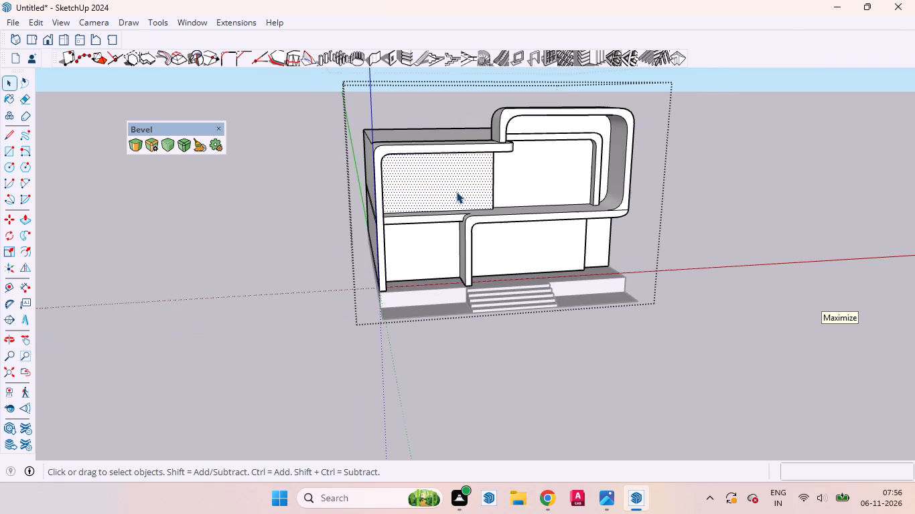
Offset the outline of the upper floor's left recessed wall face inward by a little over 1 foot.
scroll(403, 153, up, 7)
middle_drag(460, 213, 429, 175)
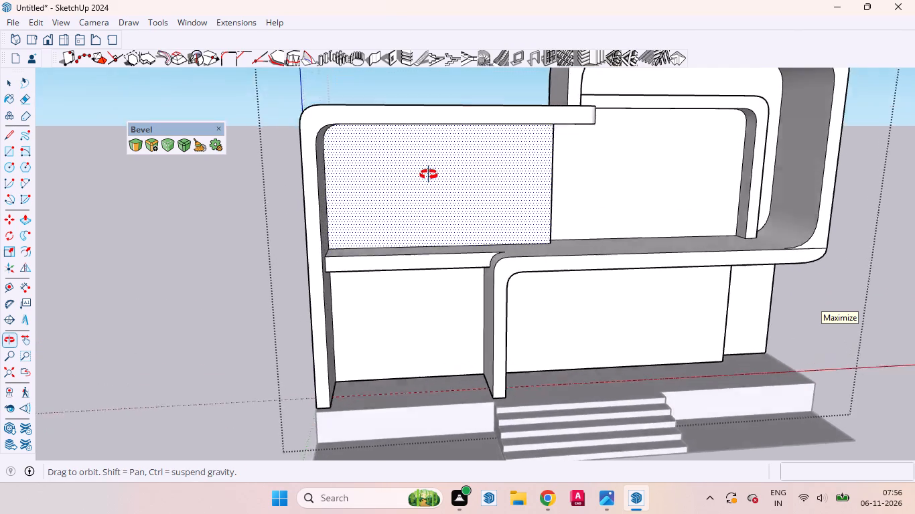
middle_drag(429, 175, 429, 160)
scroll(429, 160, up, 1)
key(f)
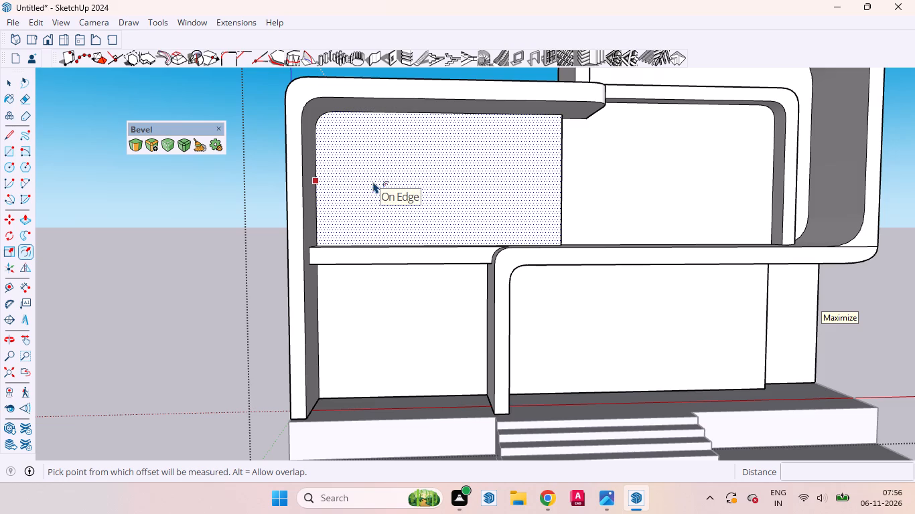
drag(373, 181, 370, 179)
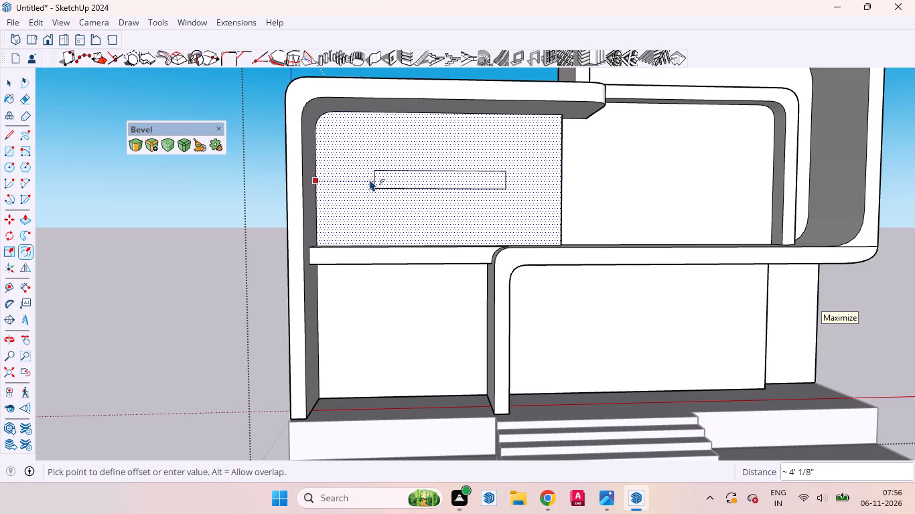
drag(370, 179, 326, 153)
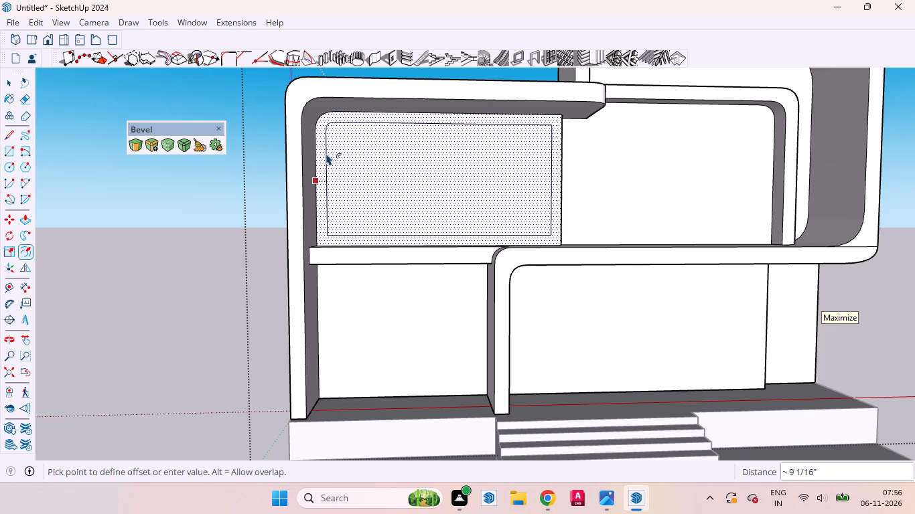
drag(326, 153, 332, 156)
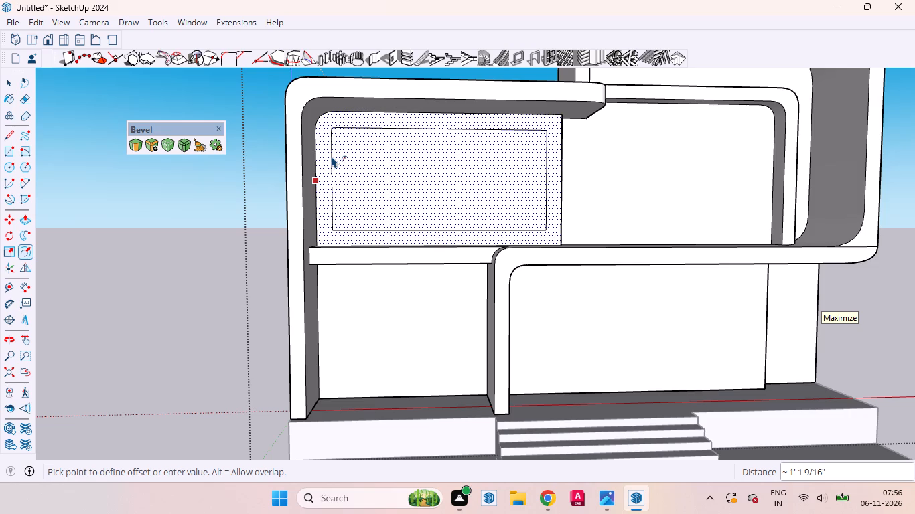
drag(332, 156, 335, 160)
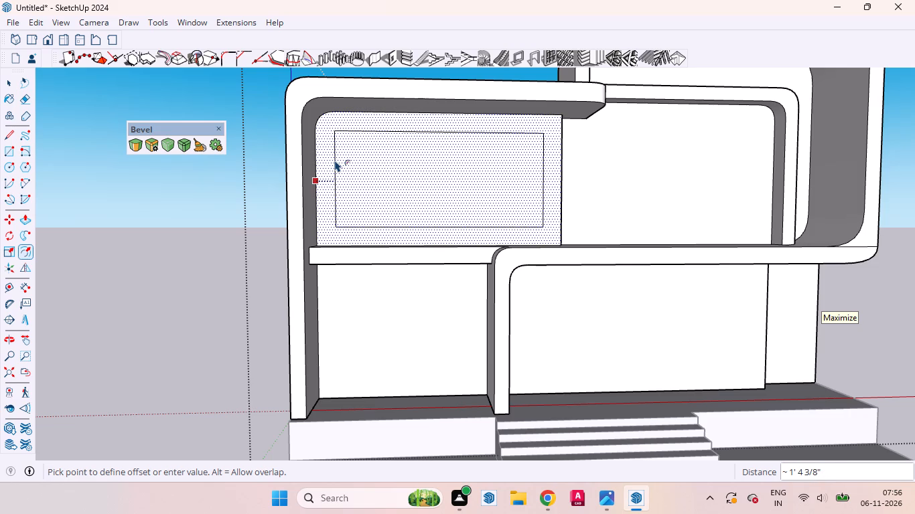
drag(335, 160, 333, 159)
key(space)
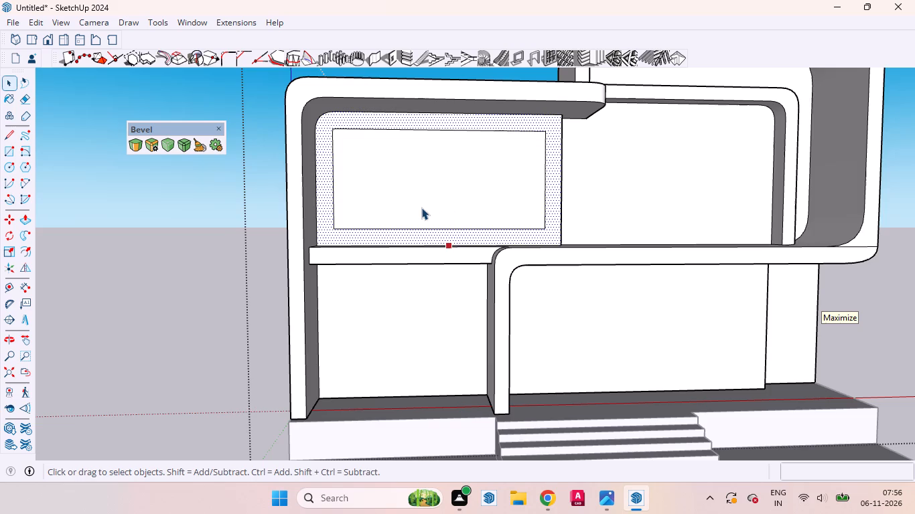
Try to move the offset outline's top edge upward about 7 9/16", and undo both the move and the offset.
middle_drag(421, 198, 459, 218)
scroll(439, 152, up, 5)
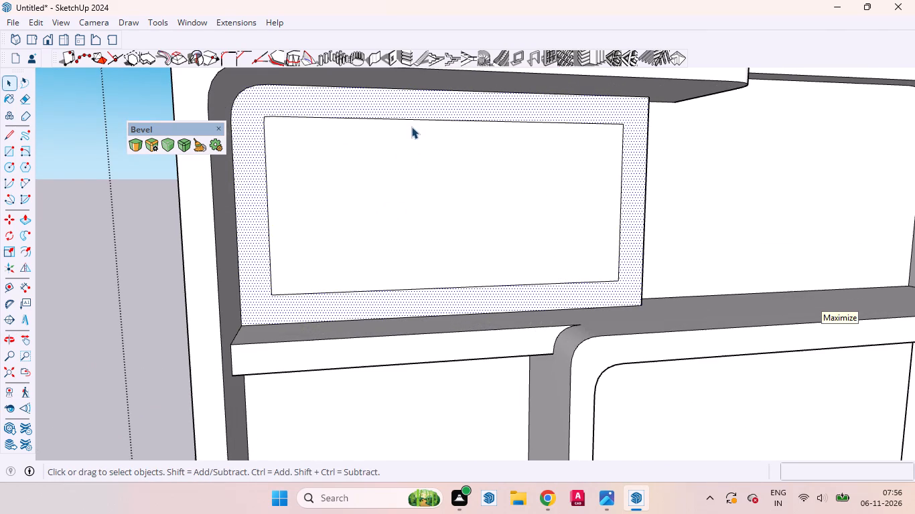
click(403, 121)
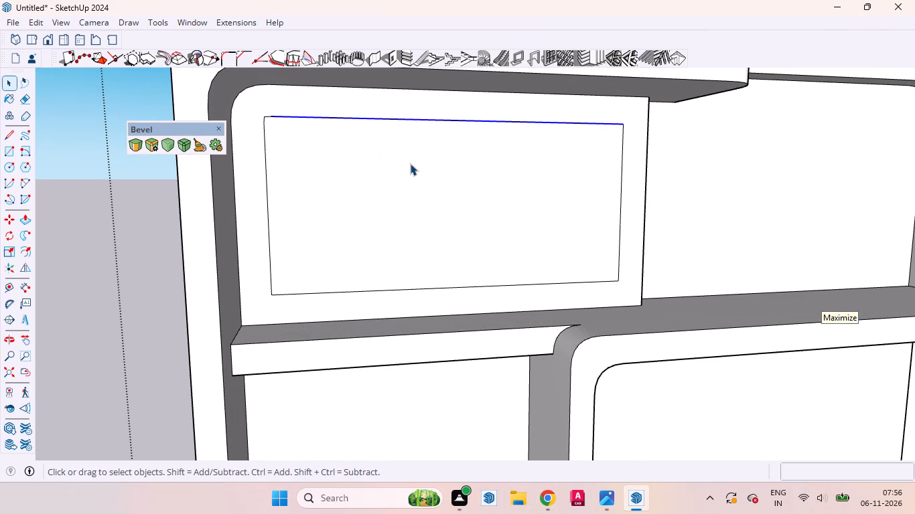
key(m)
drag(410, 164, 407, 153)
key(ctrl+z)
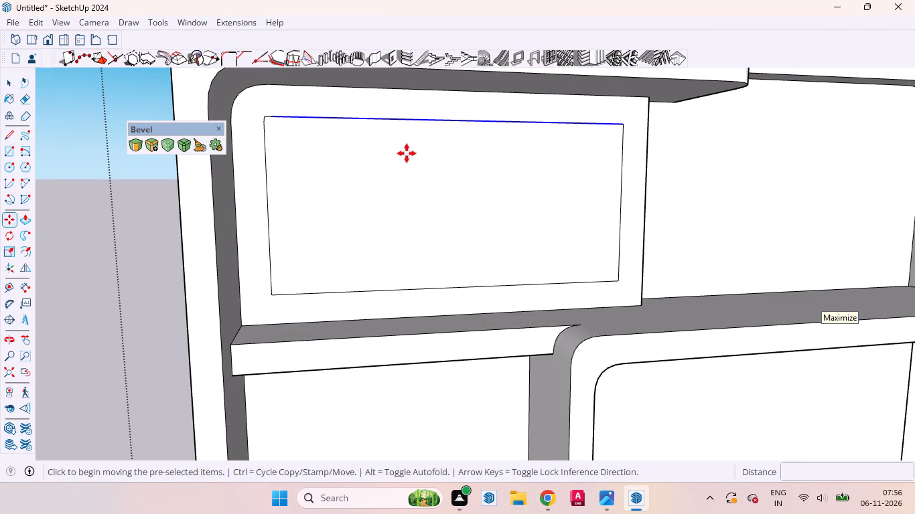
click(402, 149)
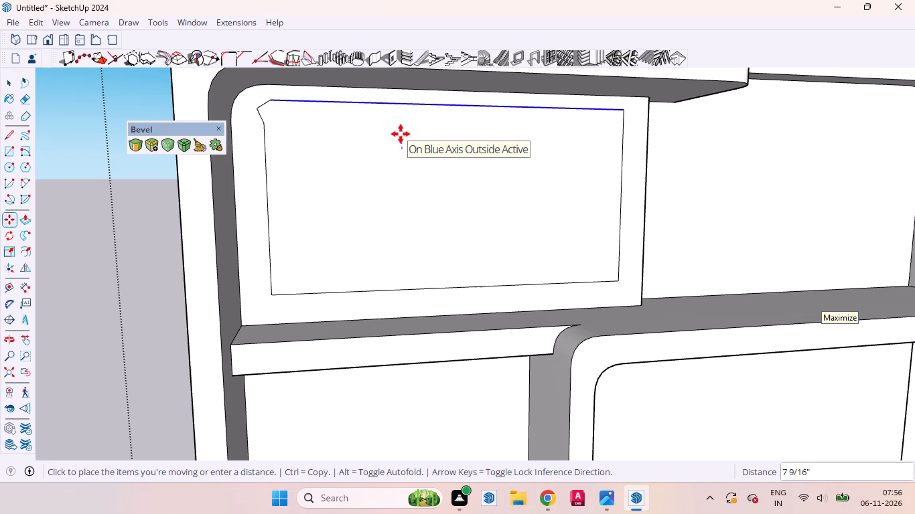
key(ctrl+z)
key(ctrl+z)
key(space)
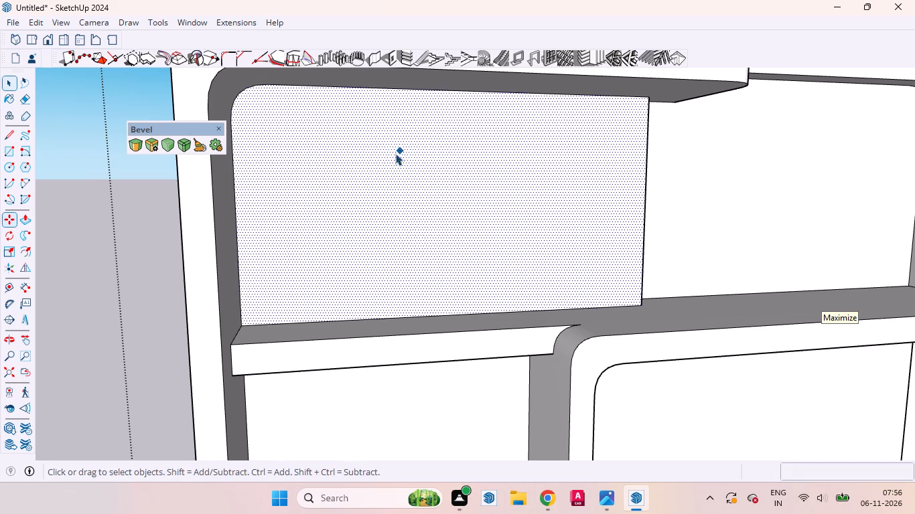
Place guides 1' inside the left, top and right edges of the upper floor's left wall face.
middle_drag(380, 192, 346, 185)
key(f)
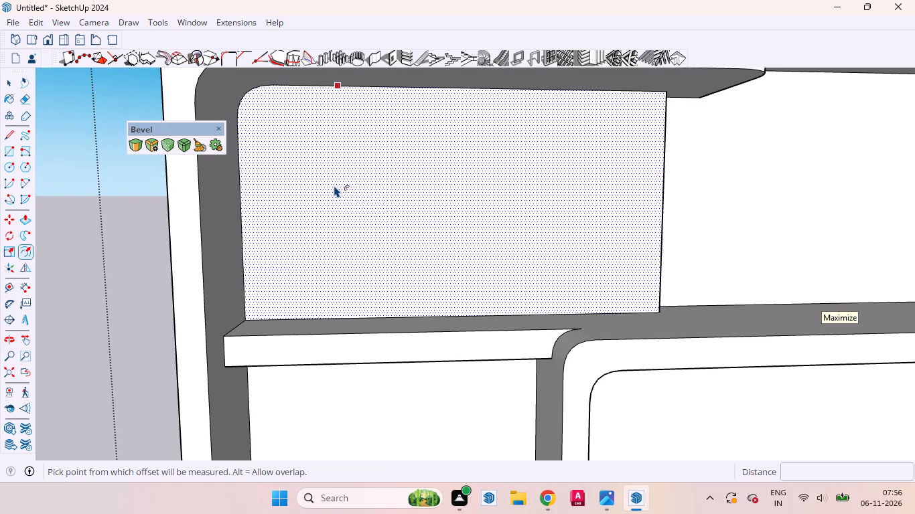
key(space)
key(t)
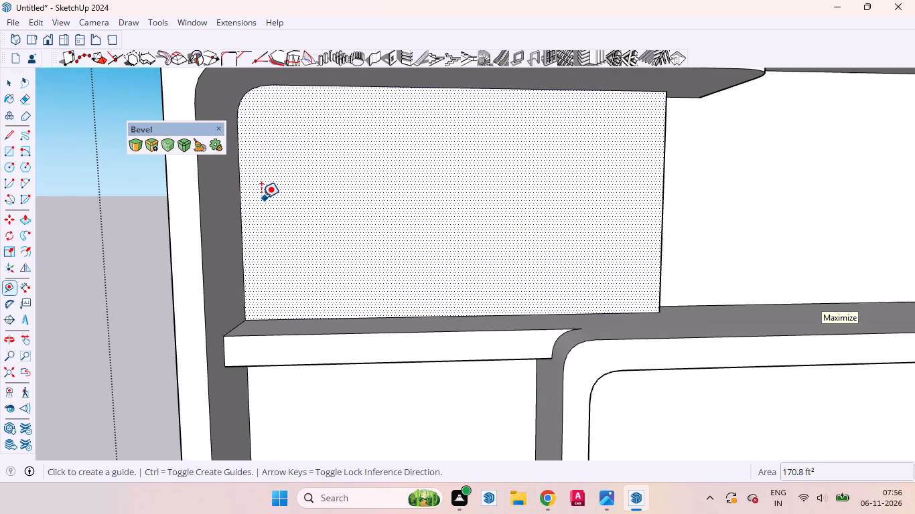
click(242, 195)
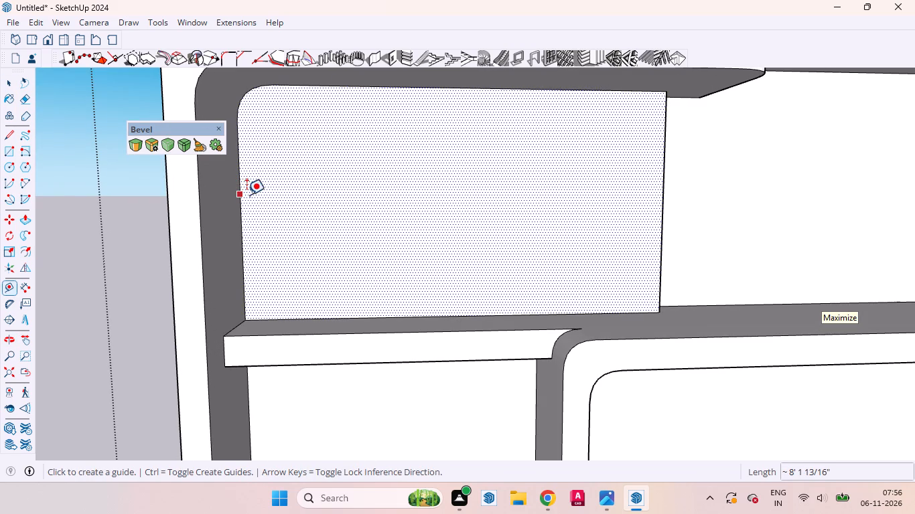
click(262, 195)
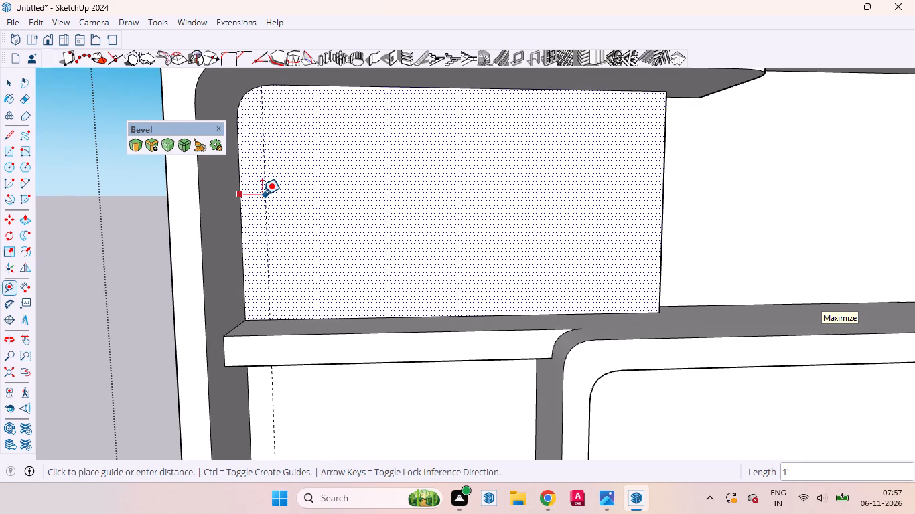
click(281, 86)
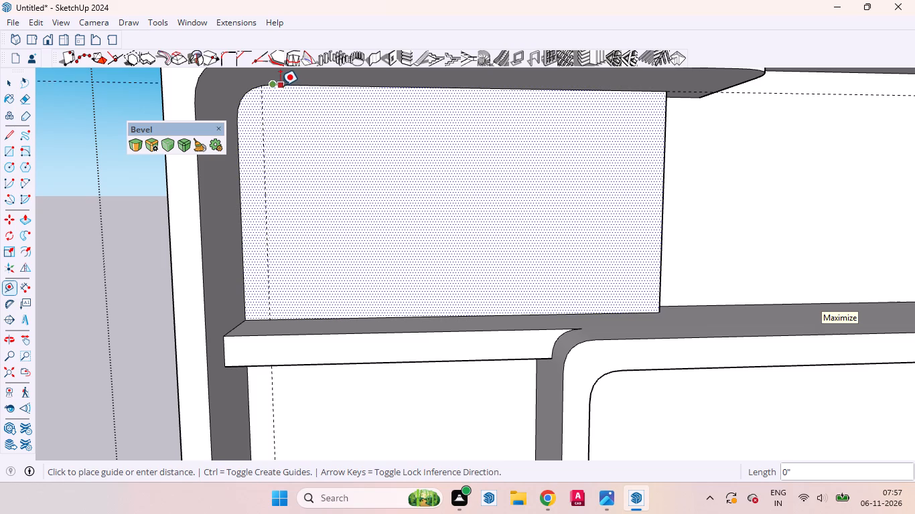
click(275, 106)
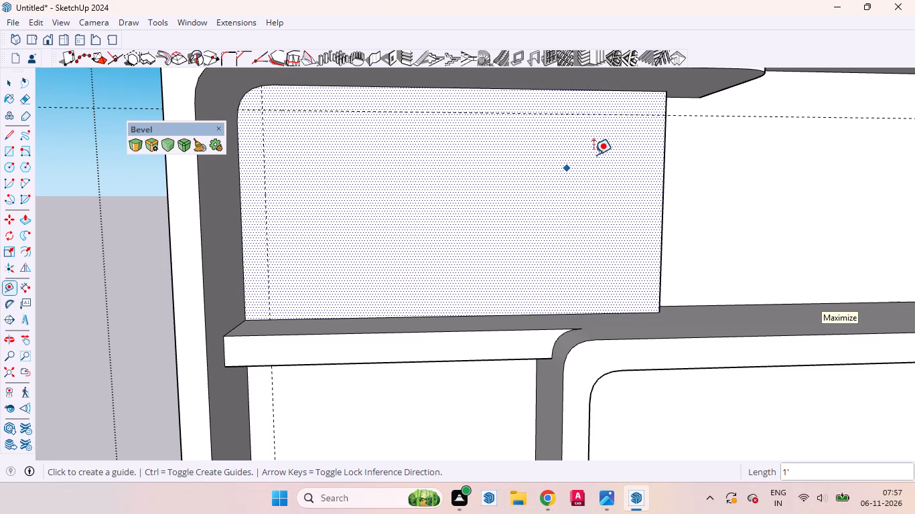
click(661, 160)
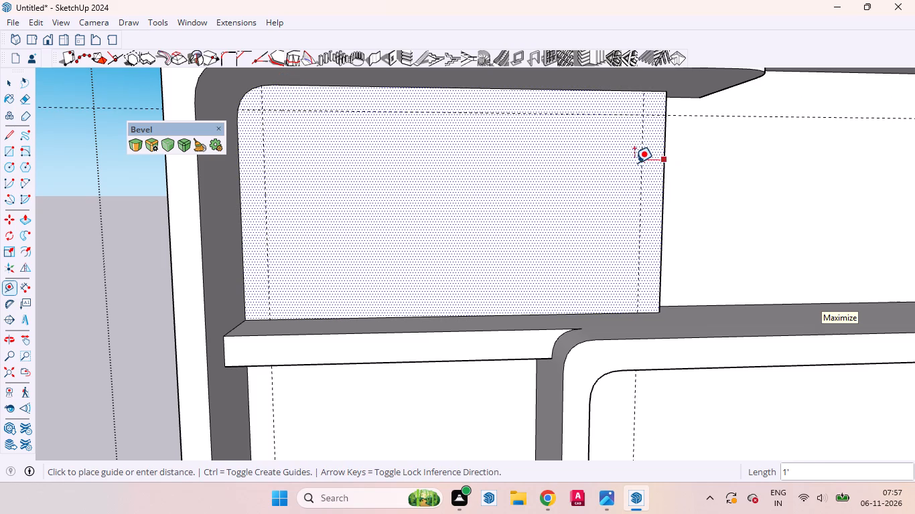
click(636, 163)
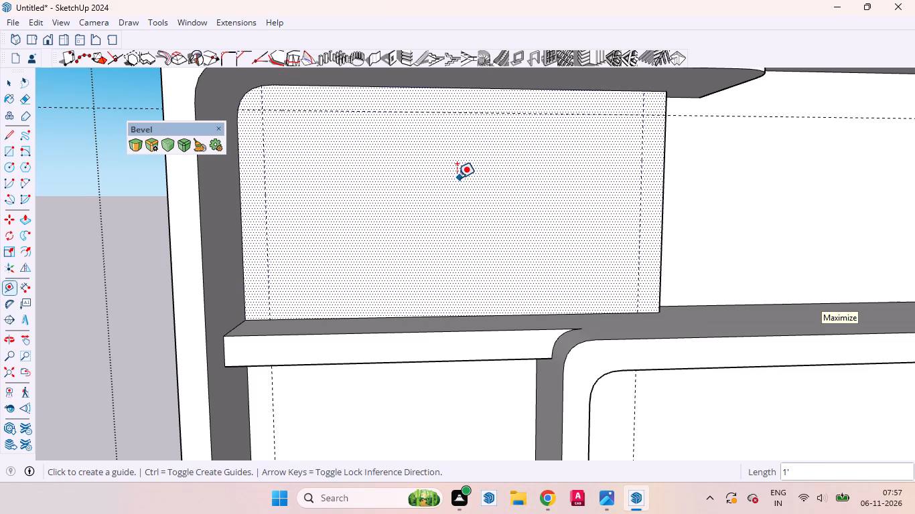
Draw a rectangle about 15' 10" by 8' 7" from the upper-left guide intersection to where the right guide meets the wall's bottom edge.
key(space)
key(r)
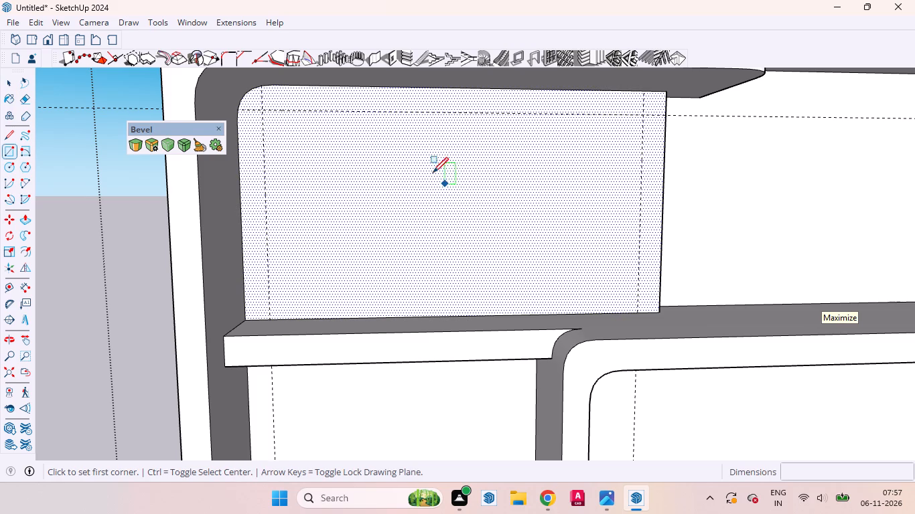
click(265, 110)
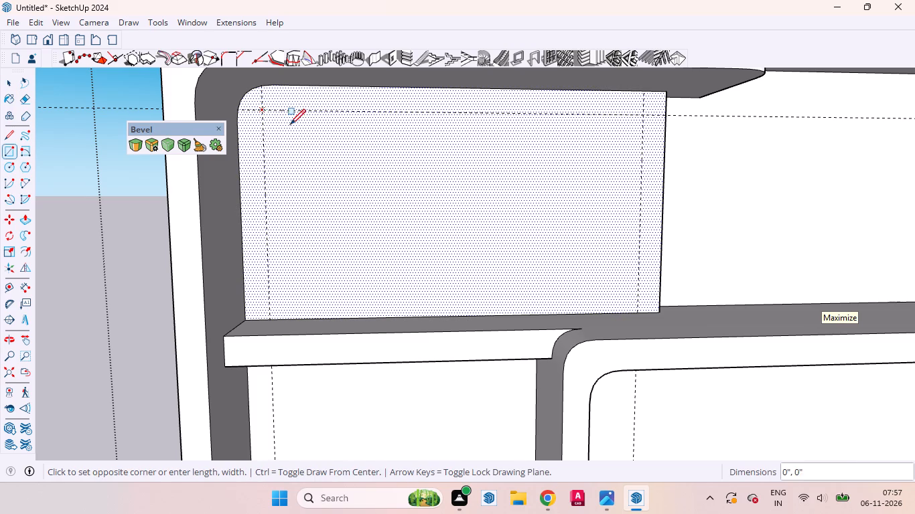
click(638, 312)
key(space)
Push the new rectangular face back into the house to form a deep recess, and close the house group.
click(478, 242)
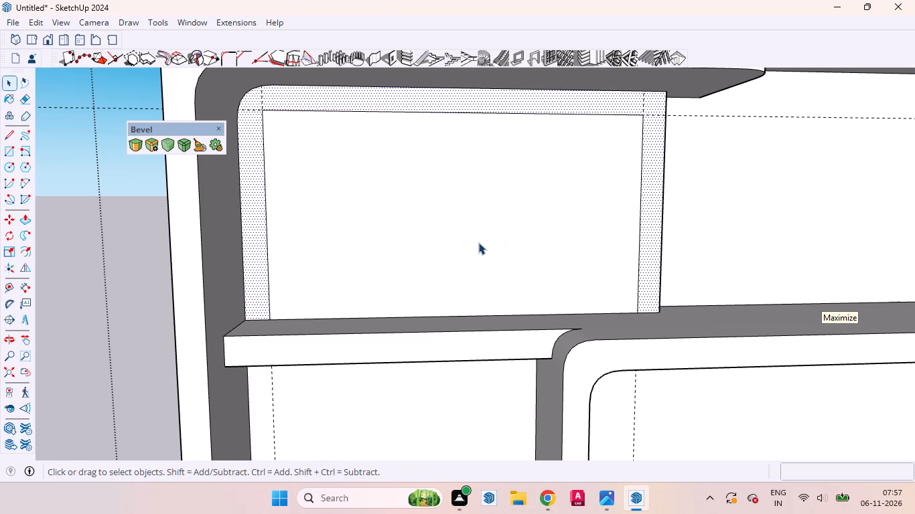
key(p)
drag(478, 242, 467, 235)
middle_drag(487, 258, 425, 251)
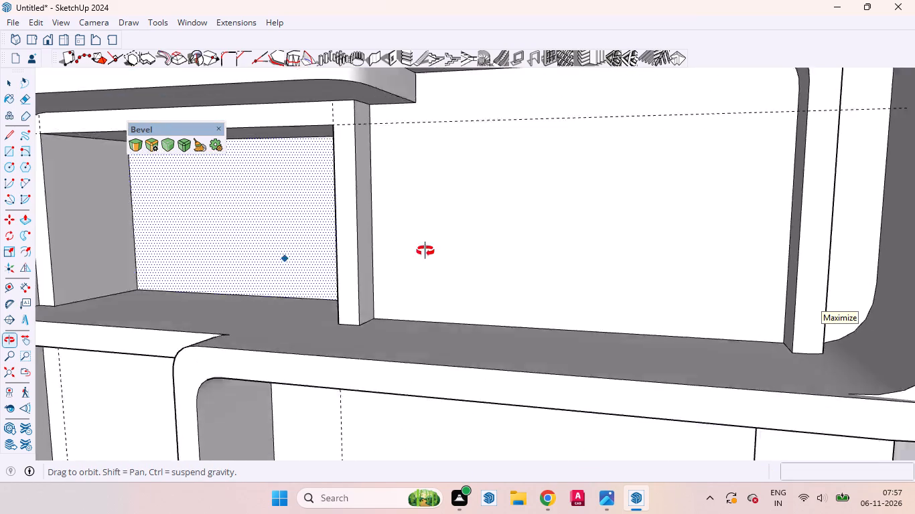
middle_drag(425, 251, 563, 290)
scroll(492, 240, down, 5)
scroll(599, 282, up, 5)
double_click(601, 282)
double_click(577, 283)
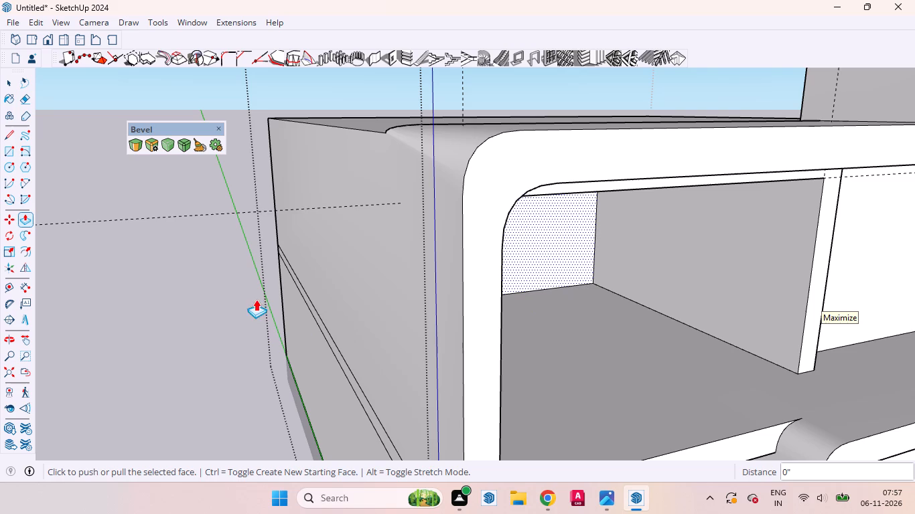
key(space)
click(212, 272)
Examine the new upper-floor recess from the house's side and from the front.
scroll(490, 201, down, 5)
scroll(490, 201, up, 1)
scroll(490, 201, down, 1)
scroll(549, 215, up, 1)
middle_drag(549, 216, 530, 221)
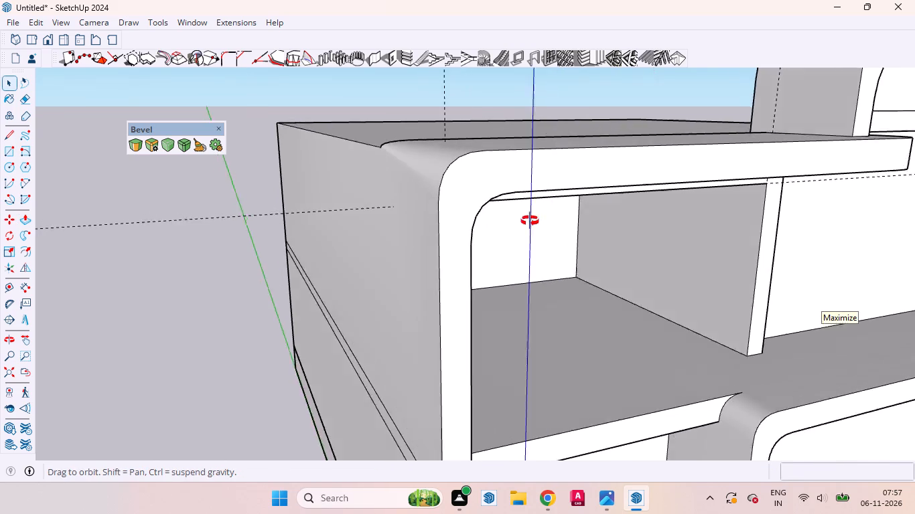
middle_drag(530, 221, 458, 168)
scroll(531, 263, down, 10)
scroll(506, 203, up, 5)
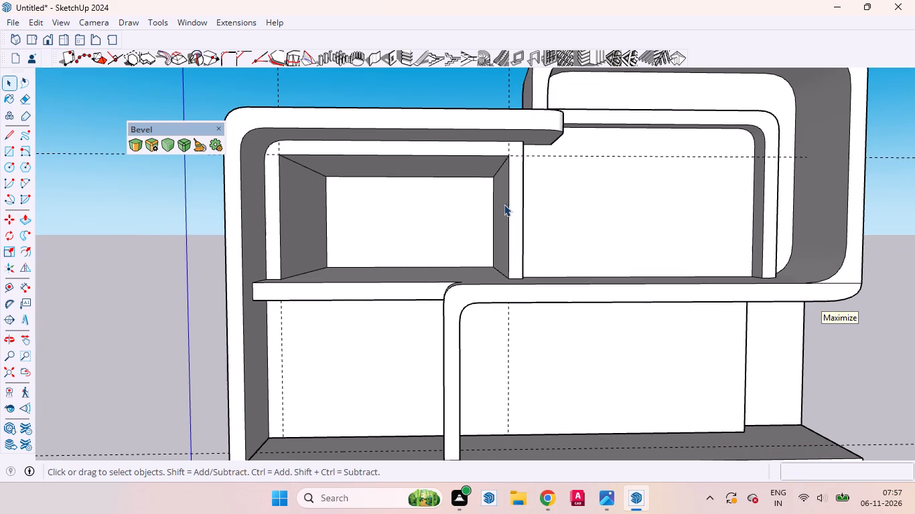
scroll(299, 169, up, 4)
scroll(397, 173, down, 3)
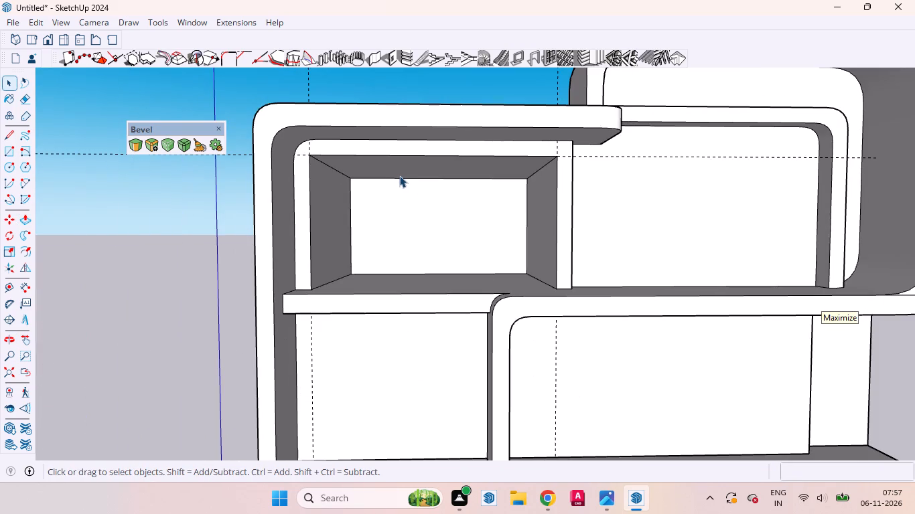
Reopen the house group and push the recess's left side face outward 5 1/8" to widen the opening.
scroll(319, 153, up, 3)
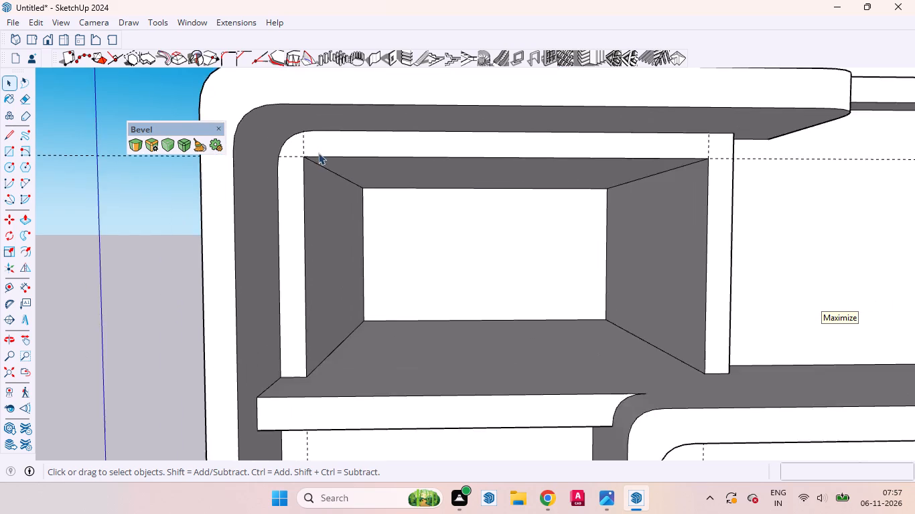
scroll(318, 153, up, 8)
middle_drag(320, 223, 278, 222)
click(285, 240)
scroll(303, 205, down, 5)
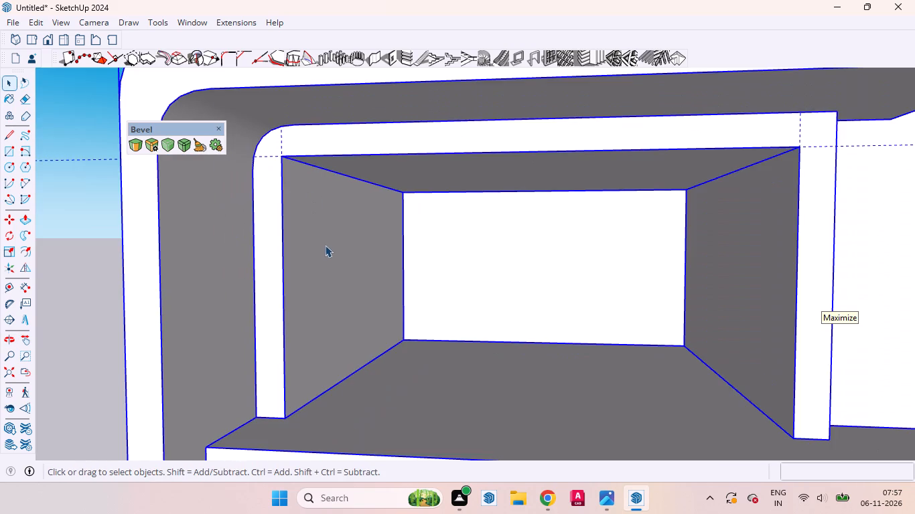
double_click(325, 246)
click(323, 260)
key(p)
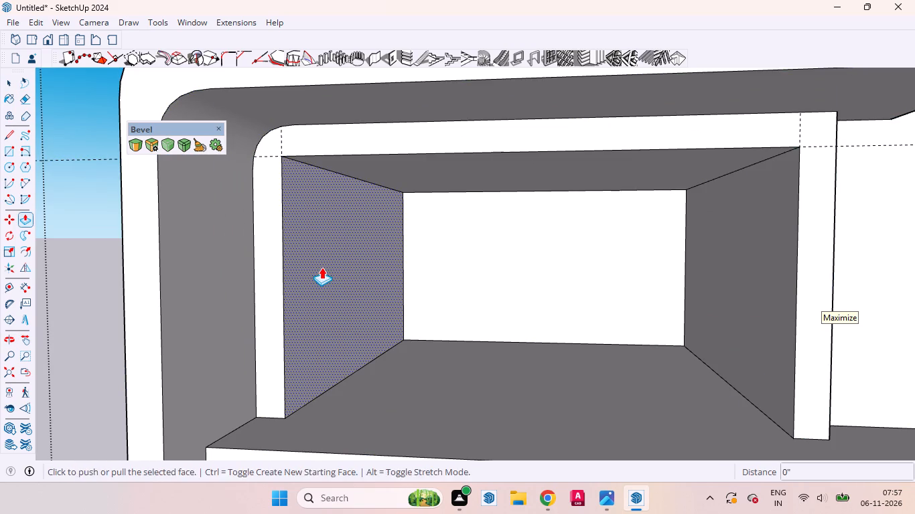
drag(322, 267, 311, 267)
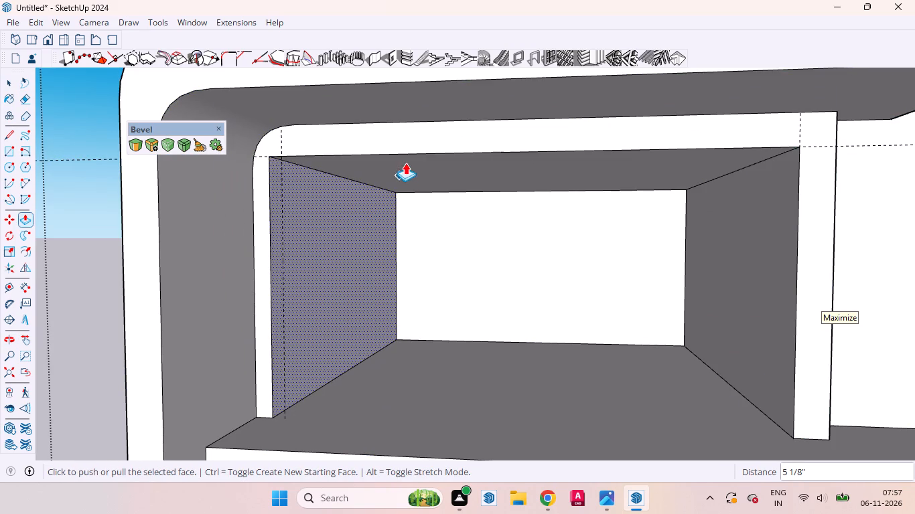
Push the ceiling face of the upper-floor recess upward by the same 5 1/8" distance.
scroll(406, 161, up, 5)
middle_drag(427, 192, 437, 145)
key(space)
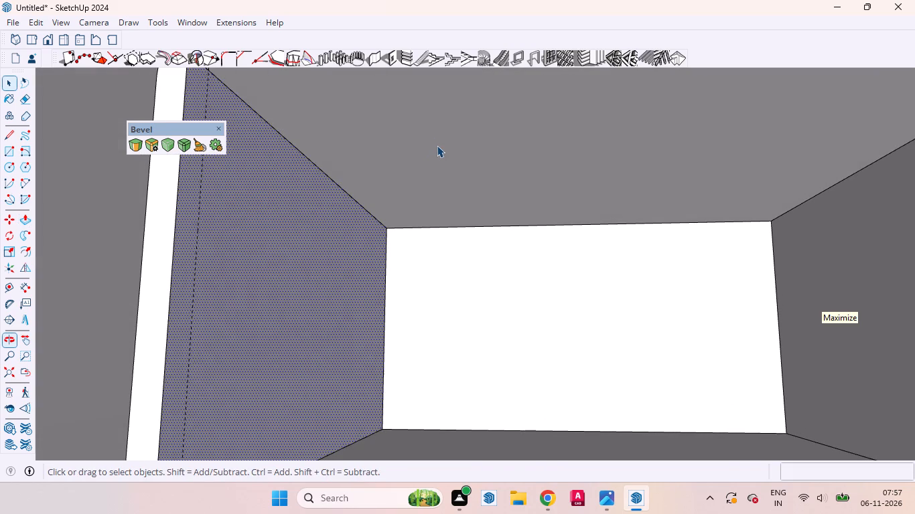
click(438, 145)
key(p)
click(439, 145)
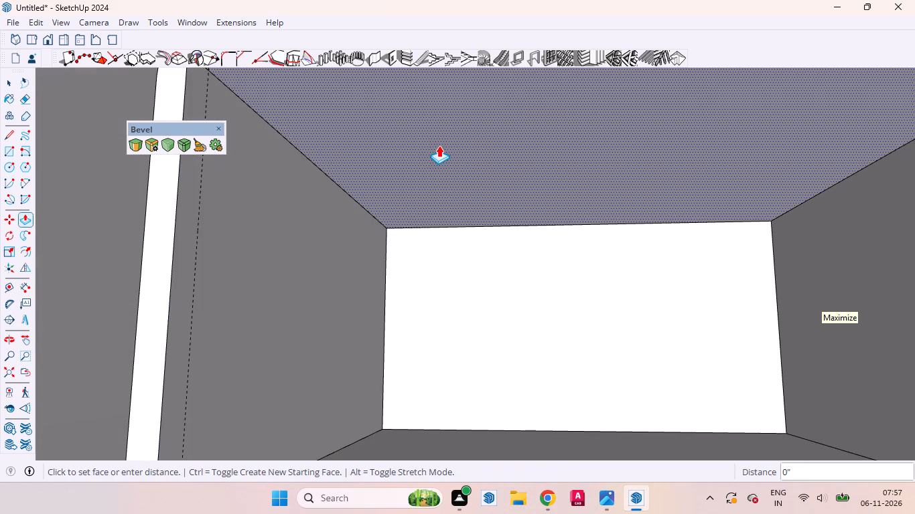
click(439, 145)
Push the recess's right side face outward by the same 5 1/8" distance.
scroll(440, 218, down, 10)
middle_drag(551, 240, 647, 273)
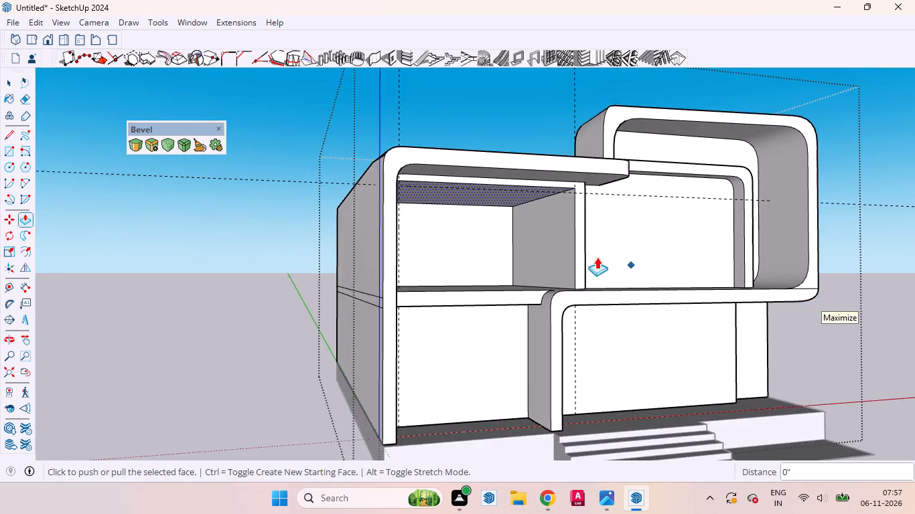
scroll(596, 257, up, 10)
key(space)
click(529, 256)
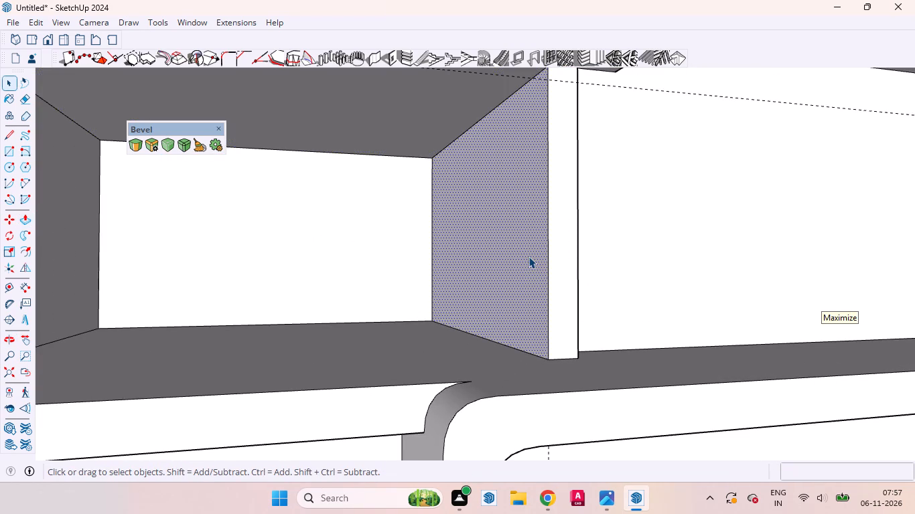
key(p)
double_click(529, 256)
key(space)
Examine the enlarged recess's corners and its surrounding frame against the whole facade, and close the house group.
scroll(436, 343, down, 7)
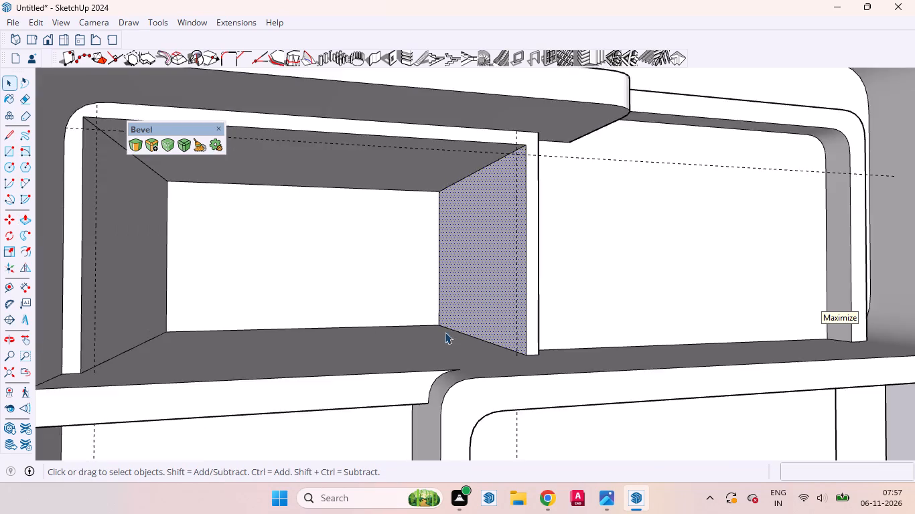
scroll(445, 332, down, 3)
middle_drag(496, 300, 423, 292)
scroll(266, 232, up, 6)
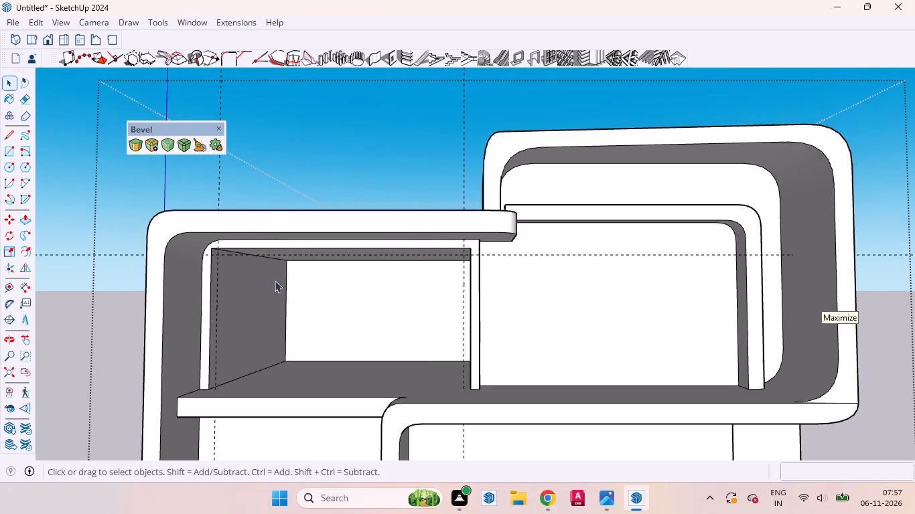
scroll(394, 318, down, 7)
scroll(297, 266, up, 2)
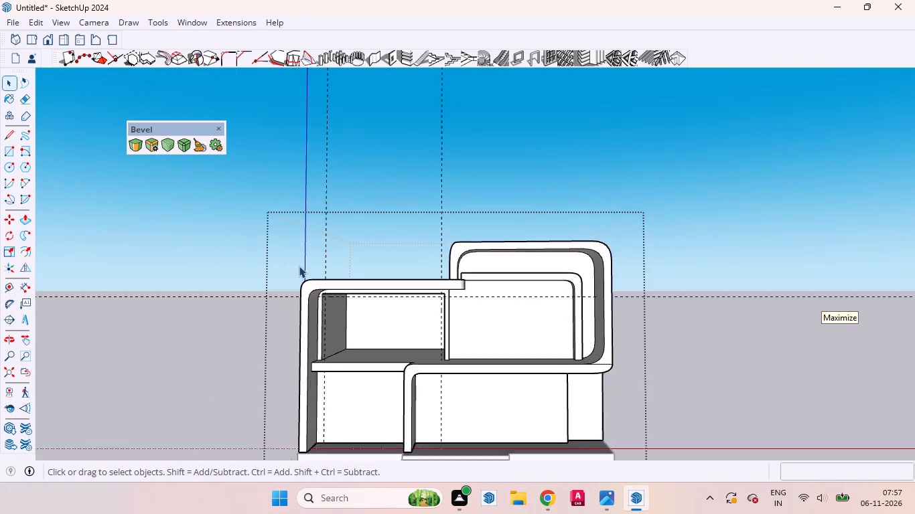
scroll(299, 266, up, 7)
scroll(320, 284, down, 6)
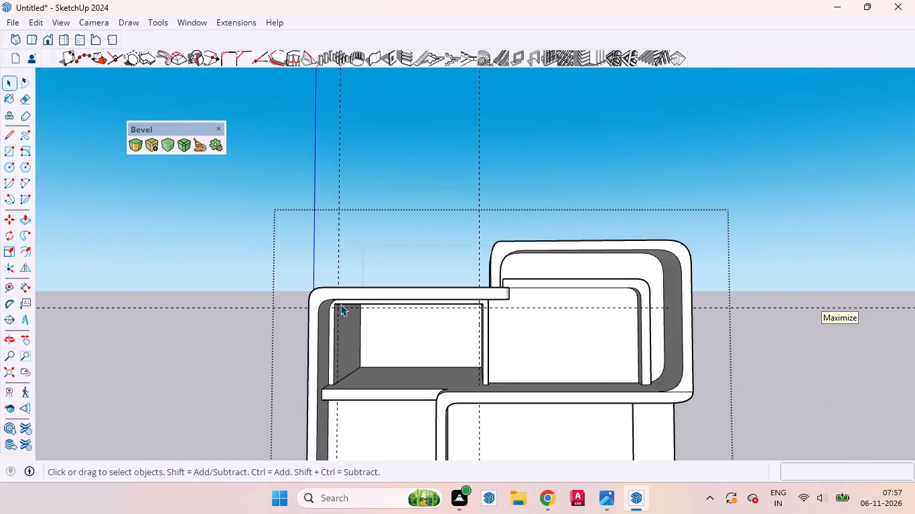
scroll(340, 304, down, 1)
scroll(335, 309, up, 13)
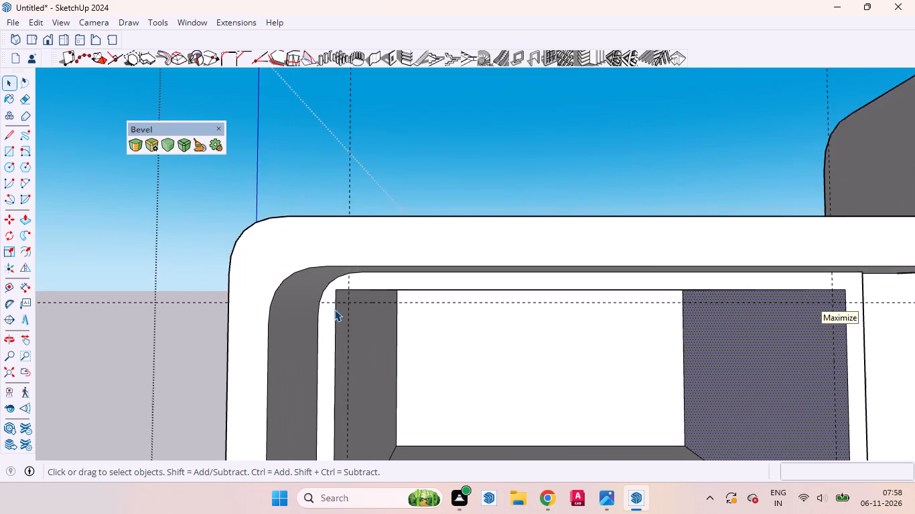
scroll(334, 309, up, 13)
middle_drag(336, 281, 389, 306)
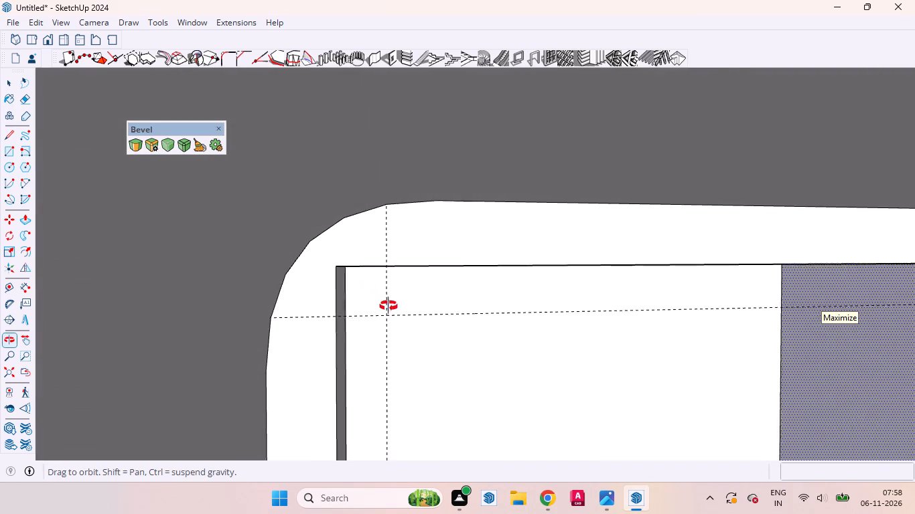
middle_drag(389, 306, 389, 309)
scroll(311, 290, down, 19)
scroll(292, 223, down, 7)
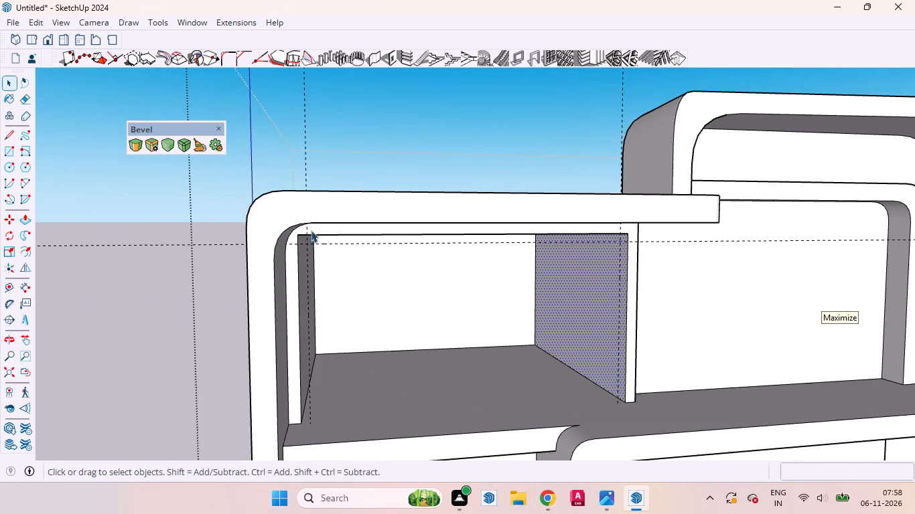
middle_drag(493, 329, 463, 314)
scroll(498, 324, down, 9)
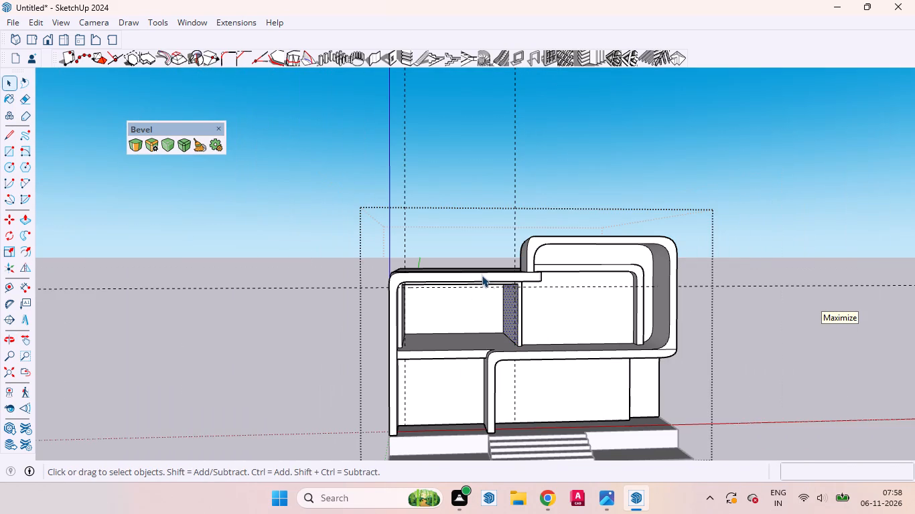
click(436, 201)
scroll(474, 282, up, 2)
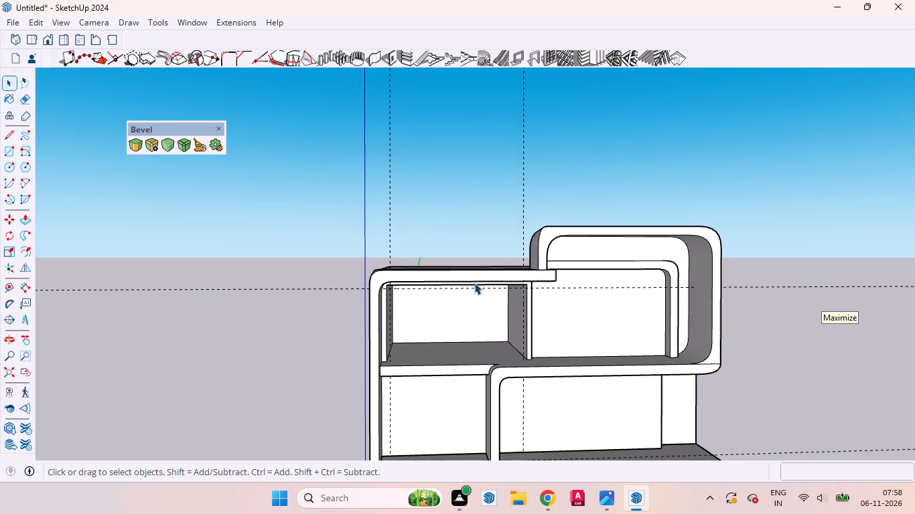
scroll(474, 282, up, 1)
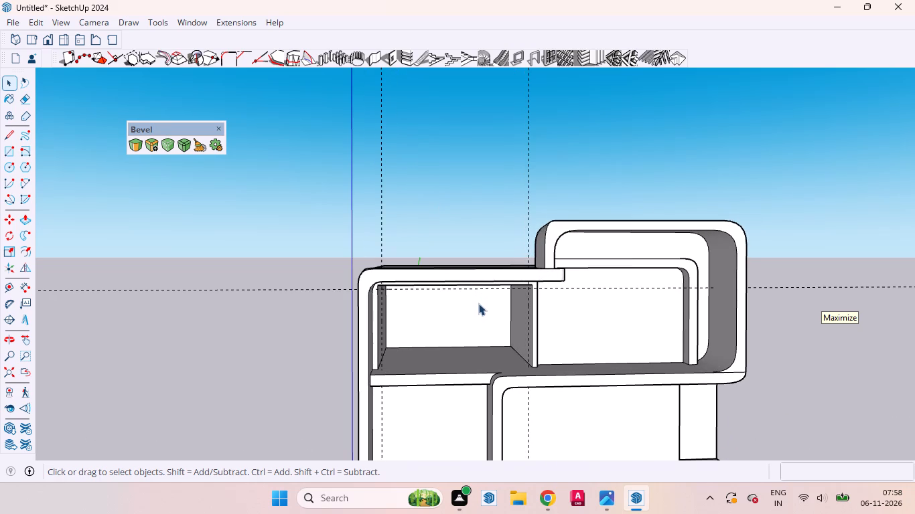
scroll(492, 302, up, 3)
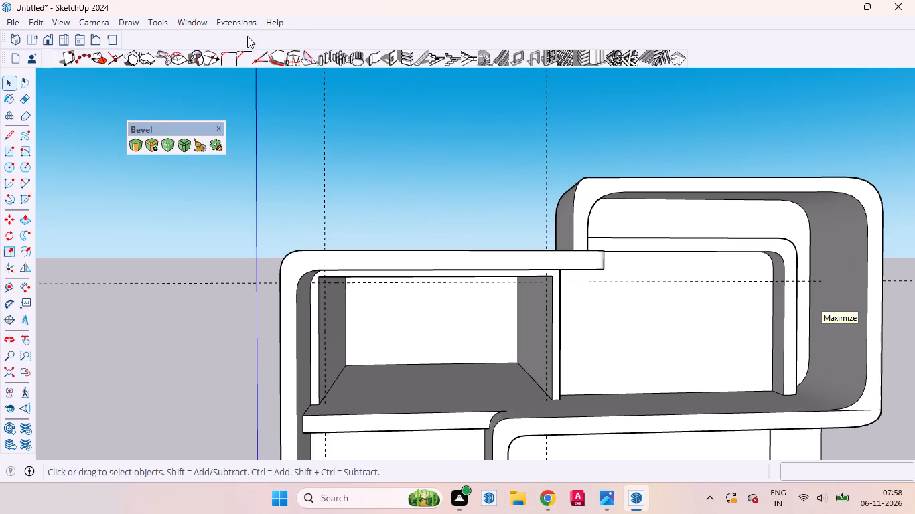
Open 3D Warehouse and search the models for "sliding window".
click(195, 28)
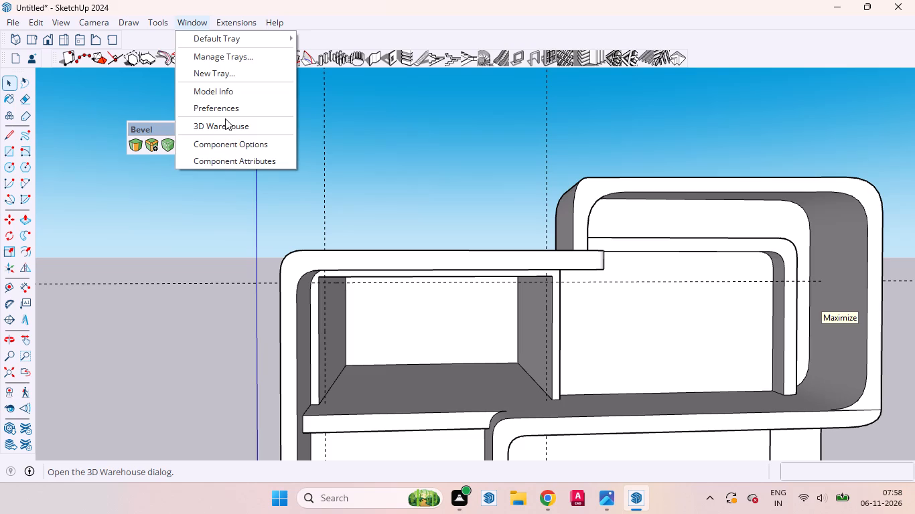
click(227, 121)
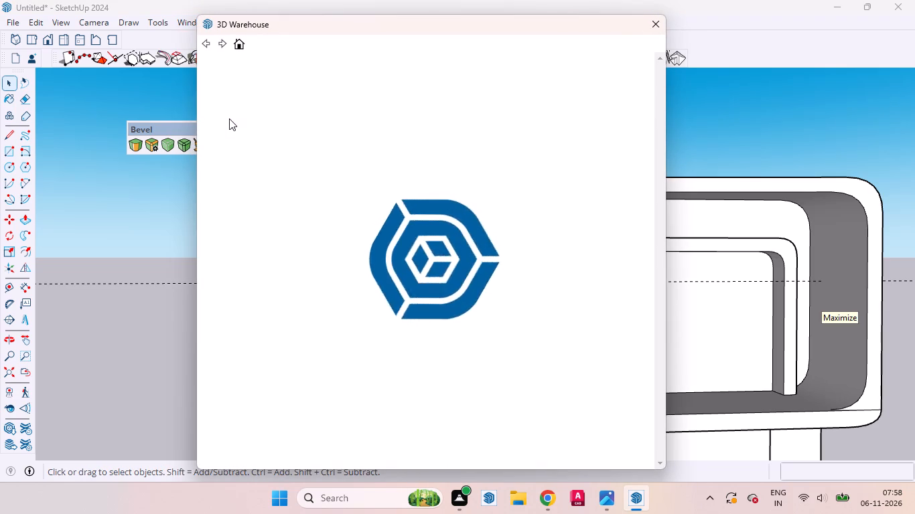
scroll(228, 118, up, 1)
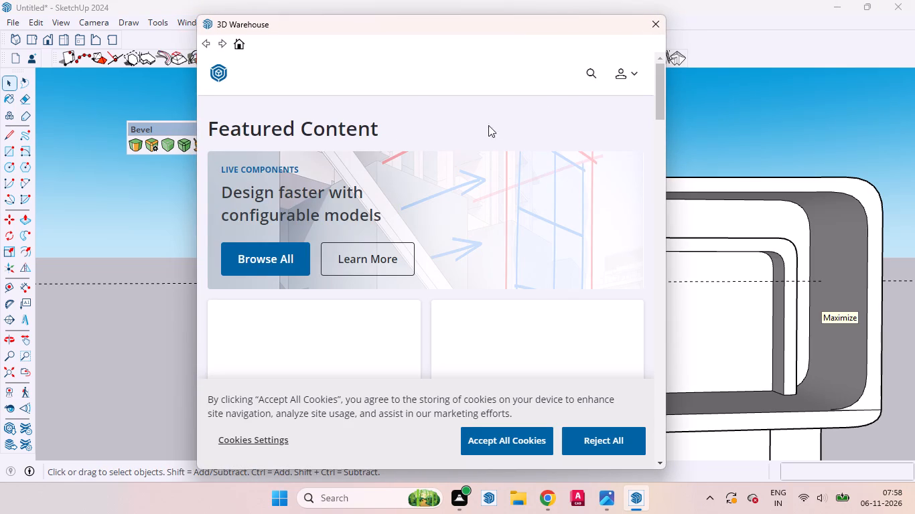
click(592, 80)
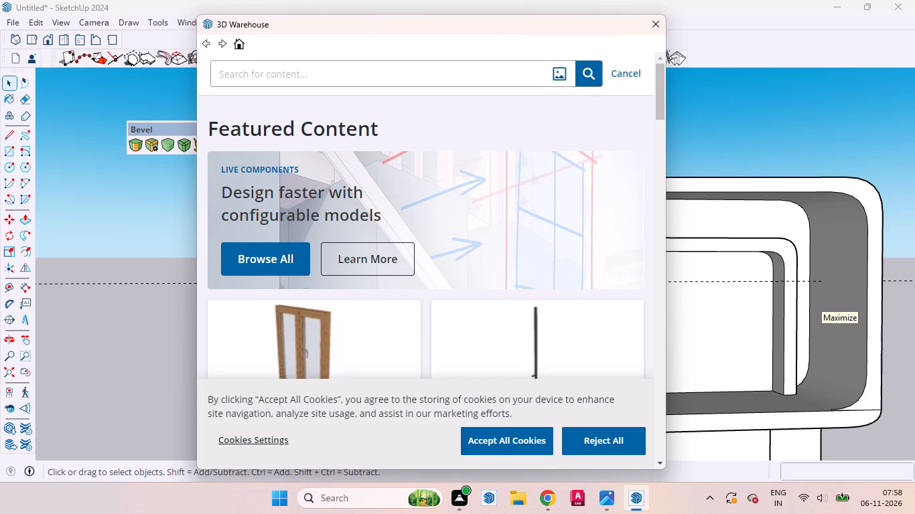
click(363, 72)
text(slidin)
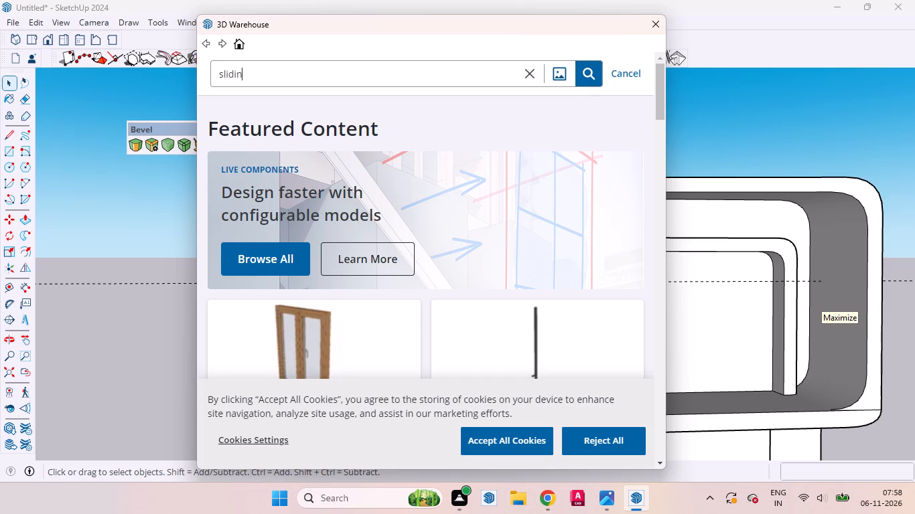
text(g)
key(space)
text(win)
text(dow)
key(Return)
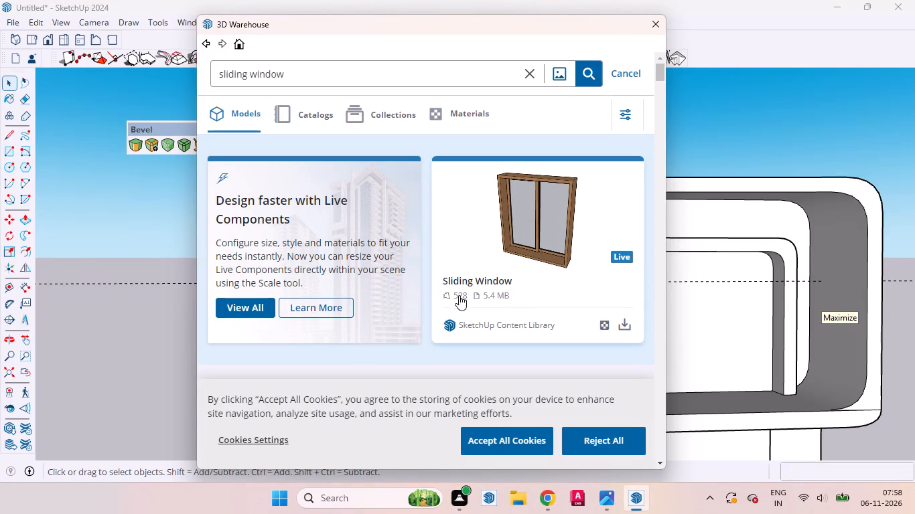
Browse the sliding window results and compare the models for a simple two-pane window suited to the upper-floor recess.
scroll(445, 311, down, 3)
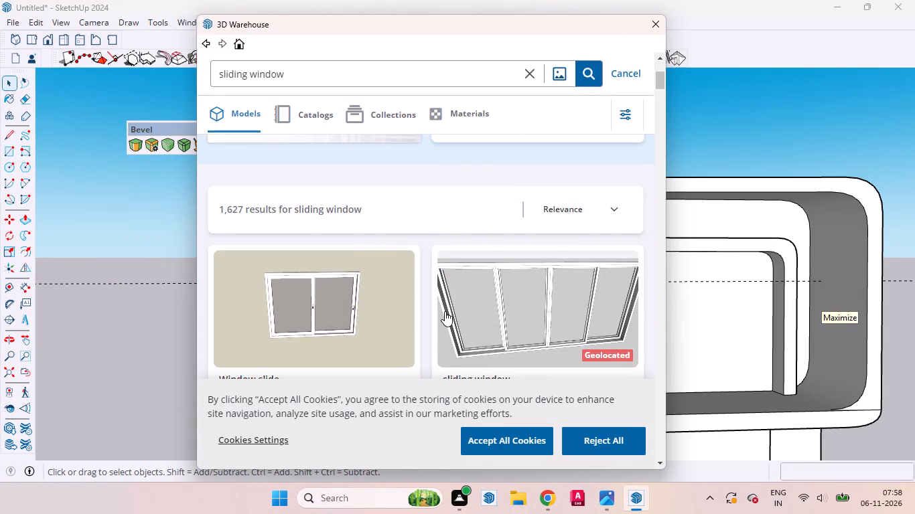
scroll(445, 311, down, 5)
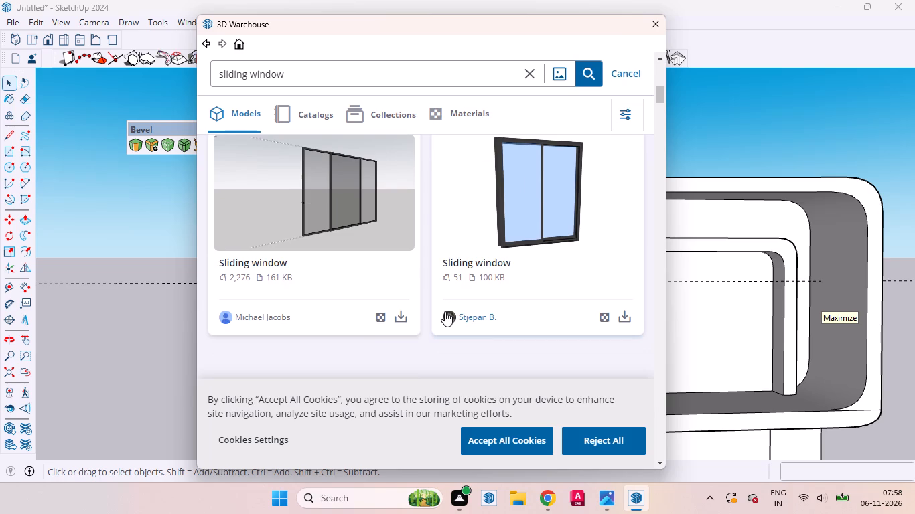
scroll(445, 311, down, 1)
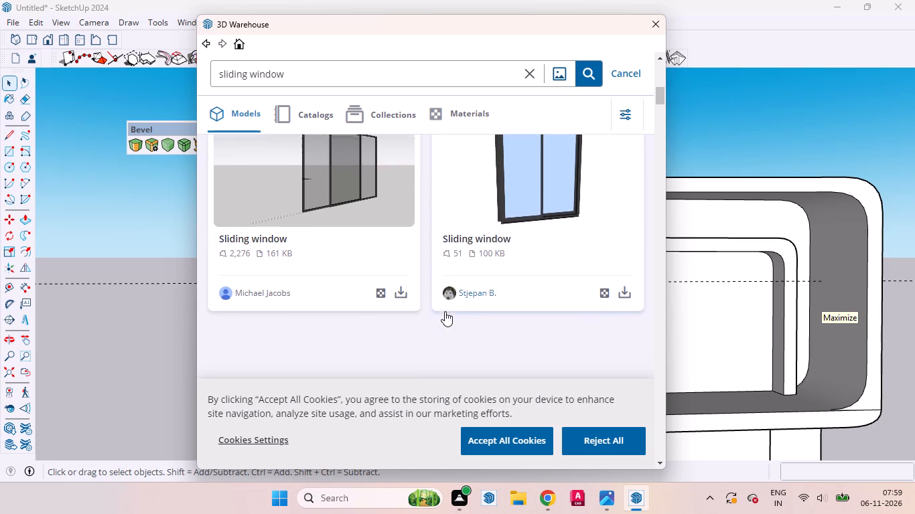
scroll(445, 311, down, 6)
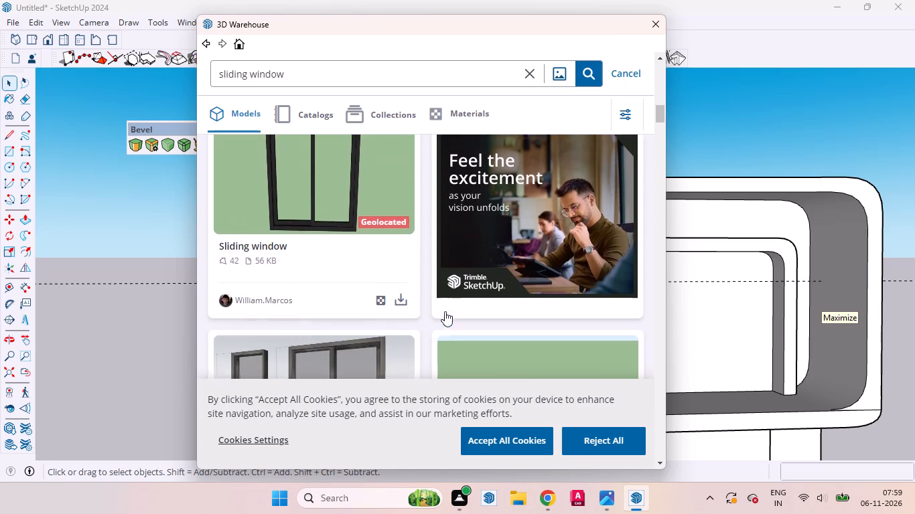
scroll(445, 311, down, 1)
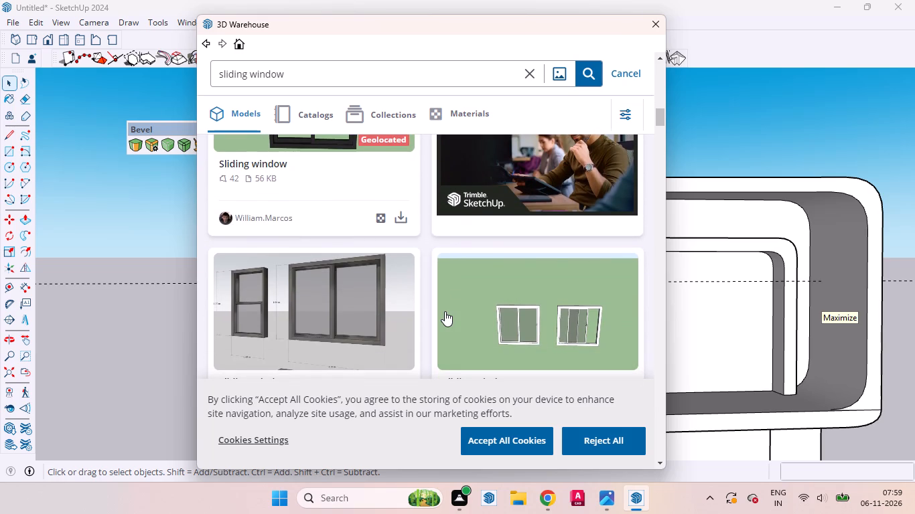
scroll(445, 311, down, 6)
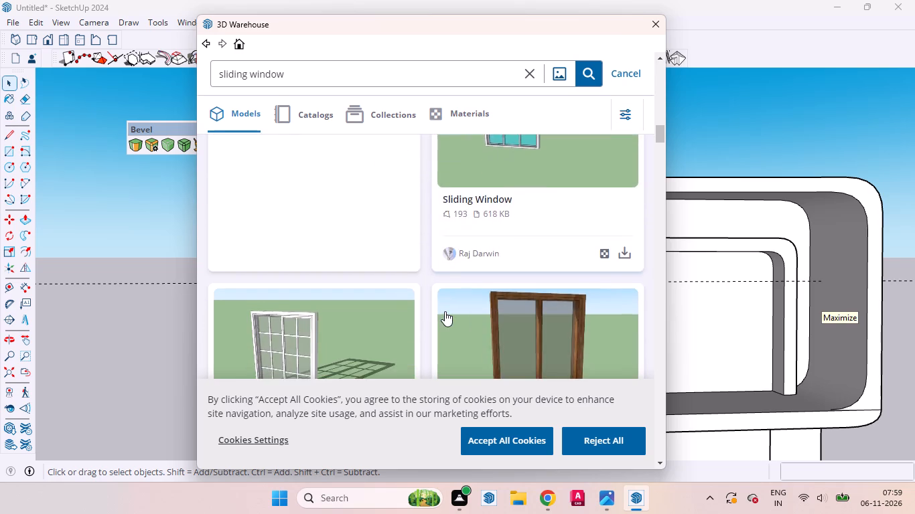
scroll(445, 311, down, 9)
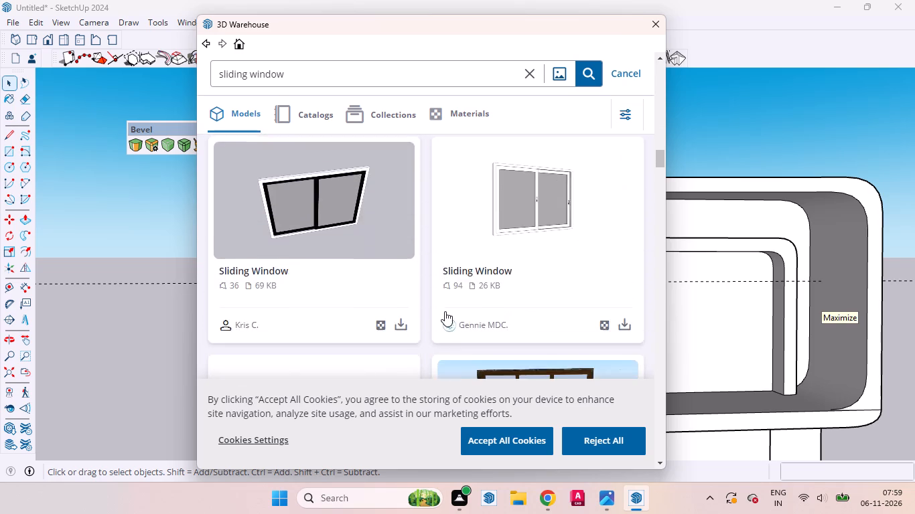
scroll(445, 311, down, 5)
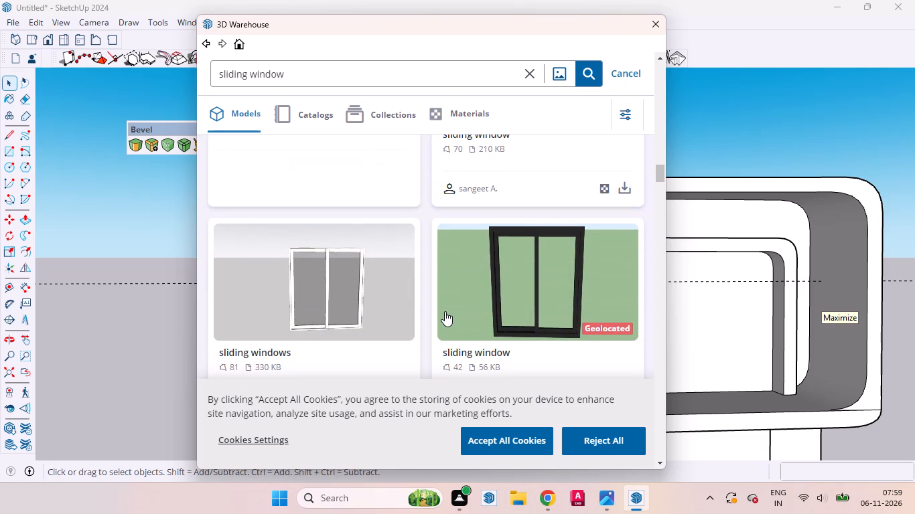
scroll(445, 311, down, 1)
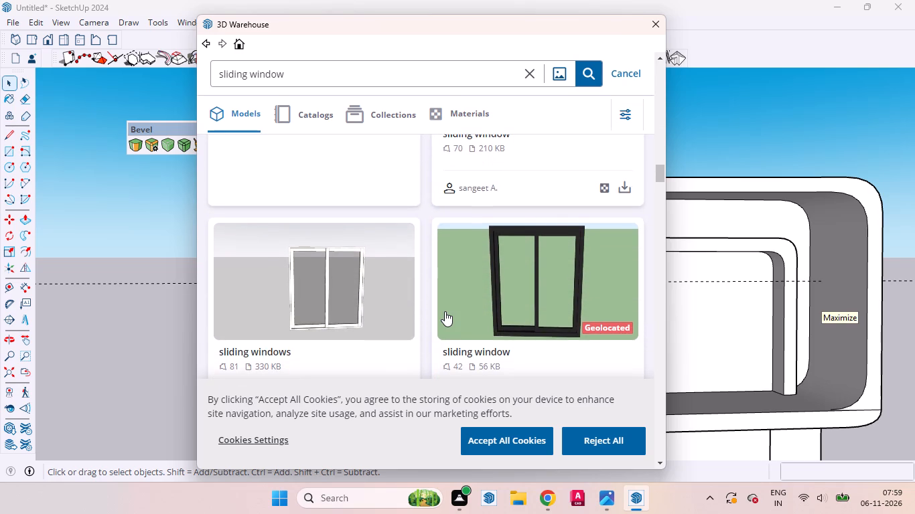
scroll(445, 311, down, 8)
scroll(445, 311, up, 1)
scroll(445, 311, down, 1)
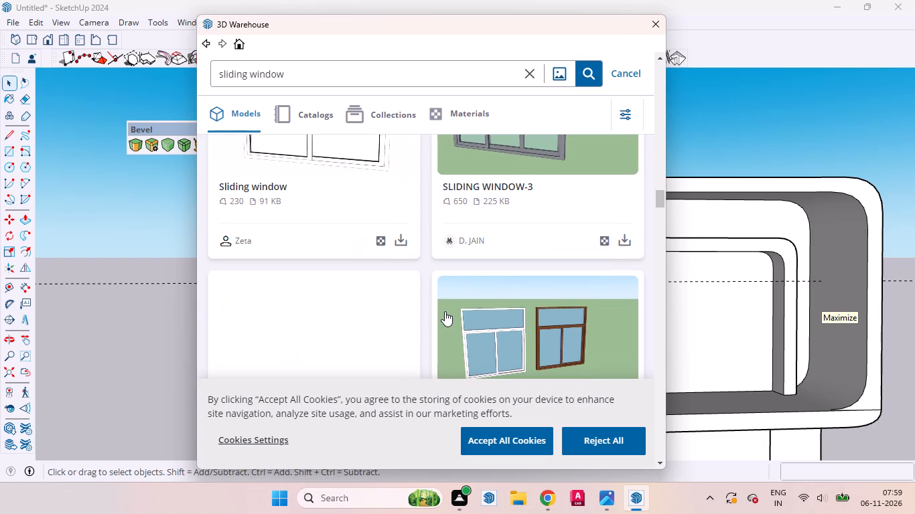
scroll(445, 311, down, 1)
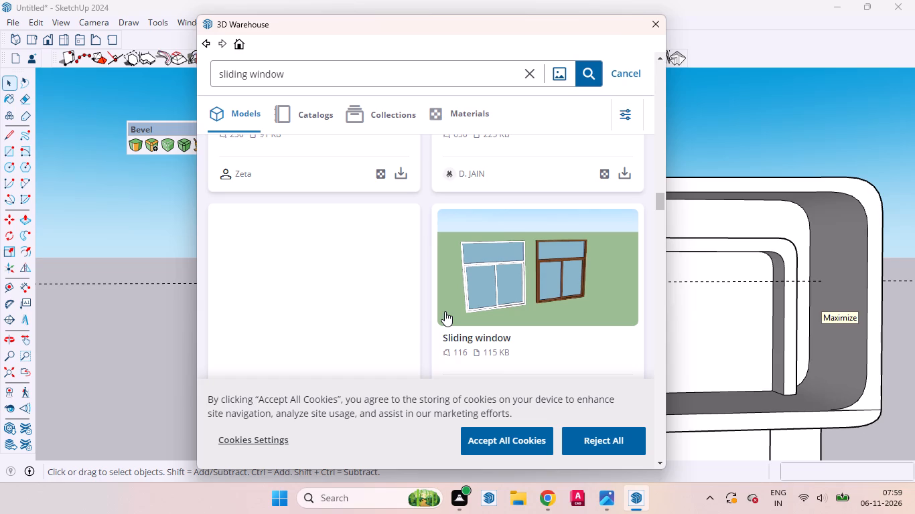
scroll(445, 311, down, 6)
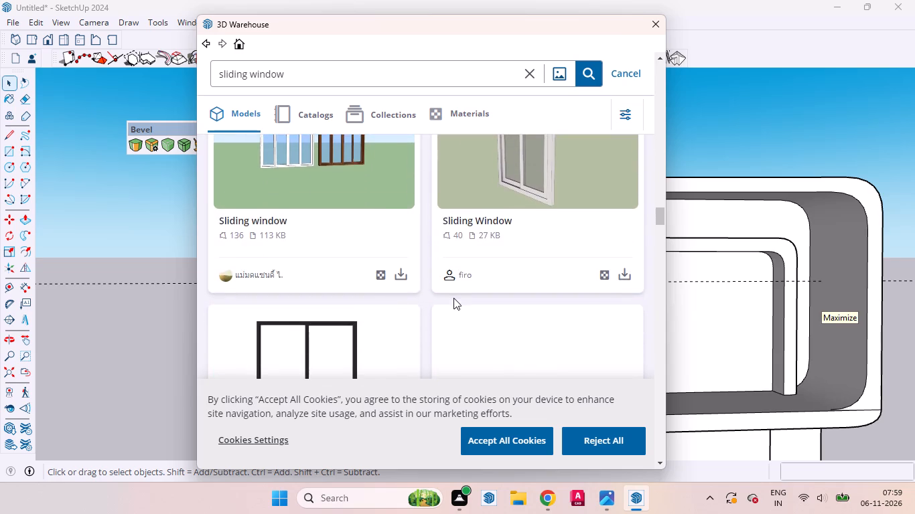
scroll(453, 298, down, 2)
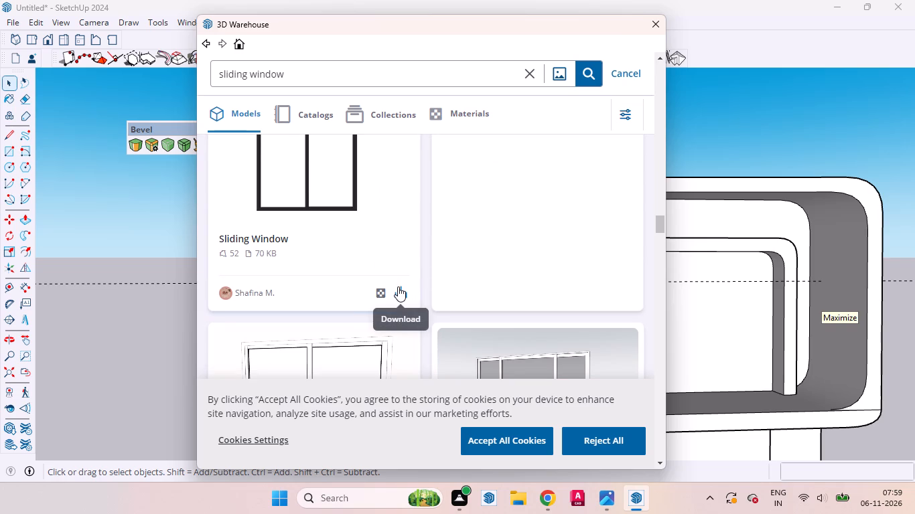
scroll(419, 237, down, 6)
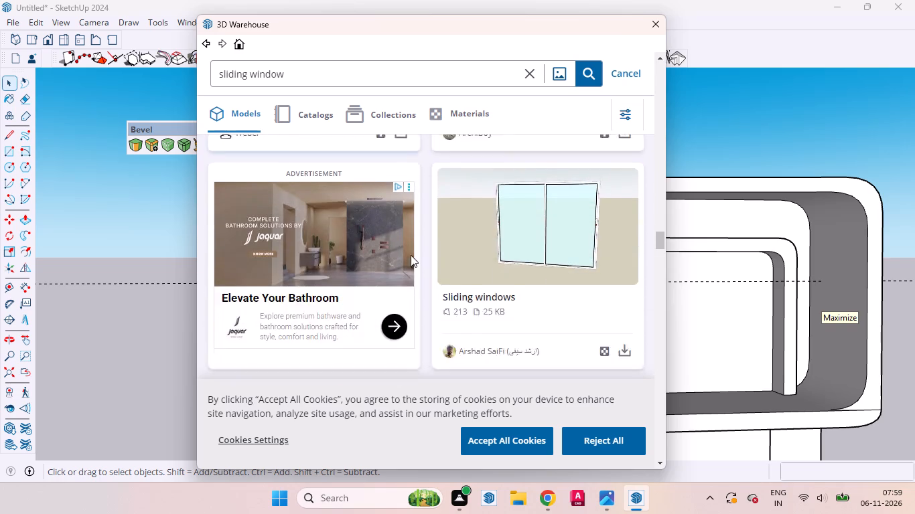
scroll(411, 255, down, 10)
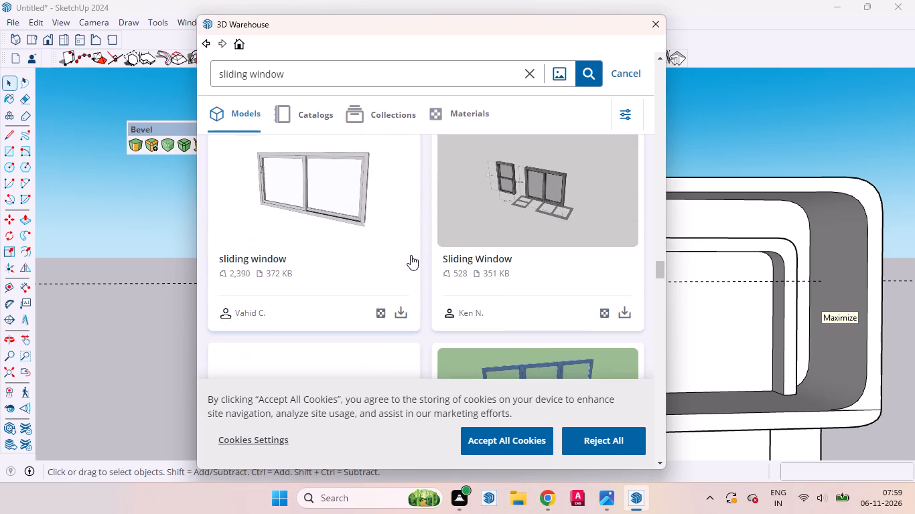
scroll(411, 255, down, 8)
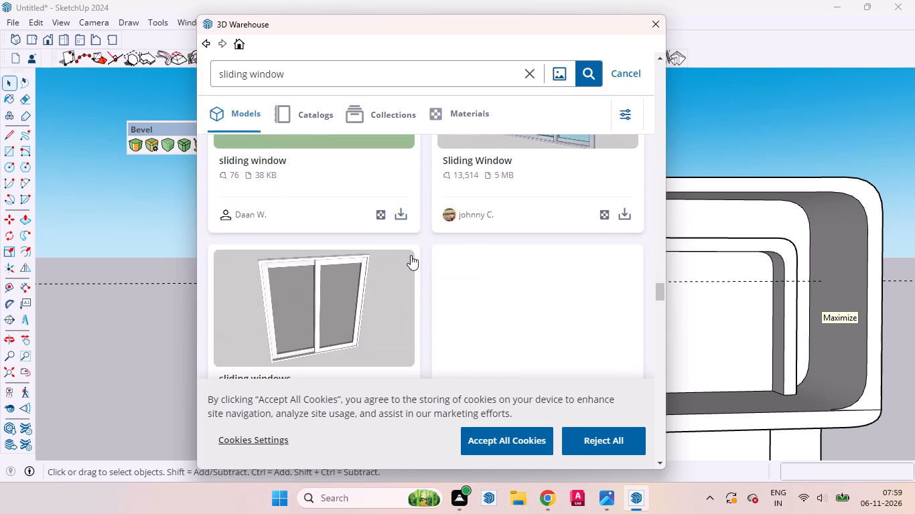
scroll(411, 255, down, 5)
scroll(409, 260, up, 6)
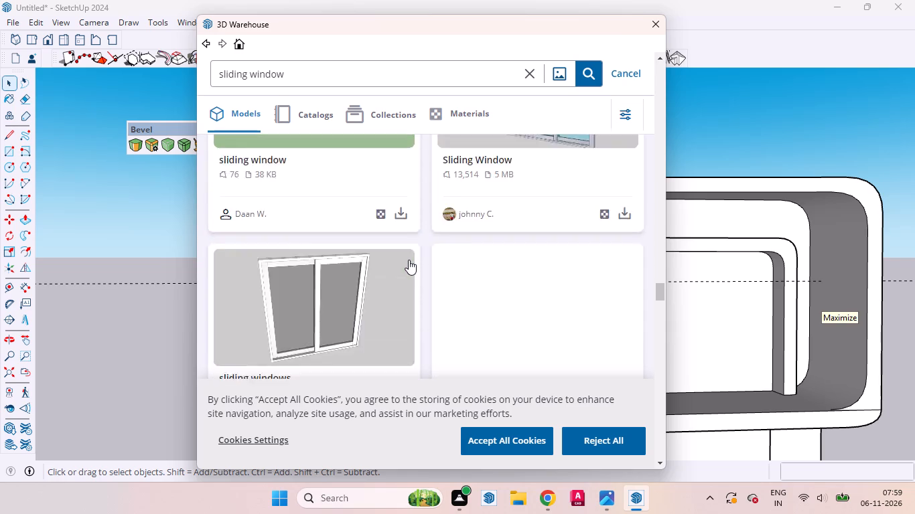
scroll(409, 260, up, 2)
scroll(409, 260, down, 1)
scroll(409, 260, up, 16)
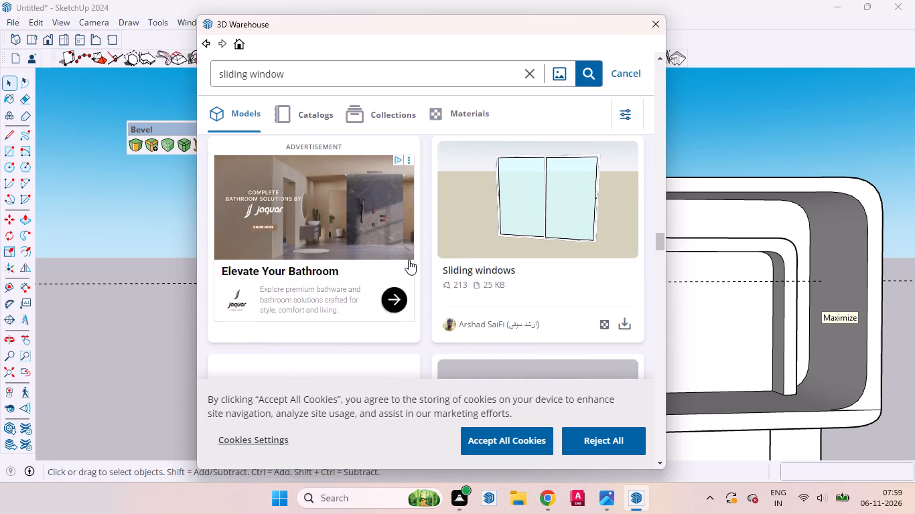
scroll(409, 260, up, 6)
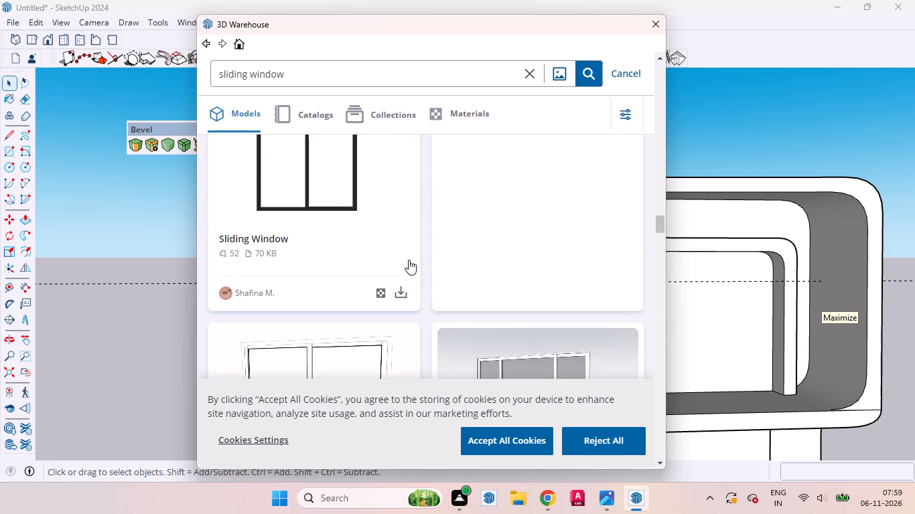
scroll(409, 260, up, 1)
scroll(409, 260, down, 2)
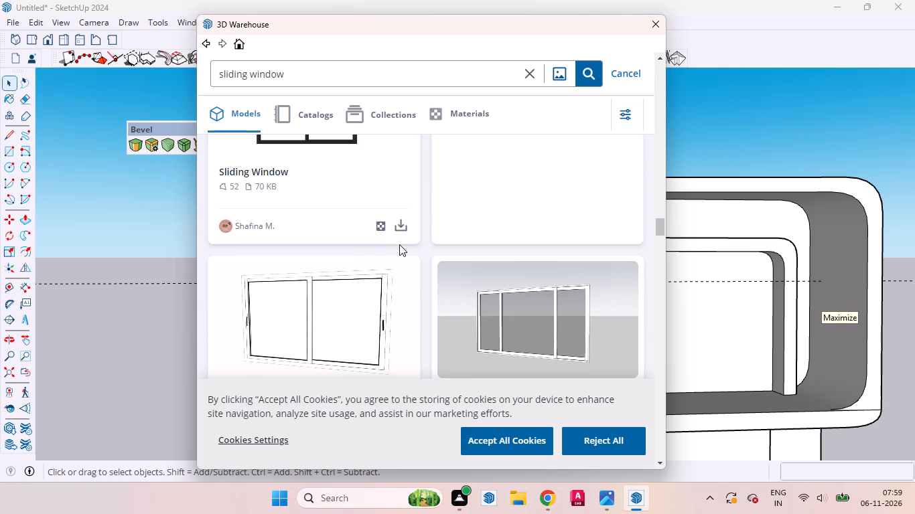
Download the black-framed two-pane Sliding Window model (70 KB) into the model and place it inside the upper-floor left recess.
click(398, 230)
click(365, 257)
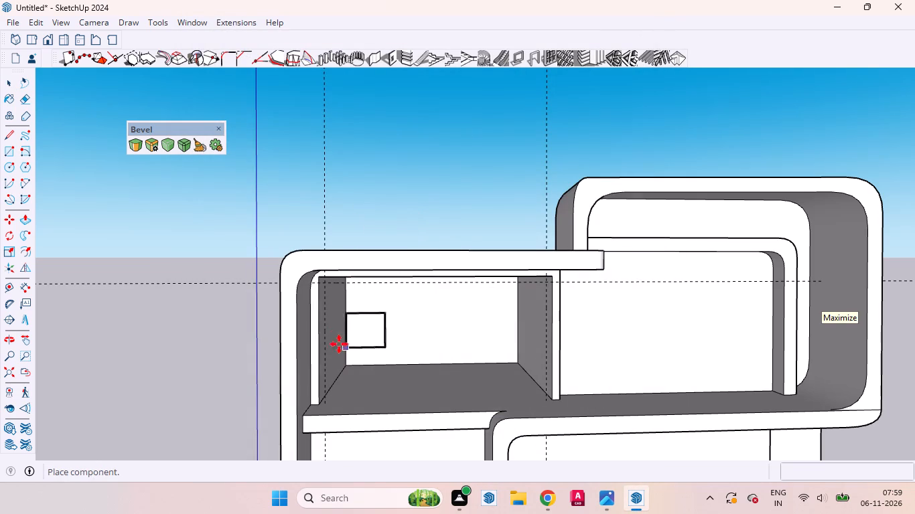
scroll(323, 330, up, 5)
click(323, 326)
Move the window by its upper-left corner about 5 9/16" forward along the recess's upper-left corner edge toward the opening.
scroll(320, 279, up, 5)
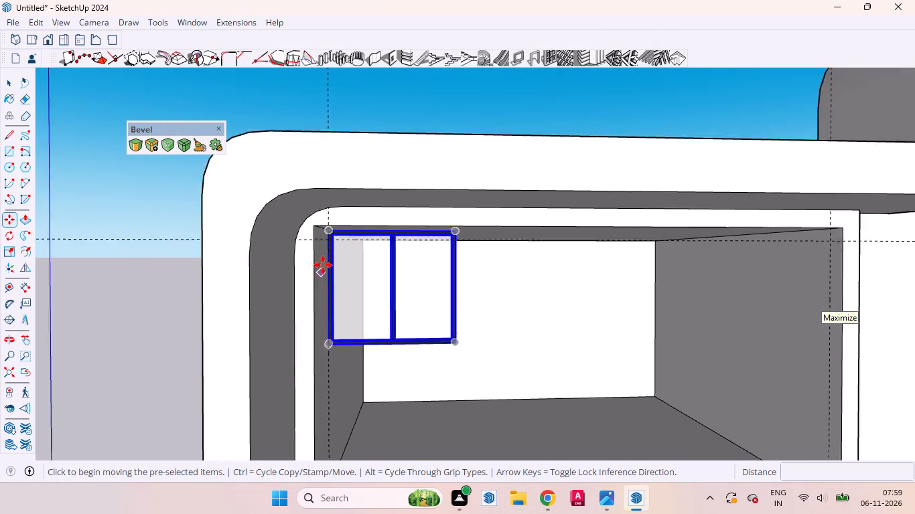
scroll(325, 238, up, 13)
scroll(329, 211, down, 1)
scroll(330, 209, up, 2)
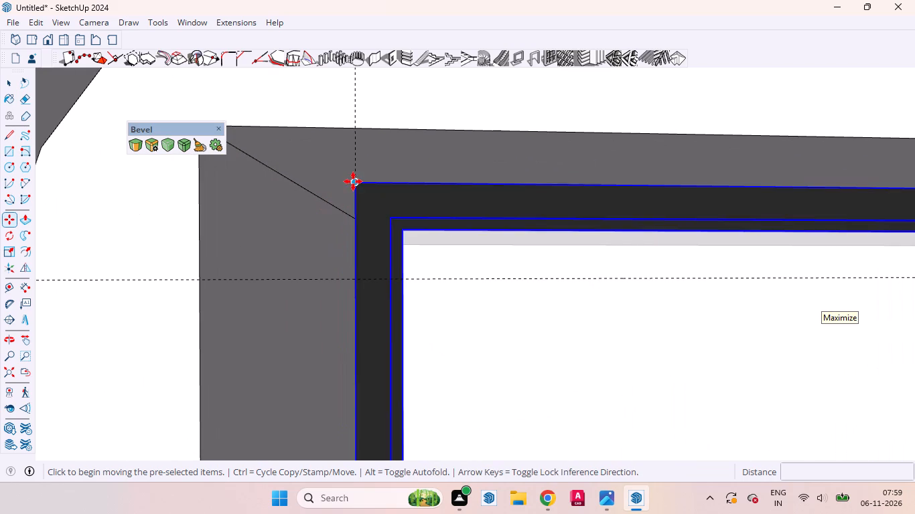
click(353, 181)
scroll(360, 211, down, 5)
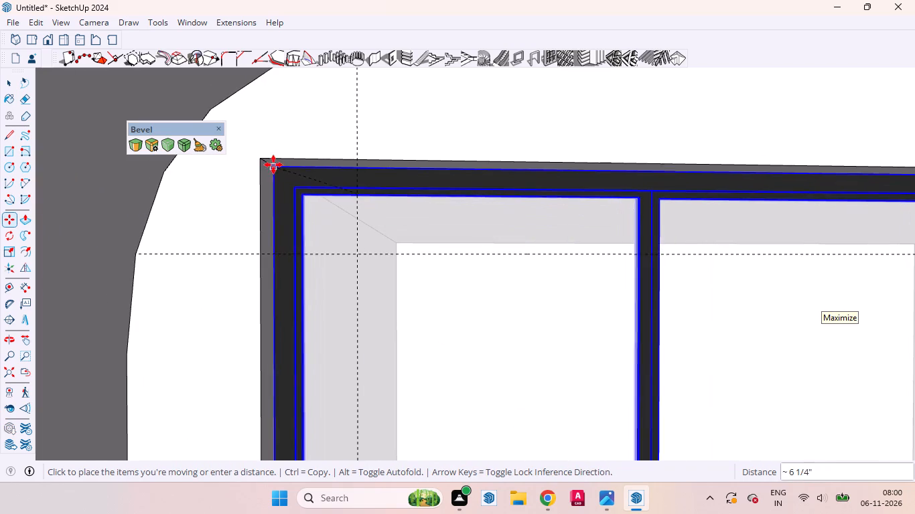
scroll(269, 164, up, 8)
middle_drag(269, 166, 210, 155)
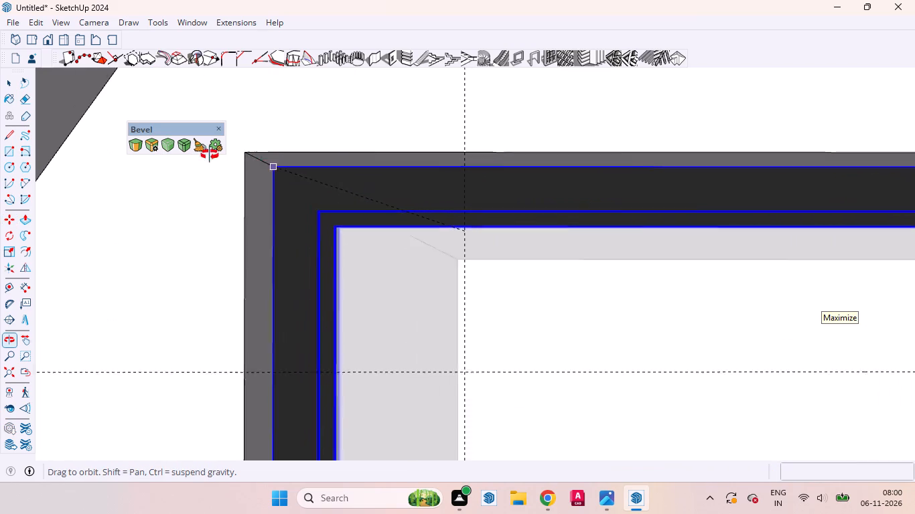
middle_drag(210, 155, 167, 143)
scroll(198, 138, up, 4)
scroll(297, 177, up, 2)
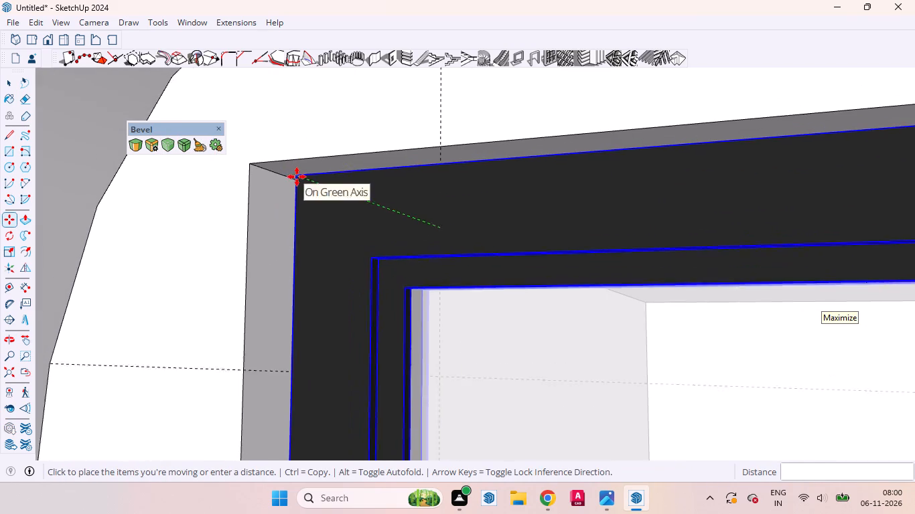
scroll(297, 177, up, 3)
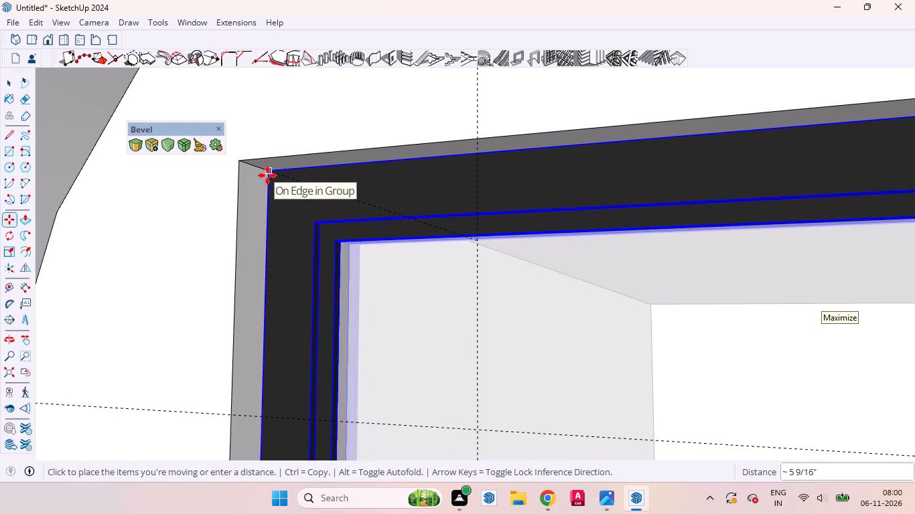
click(267, 175)
scroll(265, 195, up, 5)
middle_drag(266, 176, 372, 222)
scroll(344, 220, up, 1)
scroll(300, 223, down, 18)
scroll(242, 181, up, 1)
scroll(242, 181, down, 17)
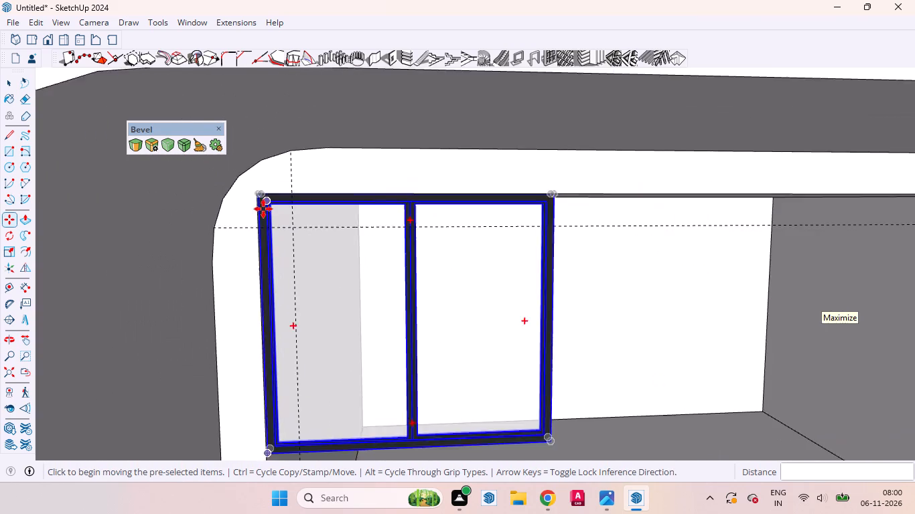
scroll(263, 209, down, 18)
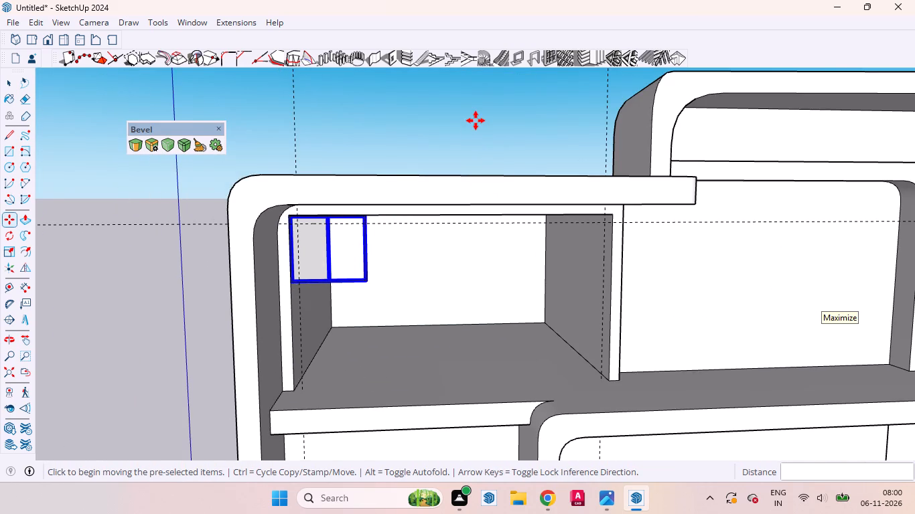
Scale the window uniformly from its lower-right corner by about 2.64, extending it down to the recess's floor.
key(space)
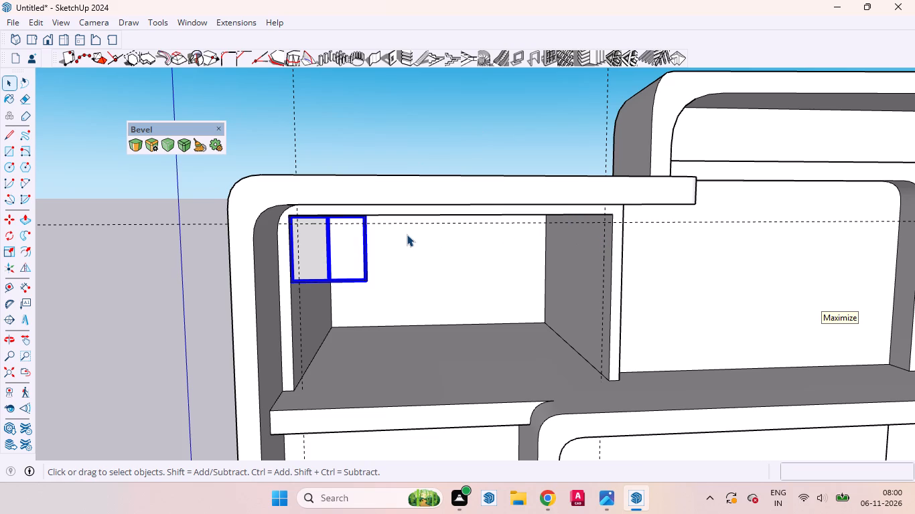
key(s)
drag(368, 279, 425, 324)
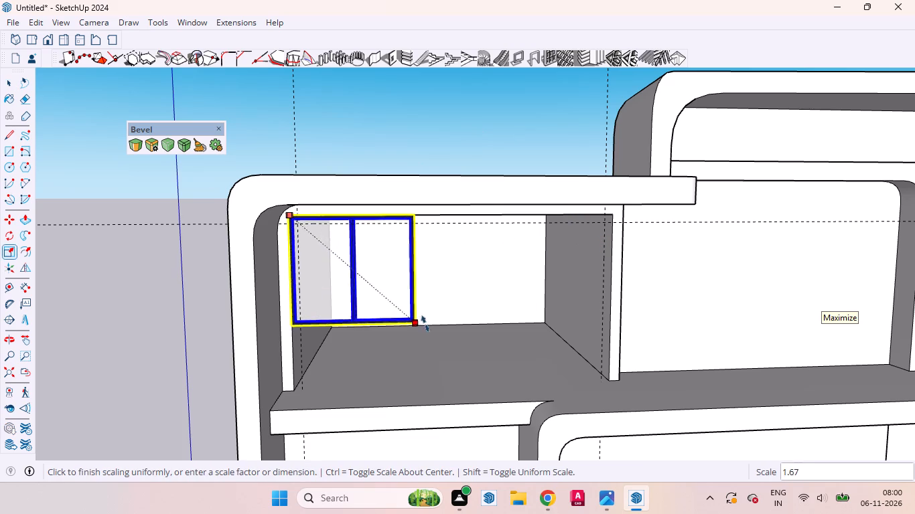
drag(425, 324, 464, 384)
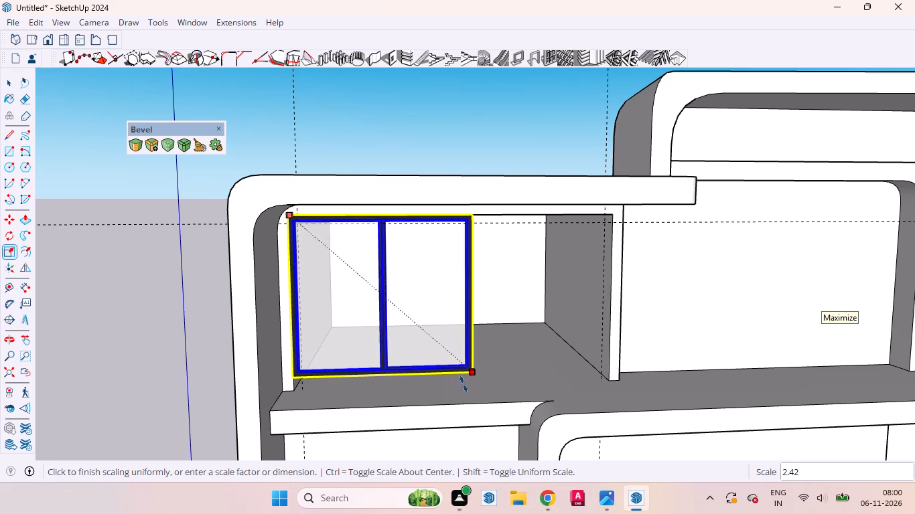
drag(464, 384, 479, 397)
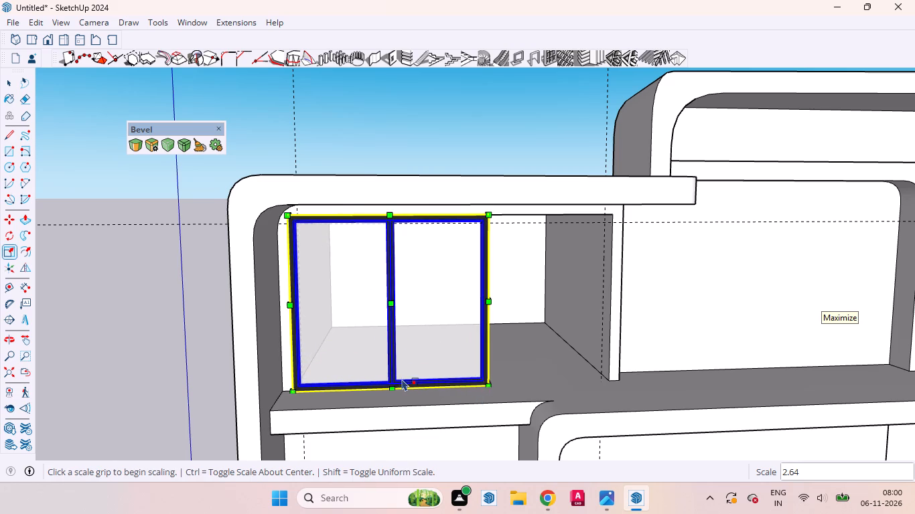
key(space)
Move the window about 1' deeper into the upper-floor left recess.
scroll(316, 381, up, 20)
scroll(316, 381, up, 3)
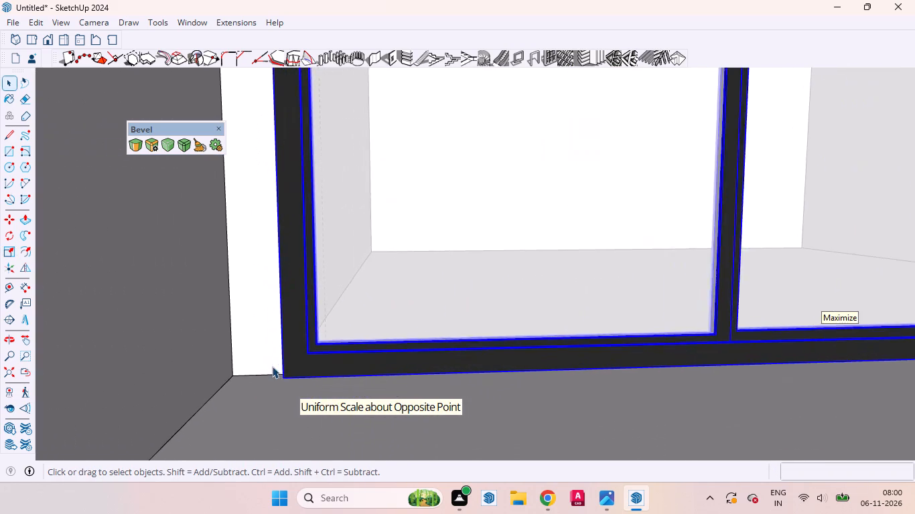
middle_drag(279, 376, 206, 470)
scroll(215, 426, up, 1)
scroll(284, 303, down, 9)
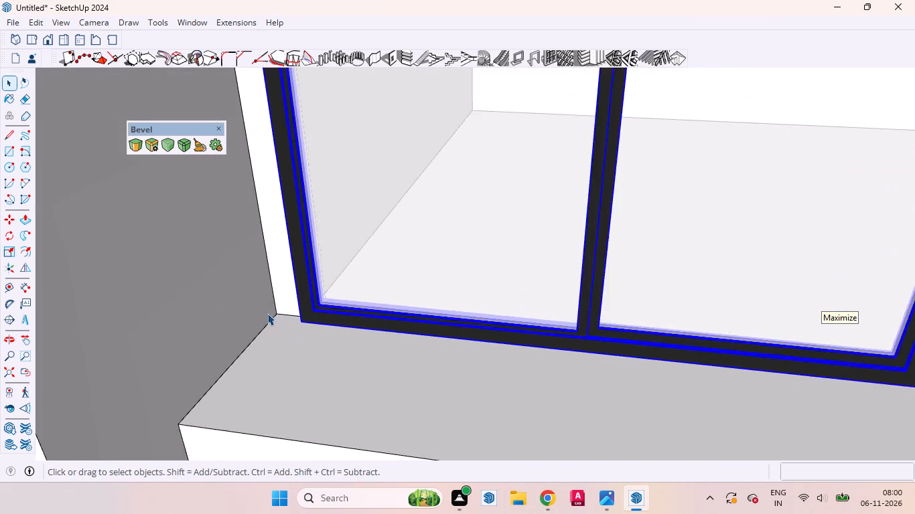
scroll(267, 313, down, 9)
middle_drag(442, 321, 298, 268)
scroll(322, 276, up, 1)
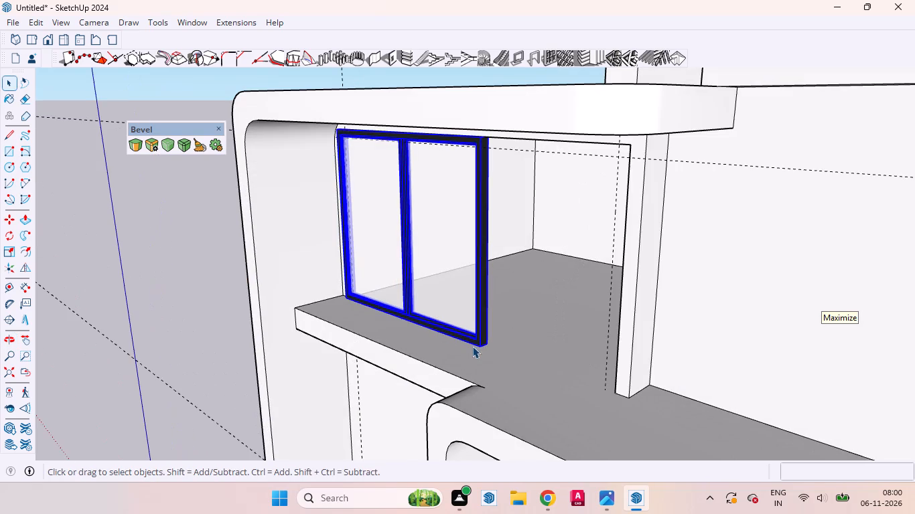
key(m)
click(472, 353)
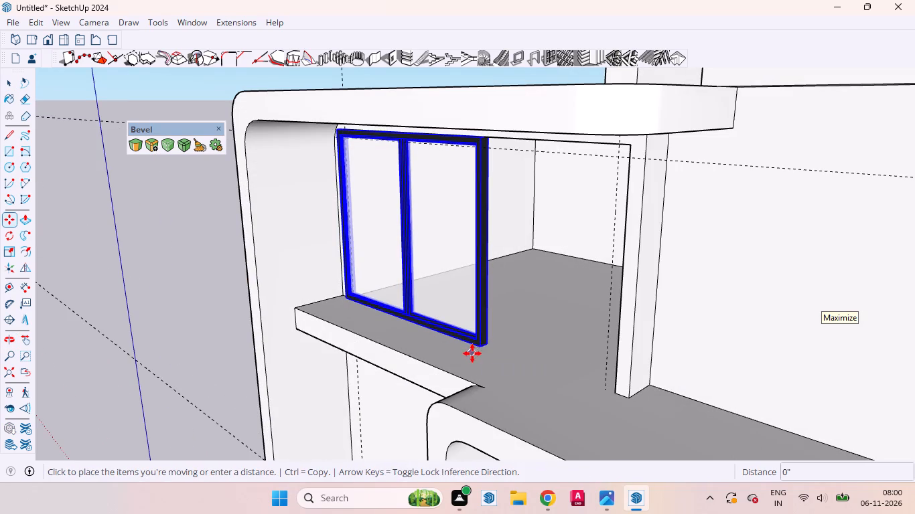
click(484, 341)
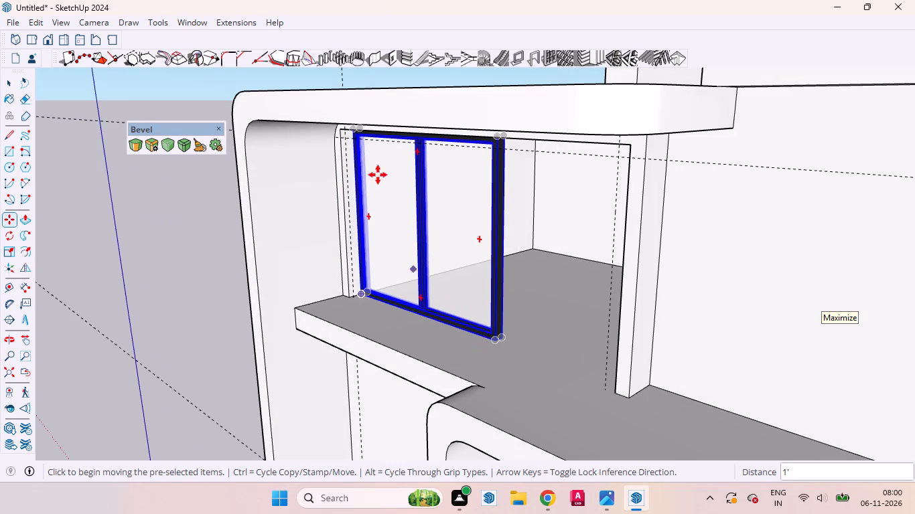
Move the window by its upper-left corner a little over 6" back toward the opening along the recess's upper-left edge.
scroll(377, 143, up, 2)
scroll(404, 244, down, 6)
middle_drag(413, 319, 430, 214)
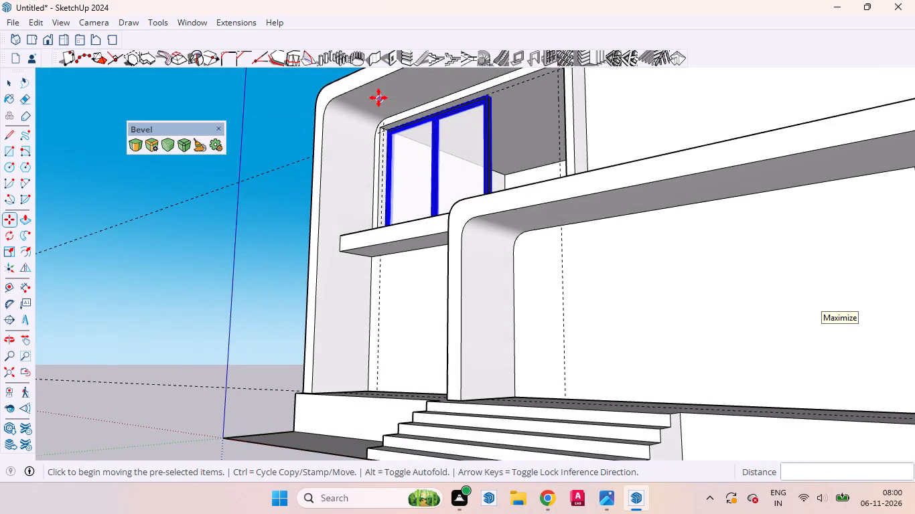
scroll(378, 98, up, 20)
scroll(378, 98, up, 4)
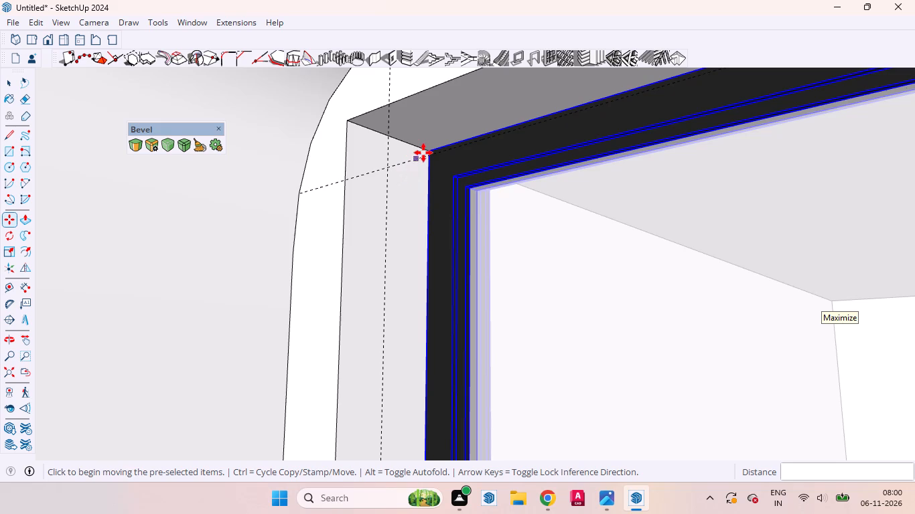
drag(423, 153, 382, 137)
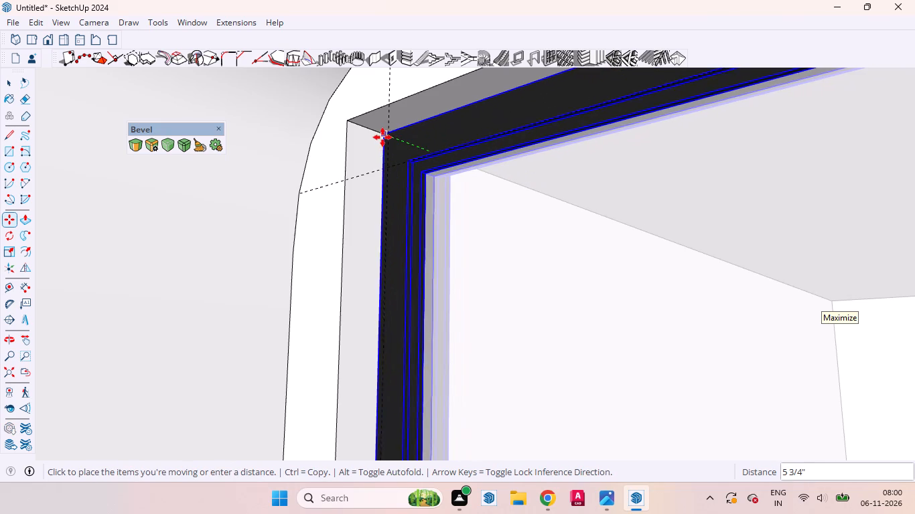
drag(382, 137, 376, 134)
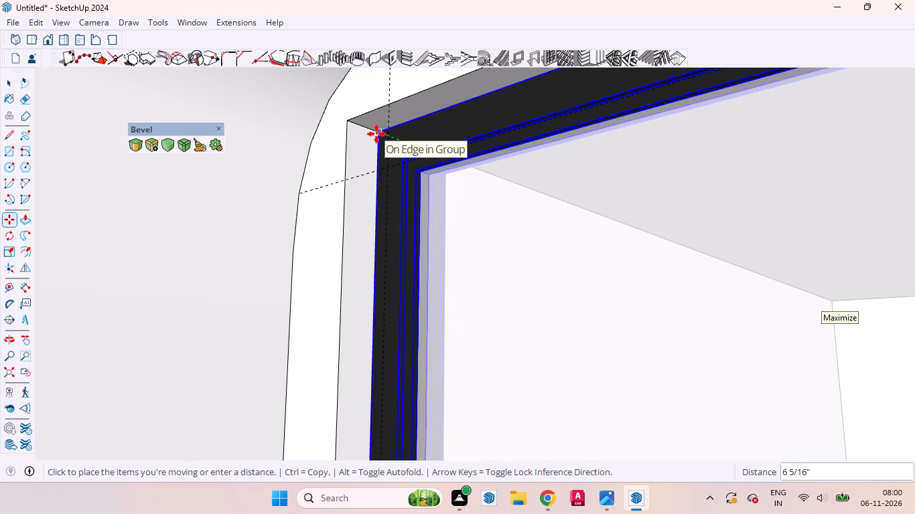
drag(376, 134, 370, 133)
key(space)
scroll(378, 225, down, 2)
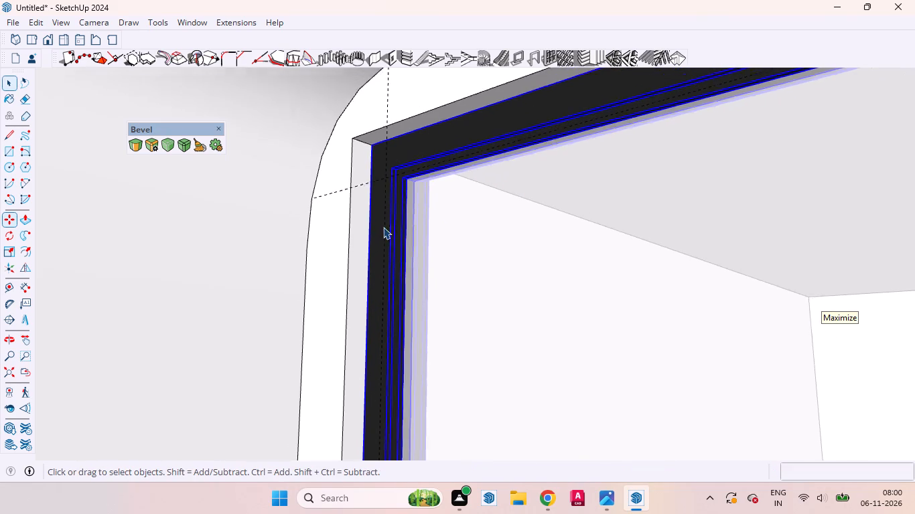
scroll(383, 227, down, 20)
scroll(383, 227, down, 7)
middle_drag(468, 241, 587, 303)
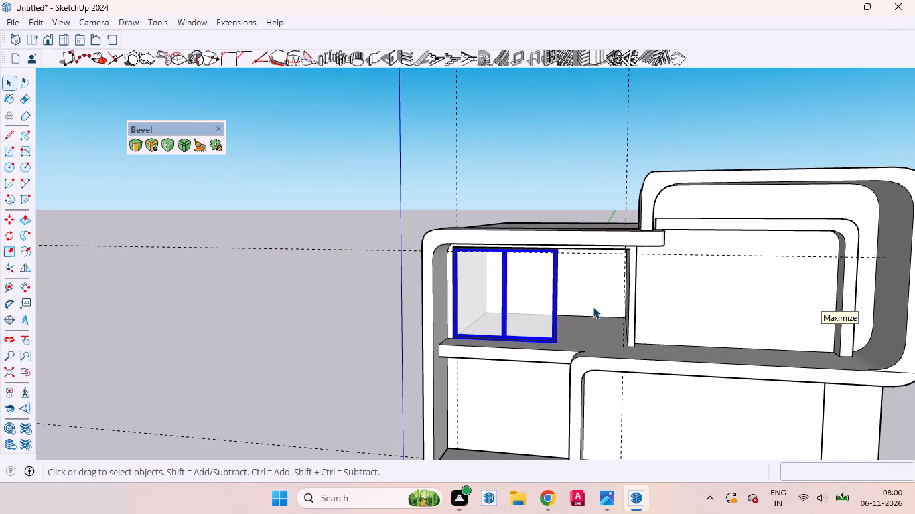
click(308, 309)
Bring up the material library in a narrower tray and display the Glass and Mirrors collection.
scroll(486, 303, up, 10)
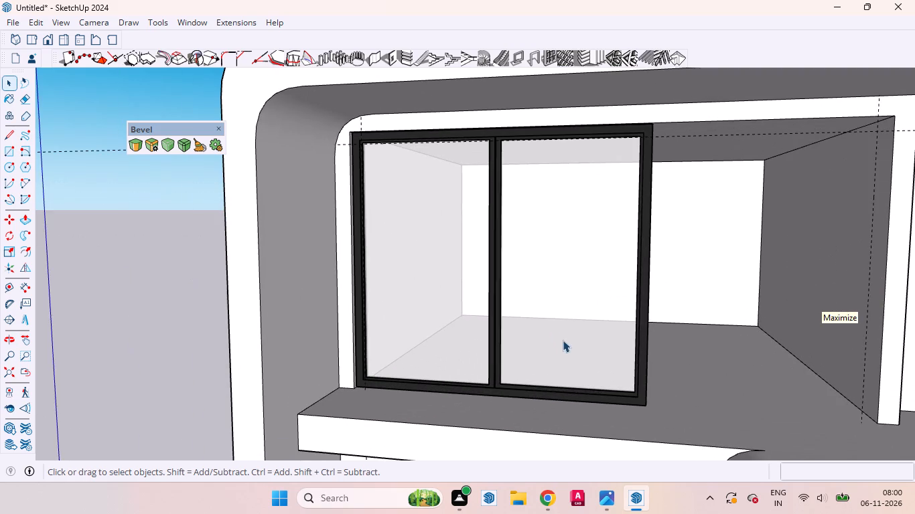
middle_drag(437, 288, 521, 290)
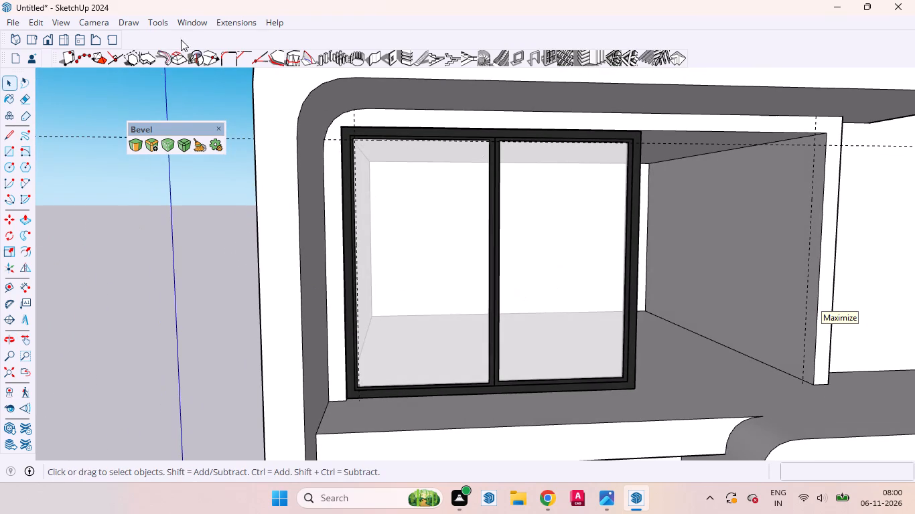
click(189, 26)
click(320, 33)
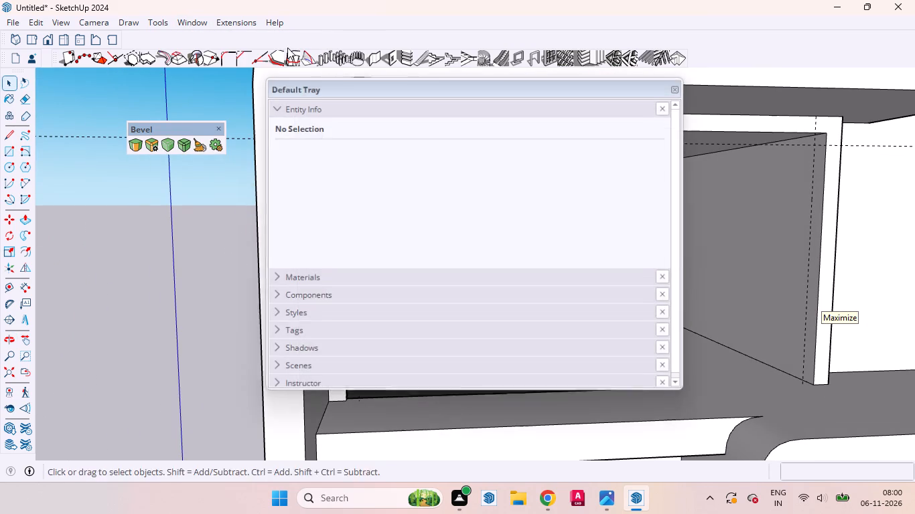
drag(266, 197, 616, 201)
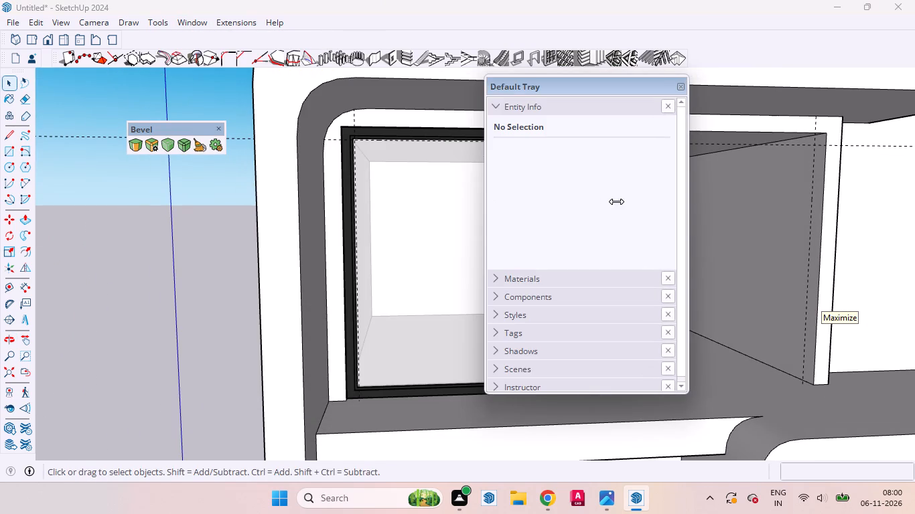
drag(616, 201, 655, 207)
click(501, 103)
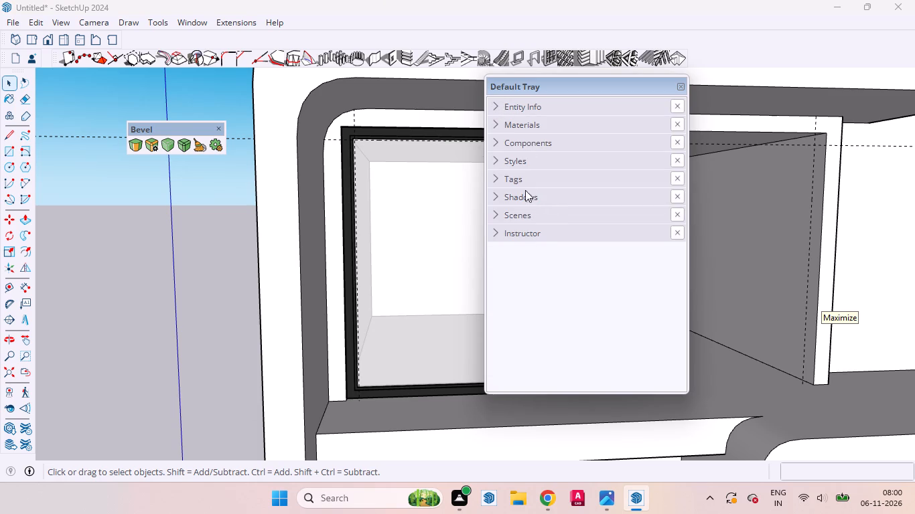
click(509, 131)
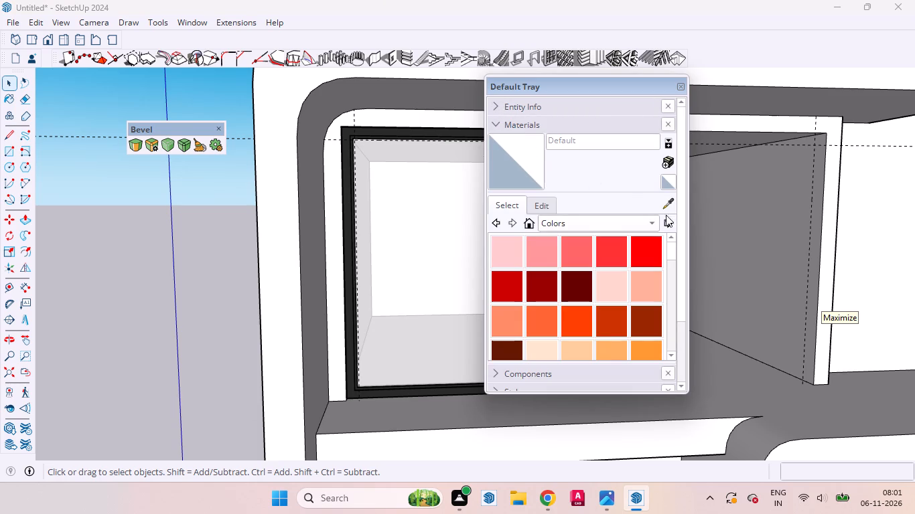
click(653, 220)
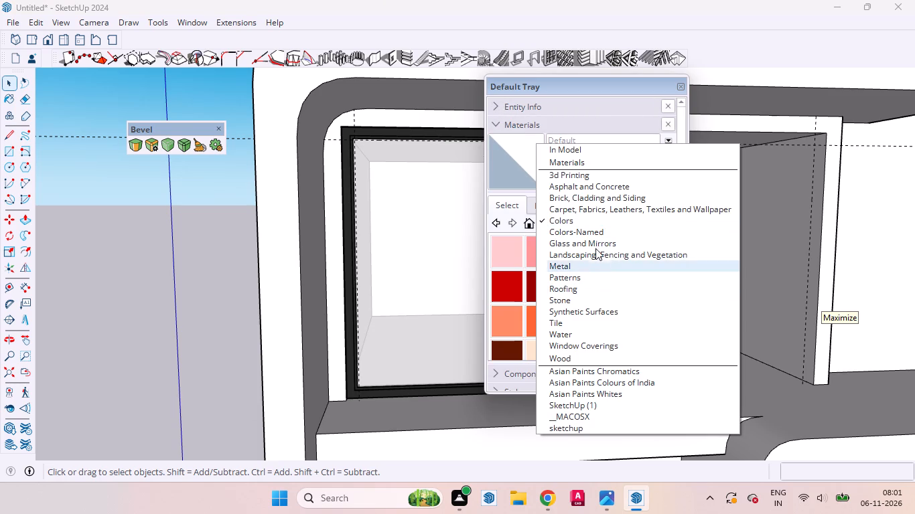
click(594, 240)
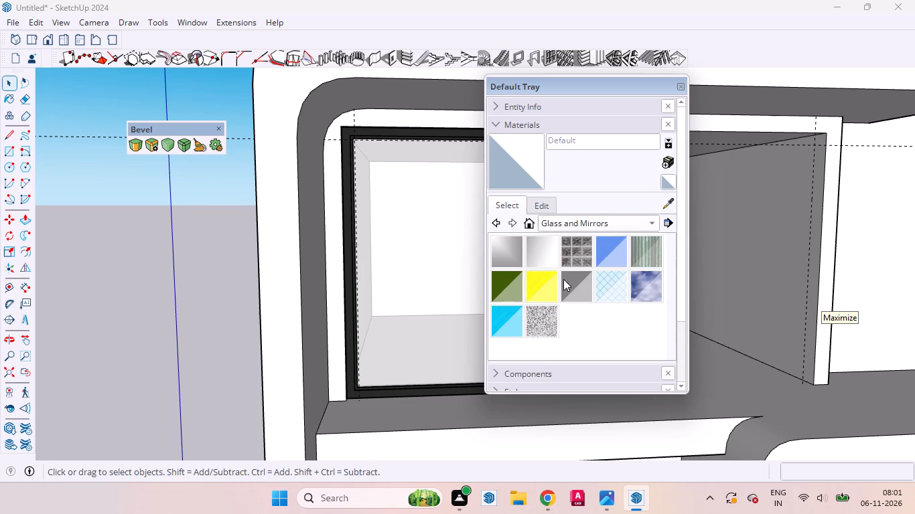
Open the window for editing and paint its left sash with Translucent Glass Gray.
click(570, 283)
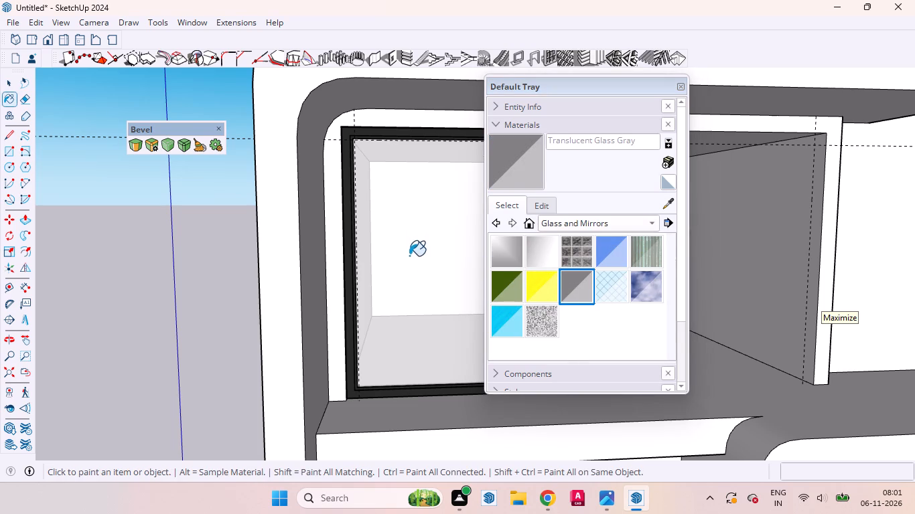
key(space)
double_click(411, 259)
click(414, 263)
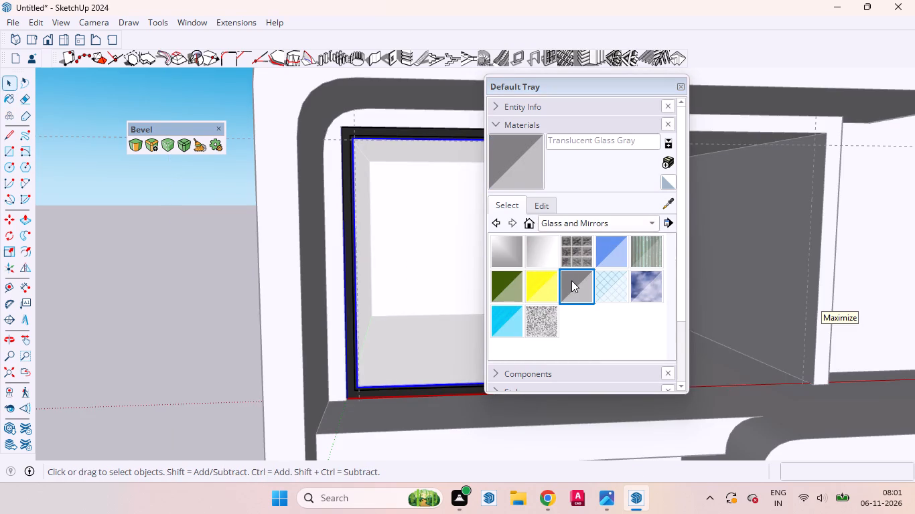
click(572, 280)
click(429, 288)
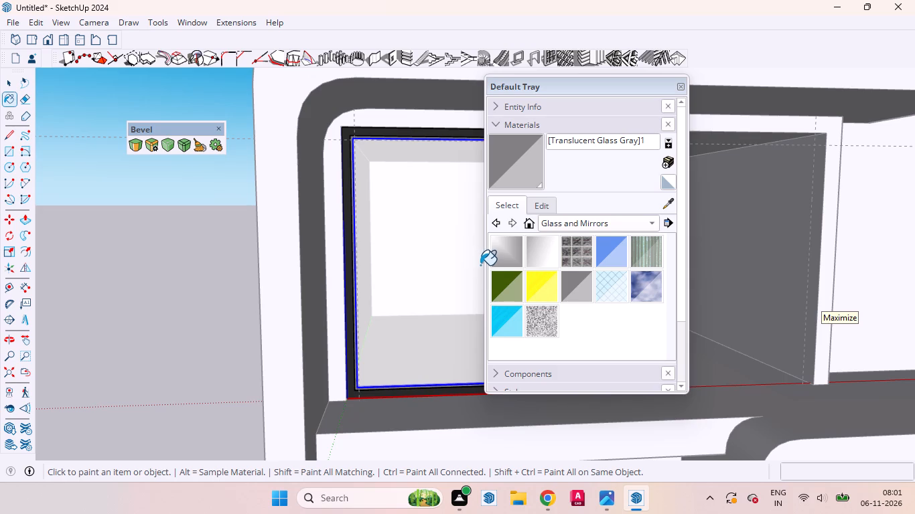
Paint the glass pane nested inside the left sash with Translucent Glass Gray and leave the nested object.
key(space)
double_click(396, 243)
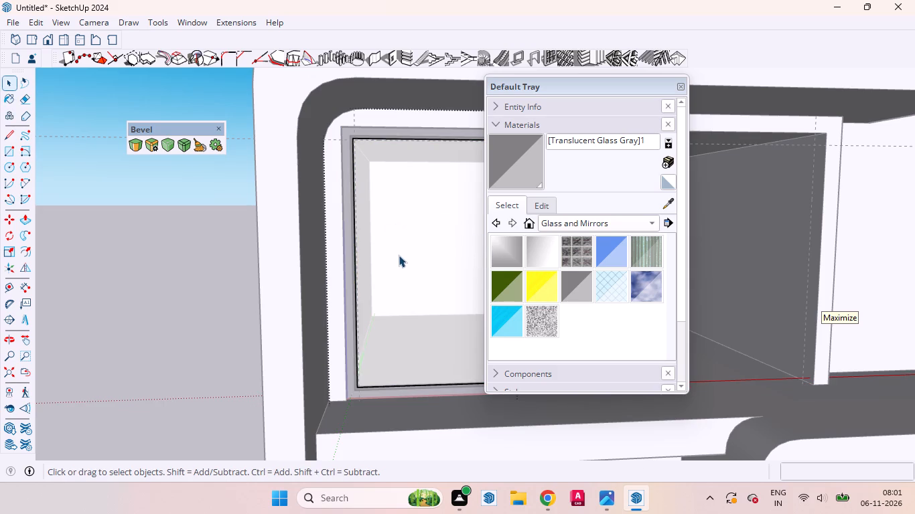
click(399, 255)
click(524, 157)
click(437, 213)
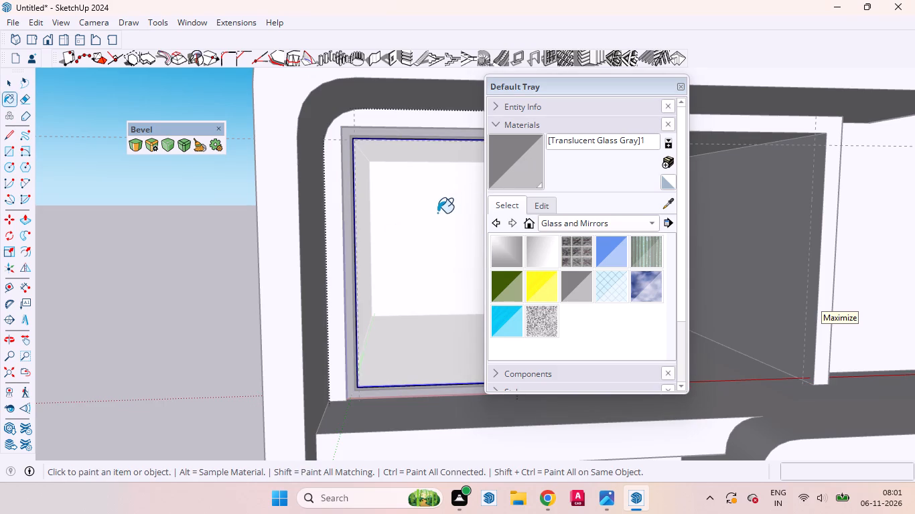
key(space)
click(206, 264)
Open the window's innermost glass, apply Translucent Glass Gray to the glass faces, and exit the window's nested groups.
scroll(147, 287, down, 8)
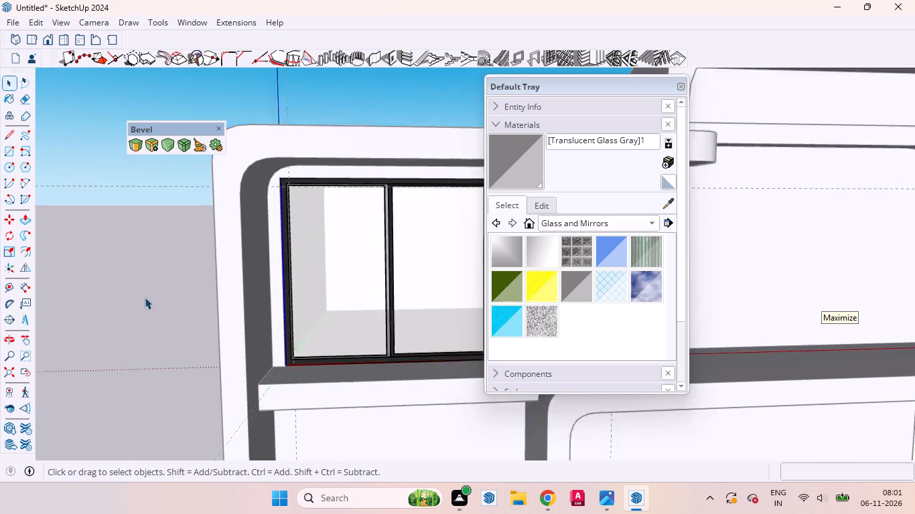
scroll(145, 297, down, 1)
scroll(351, 331, up, 5)
middle_drag(378, 357, 199, 324)
scroll(378, 359, up, 1)
scroll(232, 341, down, 17)
middle_drag(380, 375, 482, 422)
triple_click(282, 339)
double_click(282, 339)
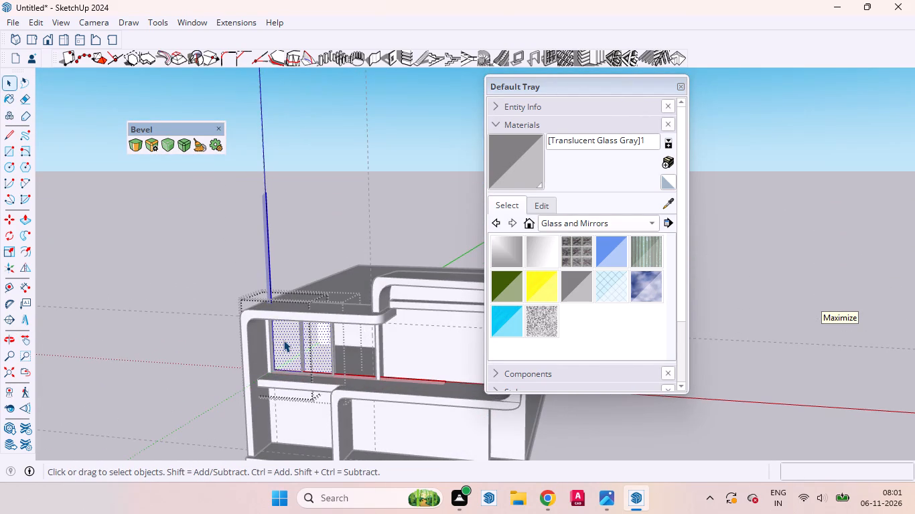
scroll(283, 340, up, 9)
click(528, 157)
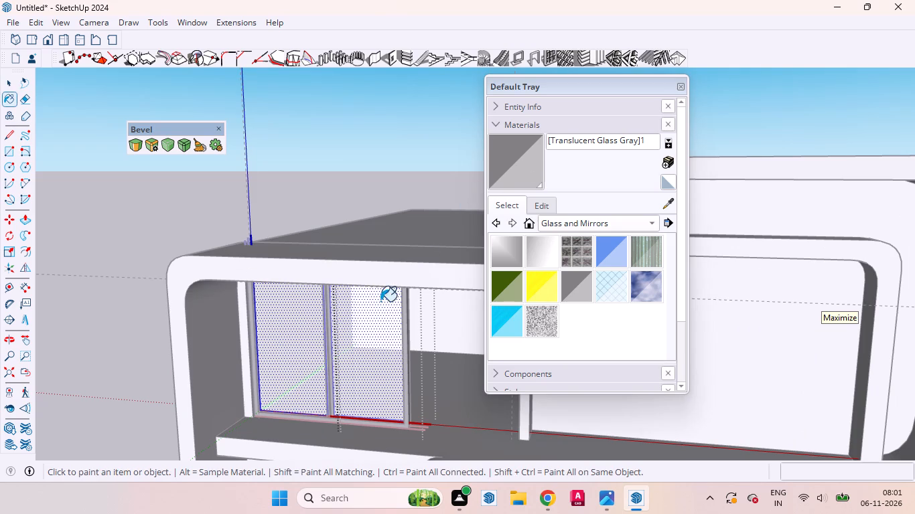
click(305, 342)
key(space)
double_click(292, 163)
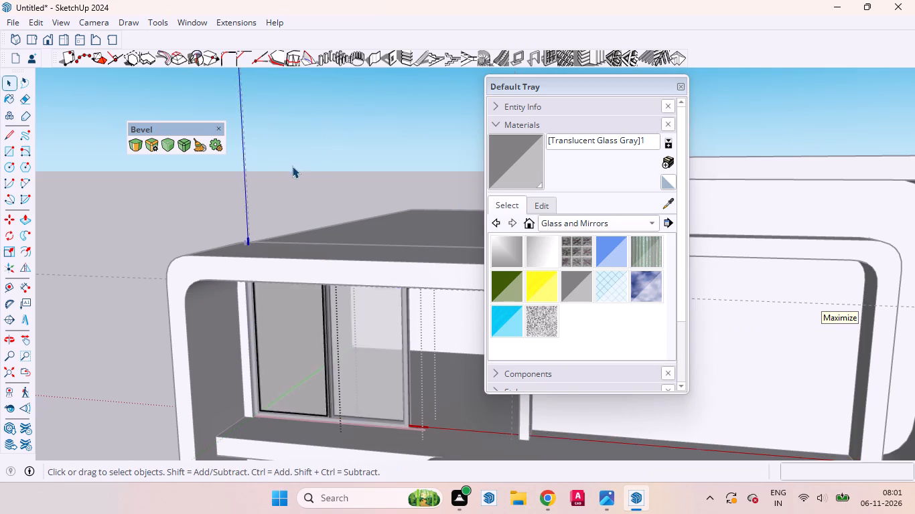
scroll(333, 193, down, 10)
double_click(238, 297)
click(225, 302)
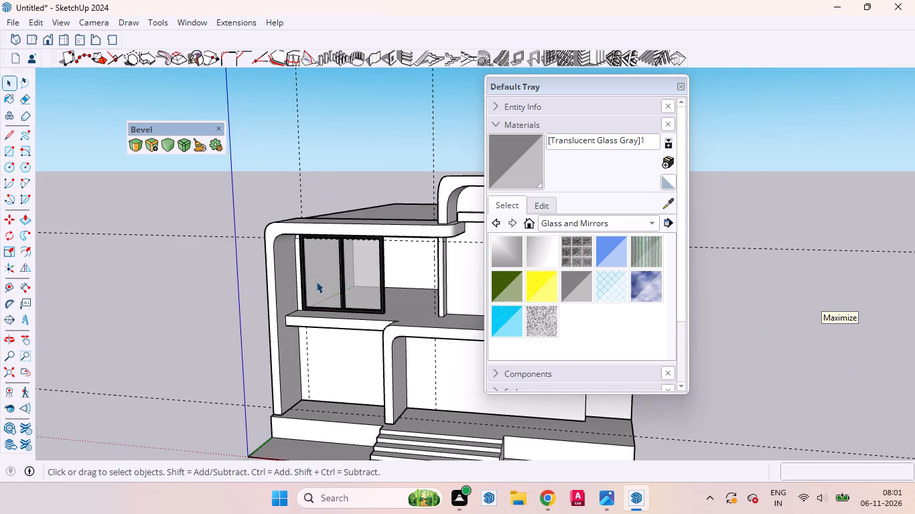
Examine the painted window's lower frame where the two sashes meet.
scroll(319, 280, up, 17)
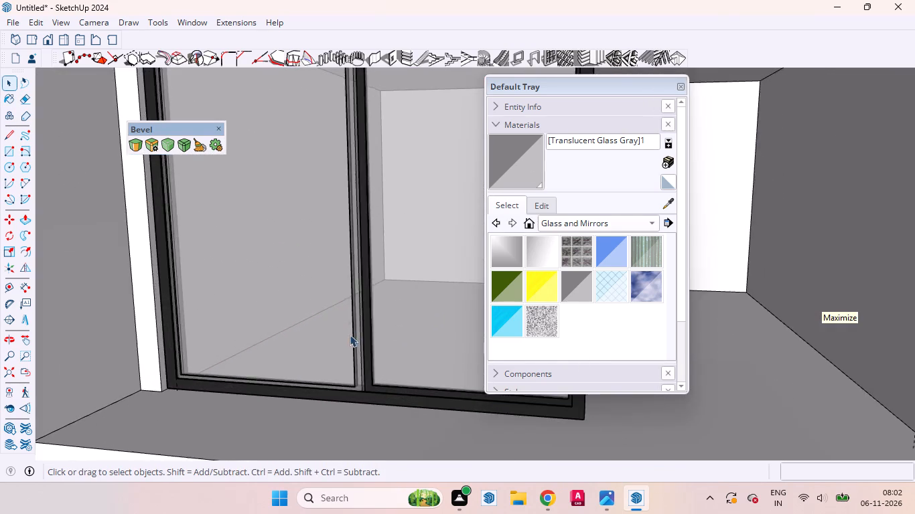
middle_drag(353, 336, 262, 397)
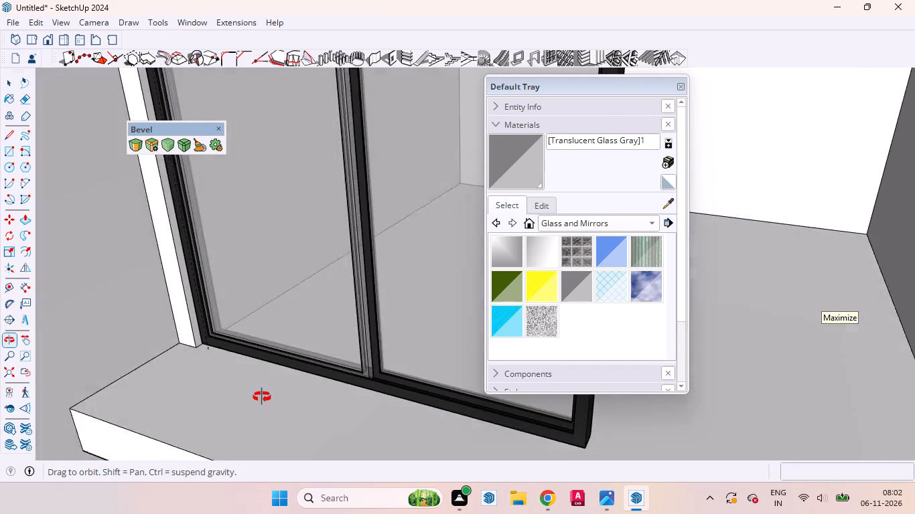
middle_drag(262, 397, 251, 394)
scroll(279, 317, down, 4)
scroll(313, 321, up, 16)
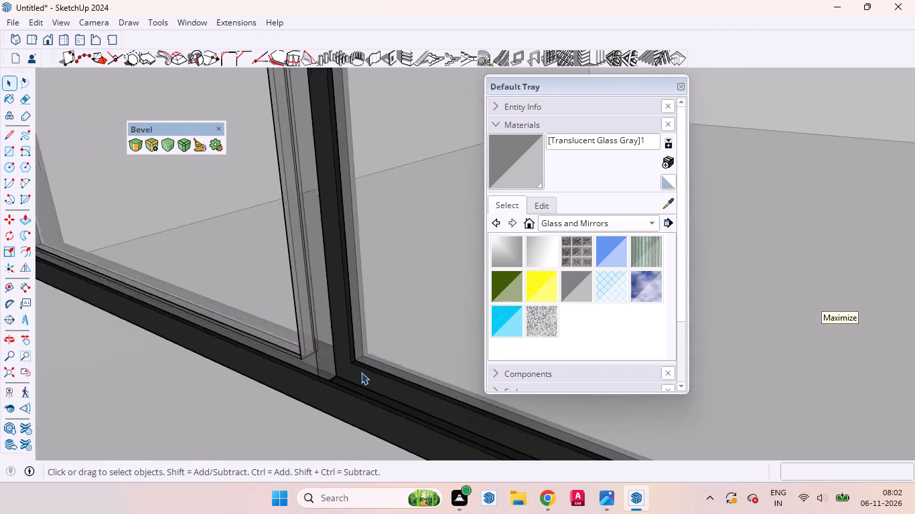
scroll(361, 372, up, 2)
middle_drag(315, 368, 336, 424)
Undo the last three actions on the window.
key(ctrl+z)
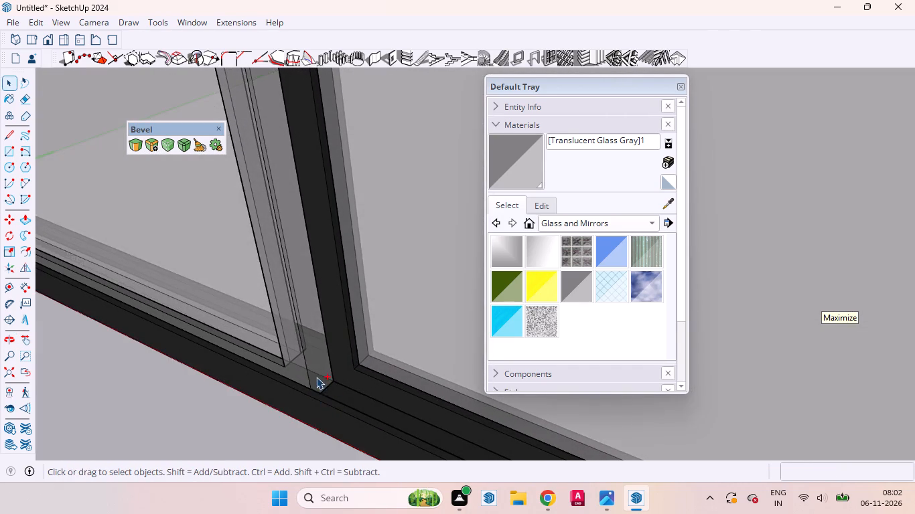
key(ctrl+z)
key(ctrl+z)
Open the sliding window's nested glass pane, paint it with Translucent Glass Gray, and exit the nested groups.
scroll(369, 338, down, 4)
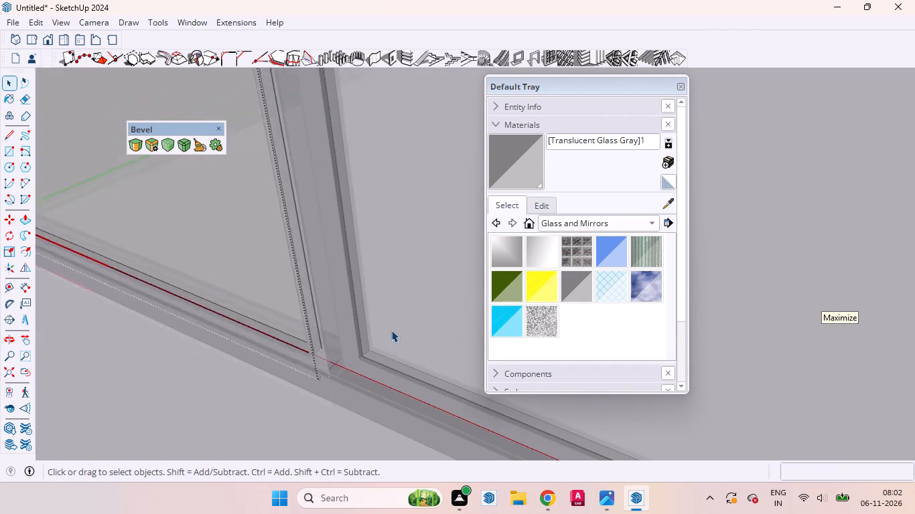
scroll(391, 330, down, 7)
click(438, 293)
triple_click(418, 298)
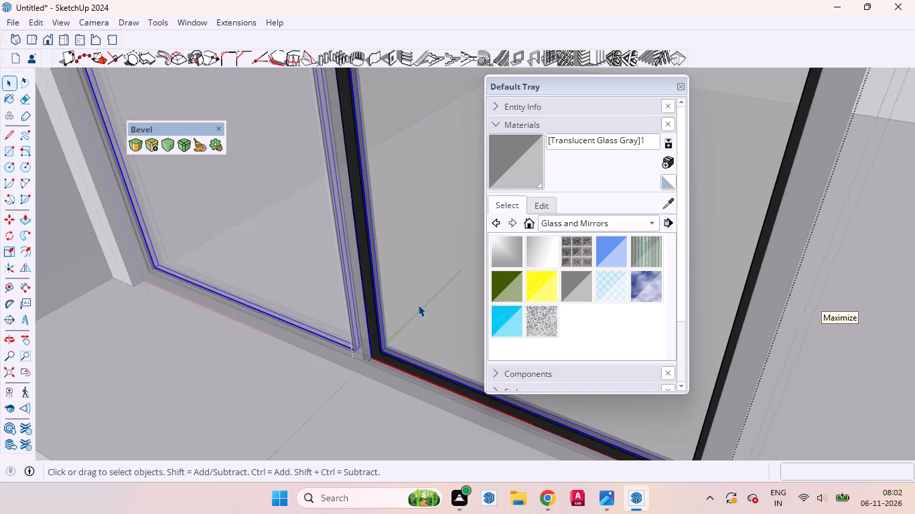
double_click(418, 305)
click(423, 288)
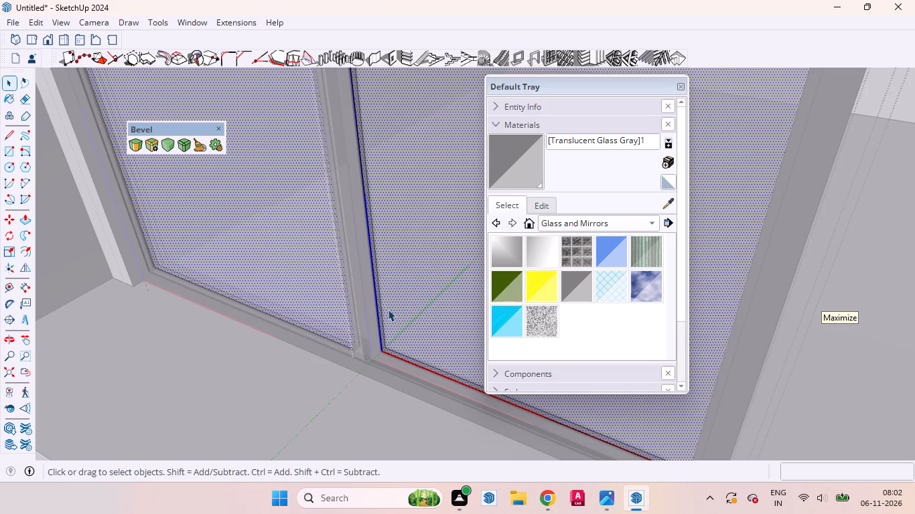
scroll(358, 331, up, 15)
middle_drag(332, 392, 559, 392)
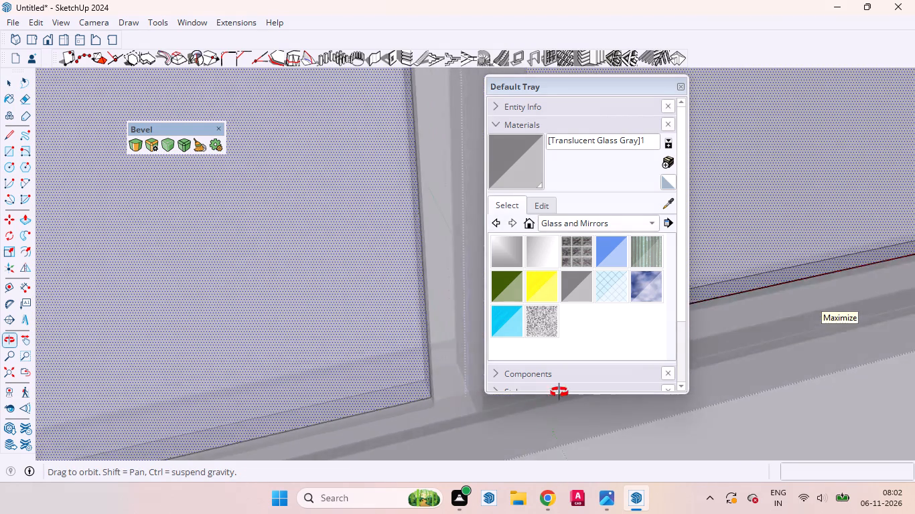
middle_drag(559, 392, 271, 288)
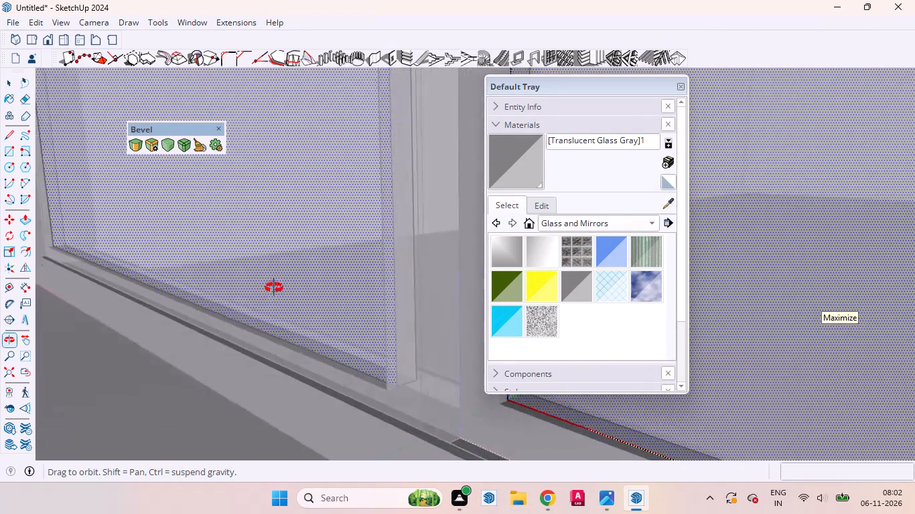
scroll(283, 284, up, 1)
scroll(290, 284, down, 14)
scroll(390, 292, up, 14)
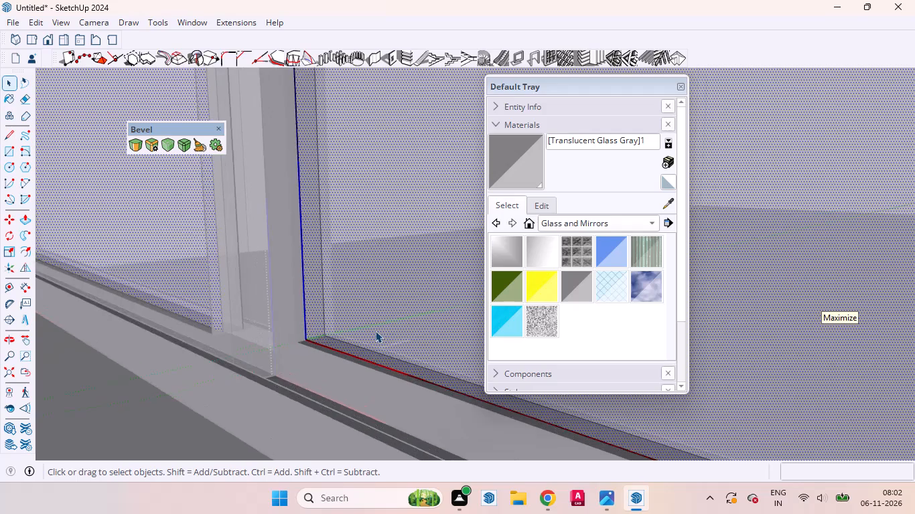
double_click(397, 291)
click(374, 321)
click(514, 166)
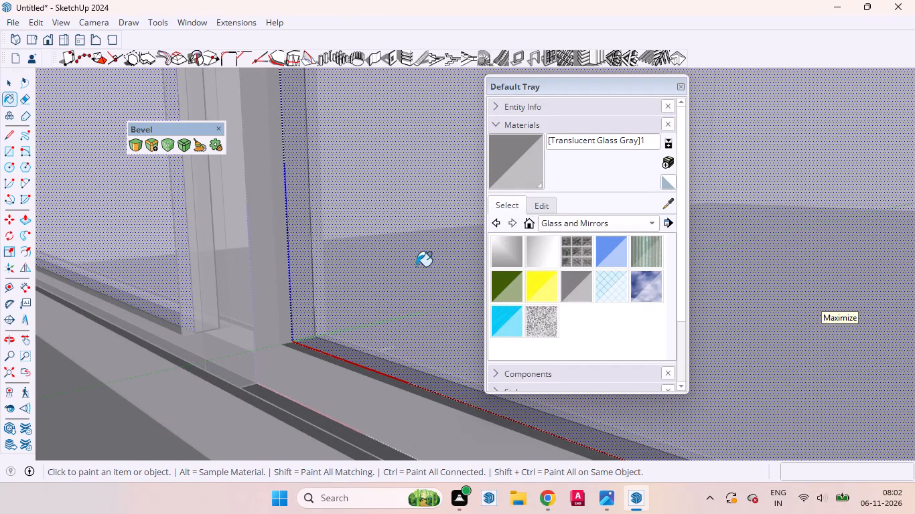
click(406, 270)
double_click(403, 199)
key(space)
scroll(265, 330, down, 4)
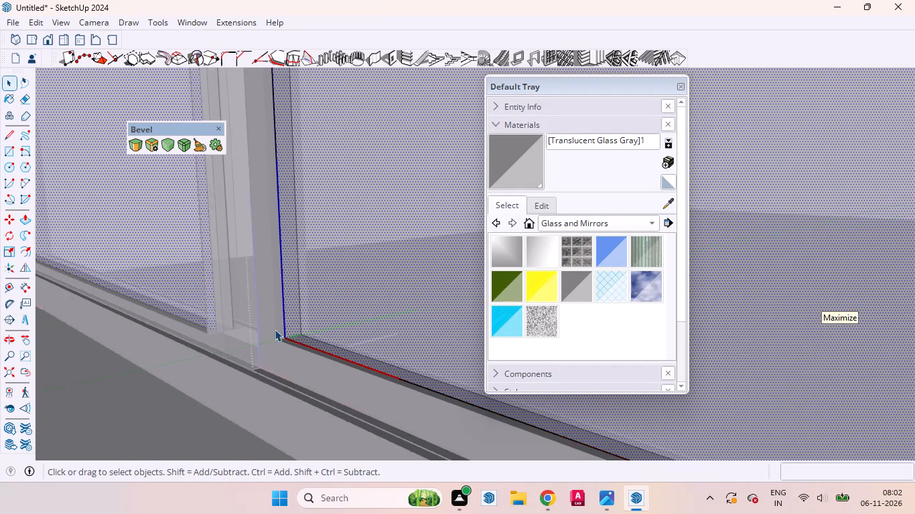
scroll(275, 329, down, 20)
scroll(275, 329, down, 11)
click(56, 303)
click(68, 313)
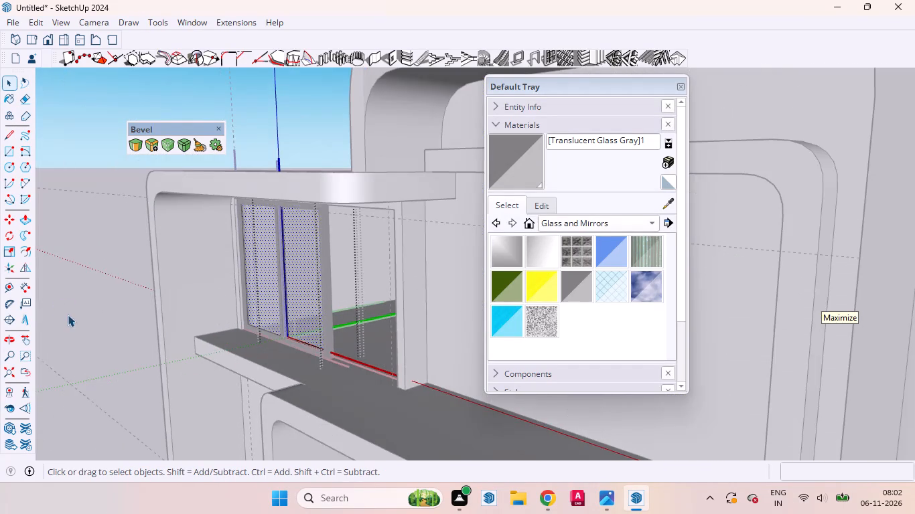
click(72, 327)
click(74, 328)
Open the sliding window and delete the translucent left sash together with its glass.
scroll(299, 303, up, 5)
middle_drag(242, 339, 518, 294)
scroll(279, 347, up, 1)
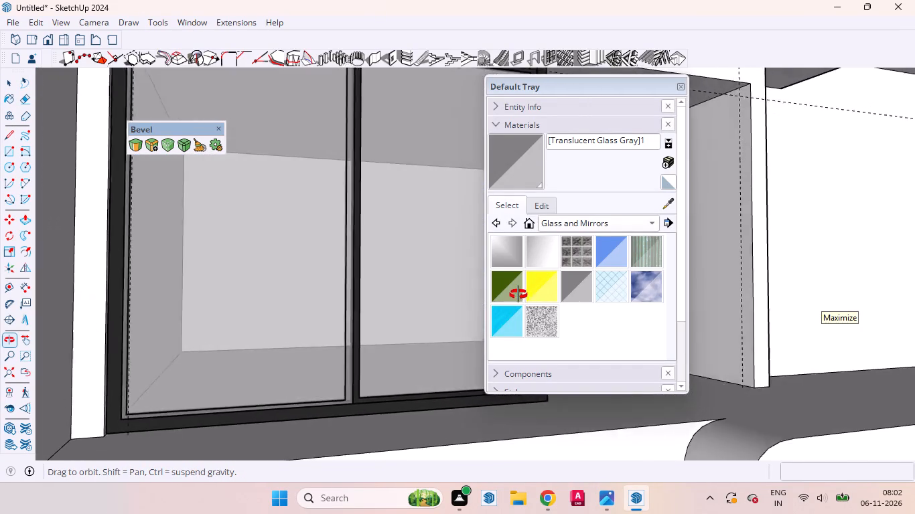
middle_drag(518, 294, 375, 441)
scroll(303, 420, up, 12)
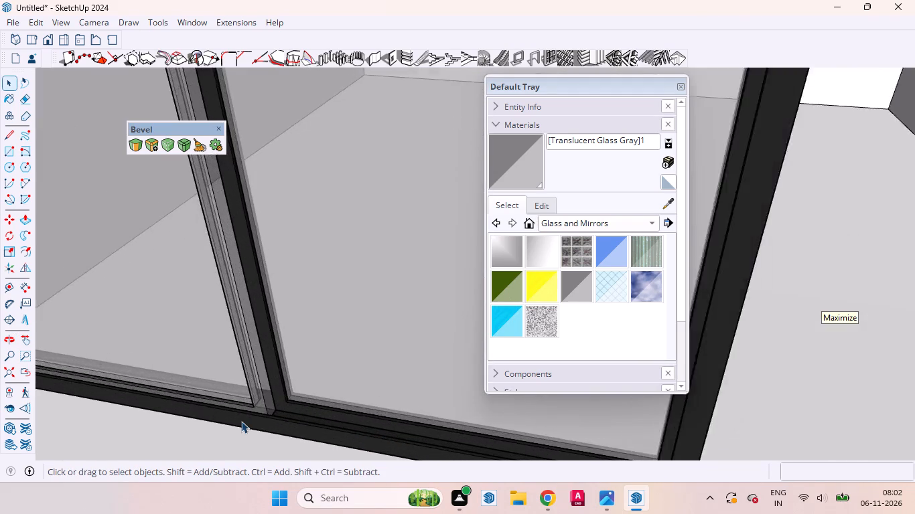
scroll(241, 421, up, 8)
click(289, 404)
double_click(289, 402)
click(289, 395)
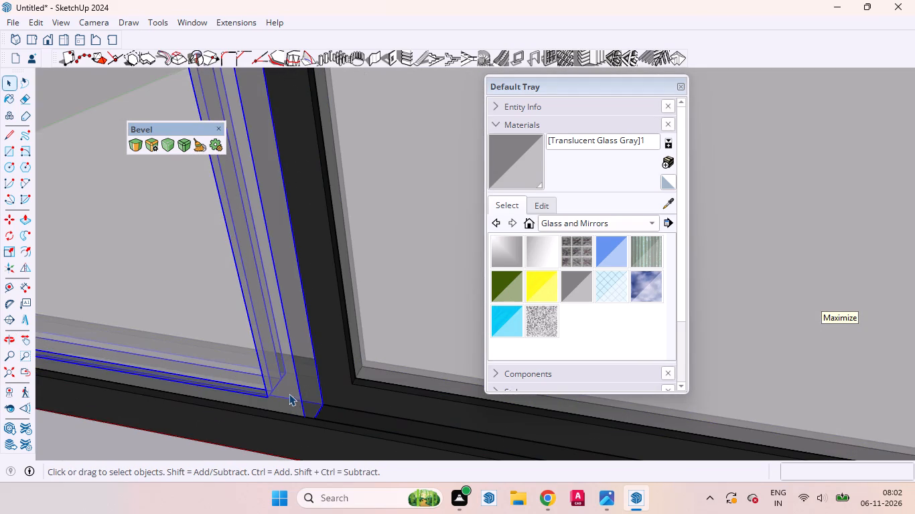
scroll(311, 409, up, 5)
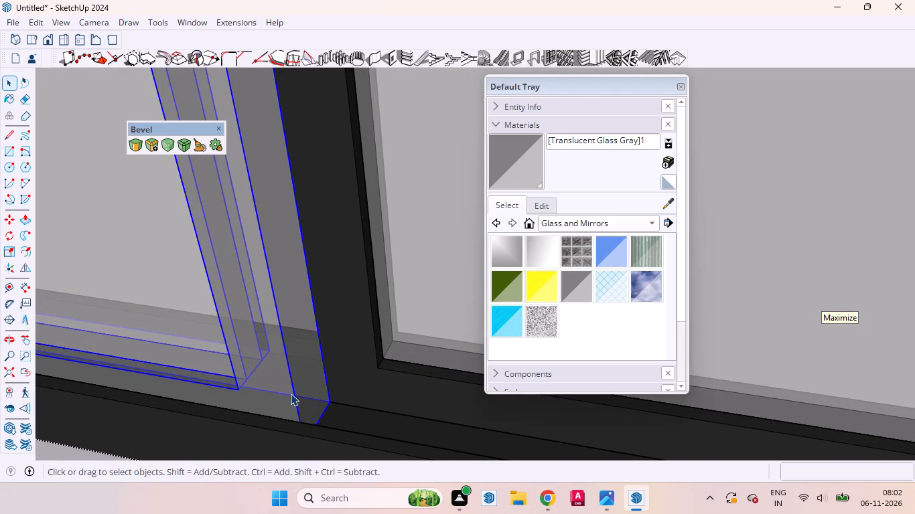
key(Delete)
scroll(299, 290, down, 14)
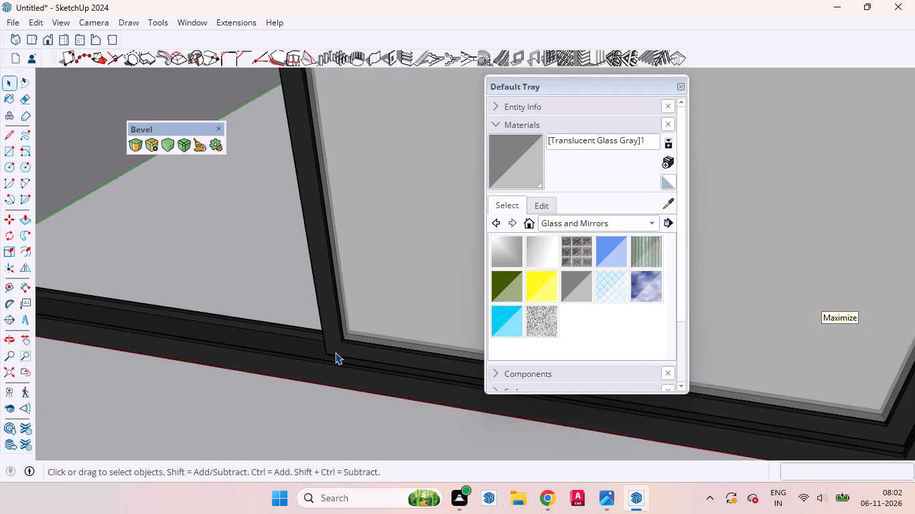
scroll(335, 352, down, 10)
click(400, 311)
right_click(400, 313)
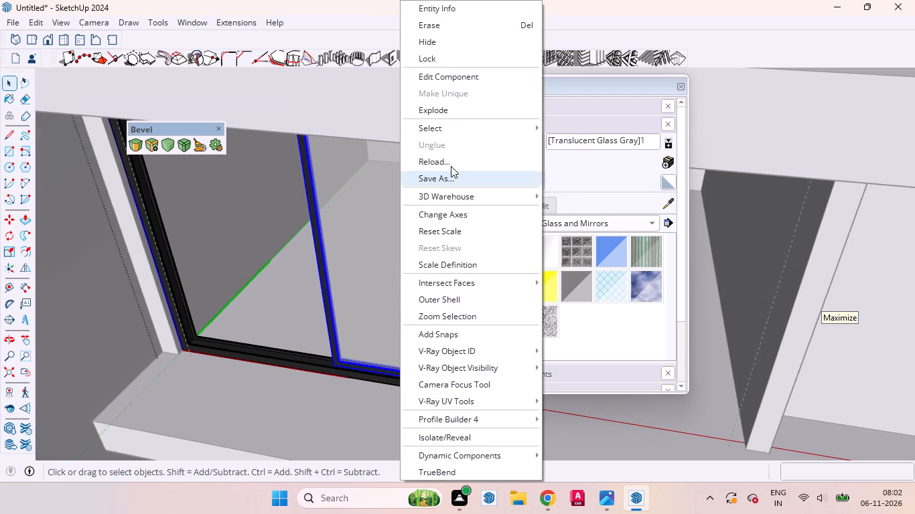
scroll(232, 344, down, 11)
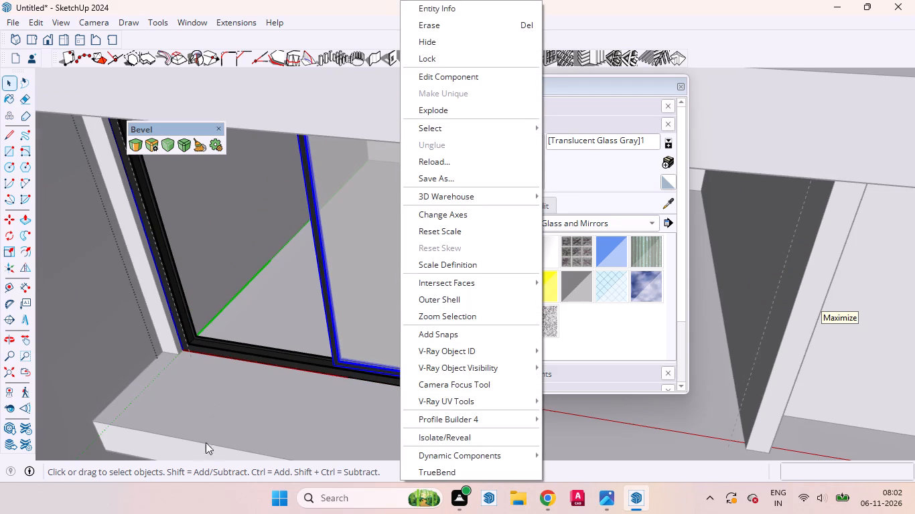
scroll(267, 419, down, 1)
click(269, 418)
Open the sliding window's right sash, erase its nested glass pane, and exit the component.
scroll(367, 314, up, 9)
click(403, 349)
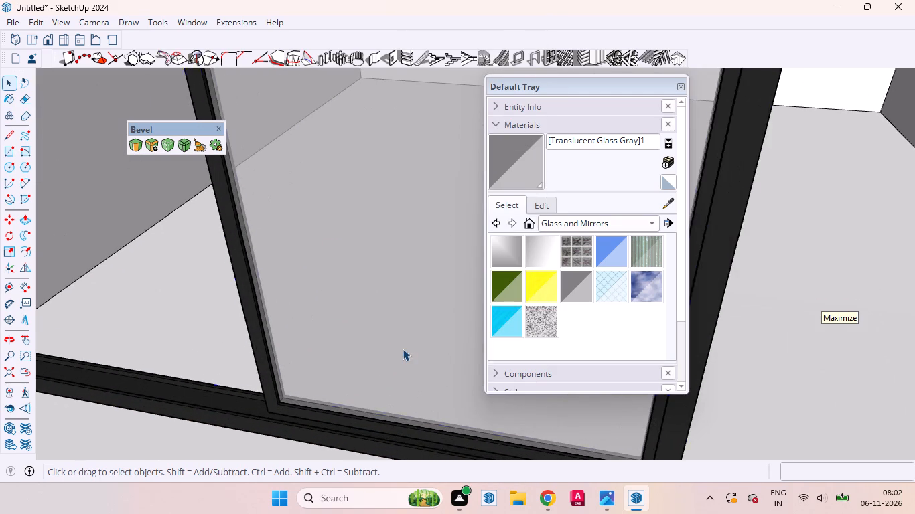
double_click(401, 350)
click(393, 338)
triple_click(401, 345)
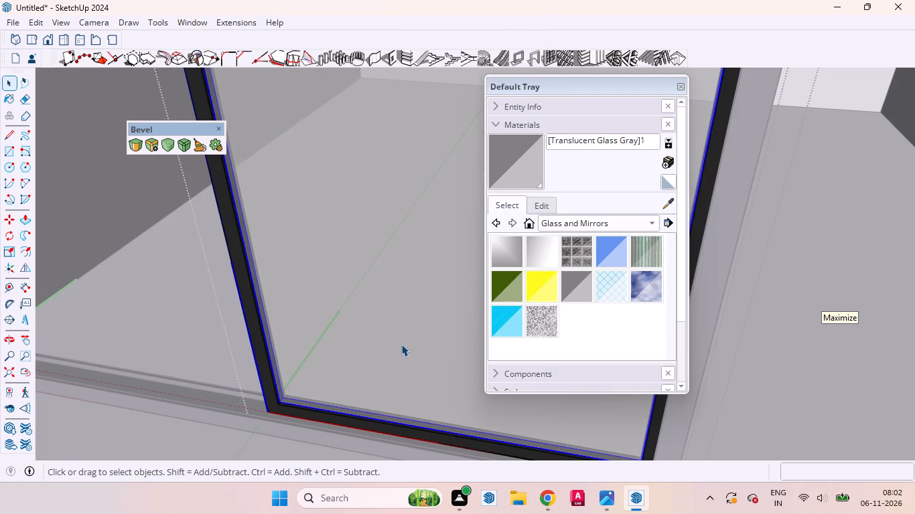
right_click(405, 276)
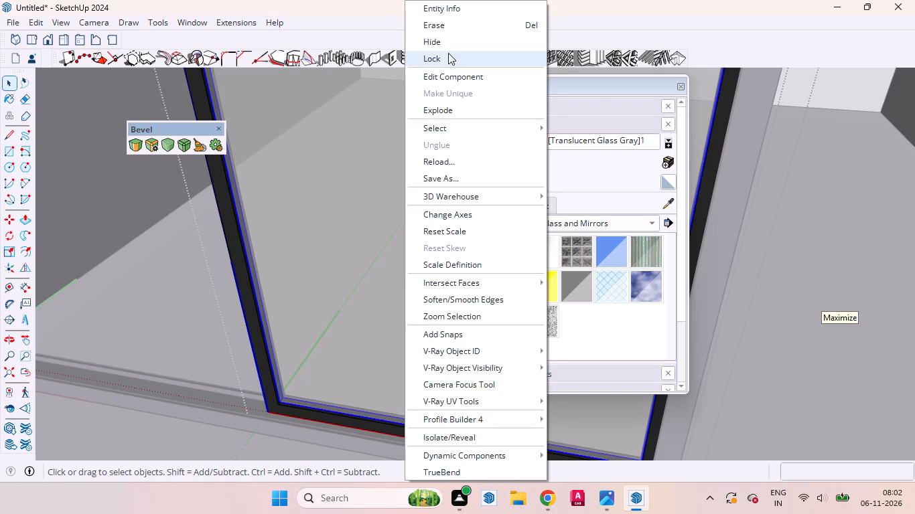
click(441, 31)
scroll(360, 335, down, 18)
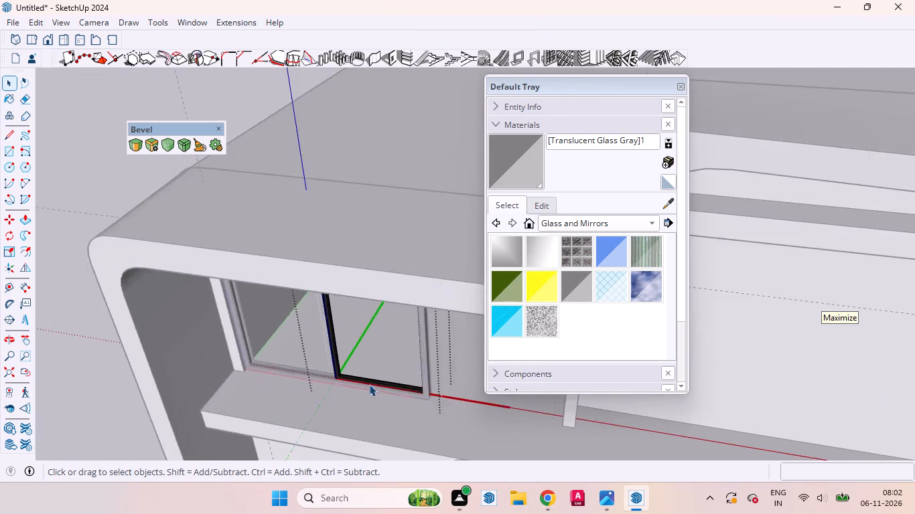
scroll(369, 384, down, 5)
double_click(190, 281)
Examine the black window frame in the upper-floor left recess from the front and from below.
scroll(336, 419, up, 3)
middle_drag(370, 411, 384, 388)
scroll(374, 409, up, 1)
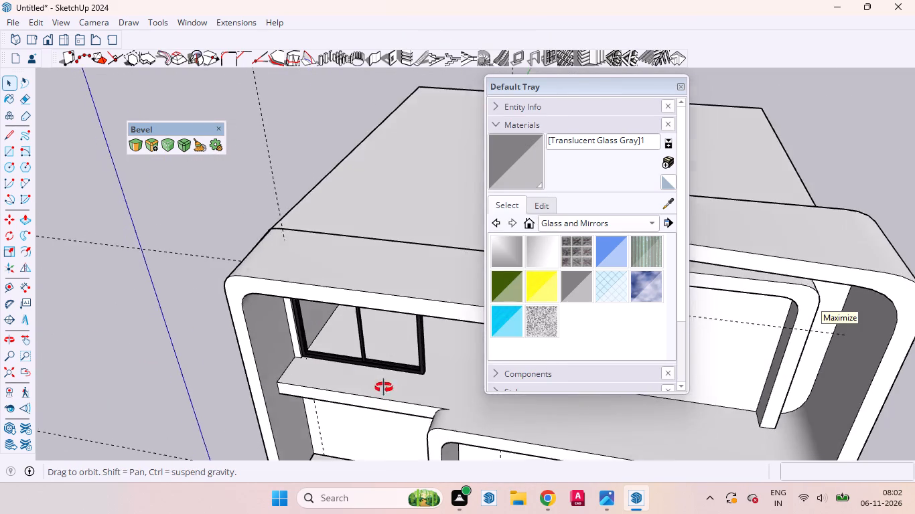
middle_drag(384, 388, 398, 304)
scroll(380, 355, down, 5)
scroll(346, 179, up, 10)
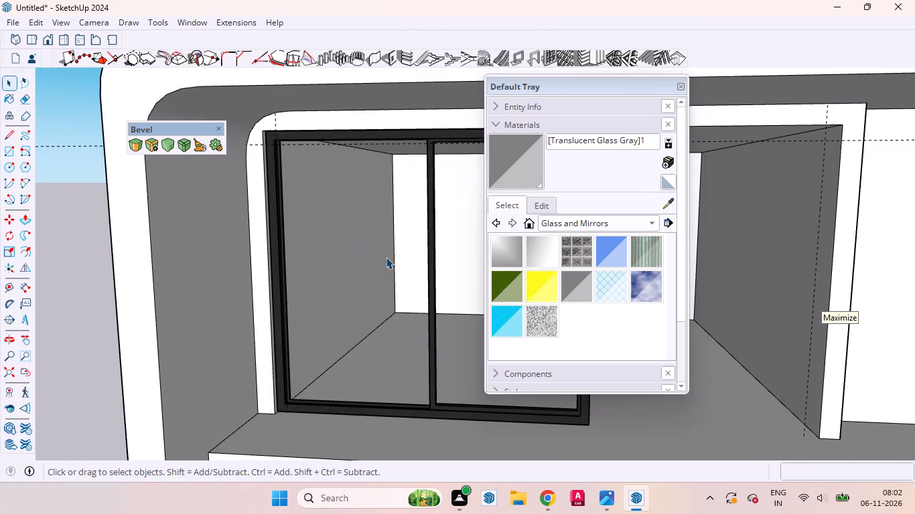
middle_drag(374, 258, 386, 262)
scroll(344, 252, up, 1)
scroll(461, 258, down, 14)
middle_drag(391, 267, 386, 266)
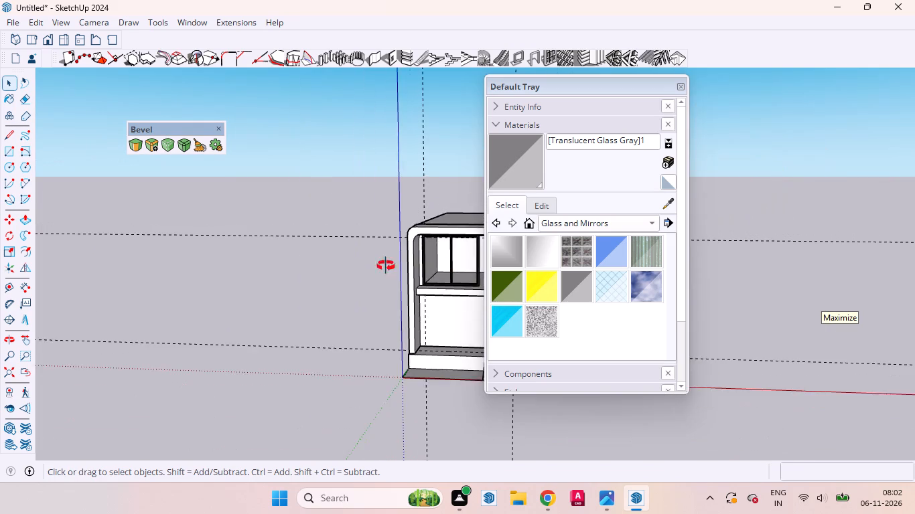
middle_drag(386, 266, 352, 184)
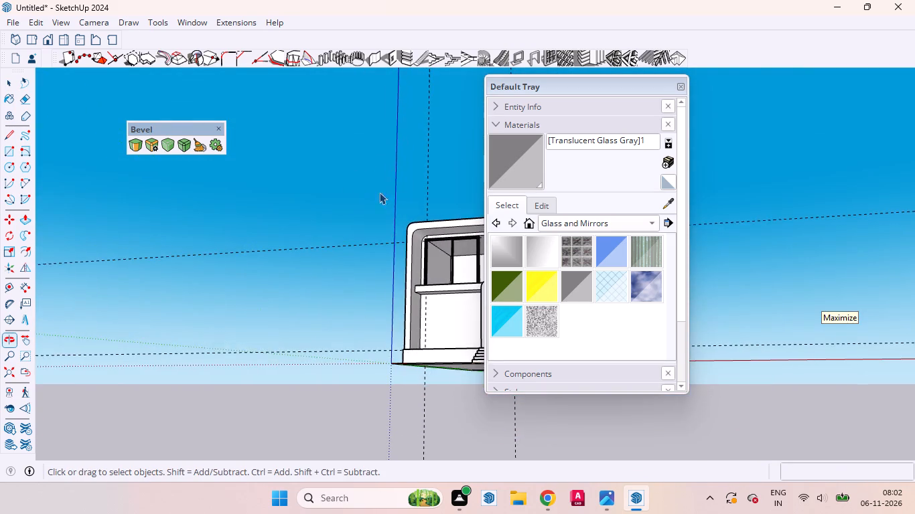
scroll(454, 217, up, 14)
middle_drag(397, 270, 299, 240)
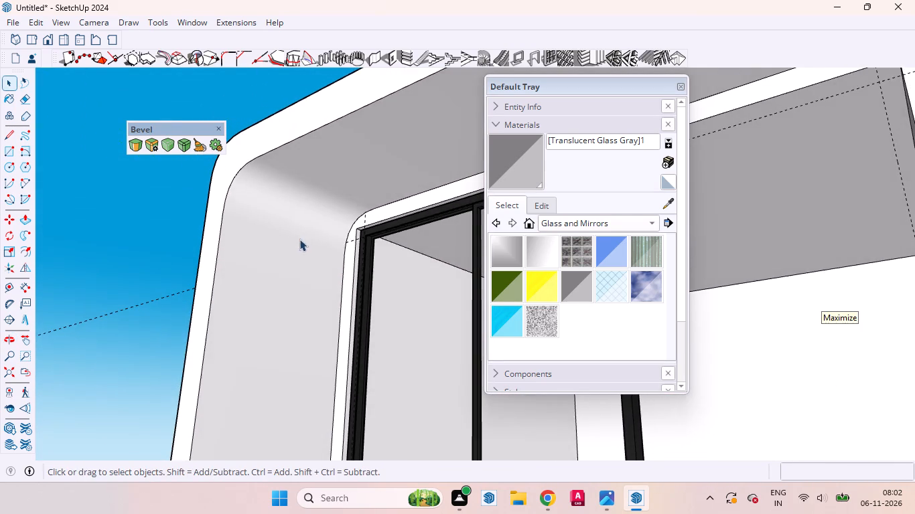
scroll(391, 236, up, 1)
scroll(389, 254, down, 6)
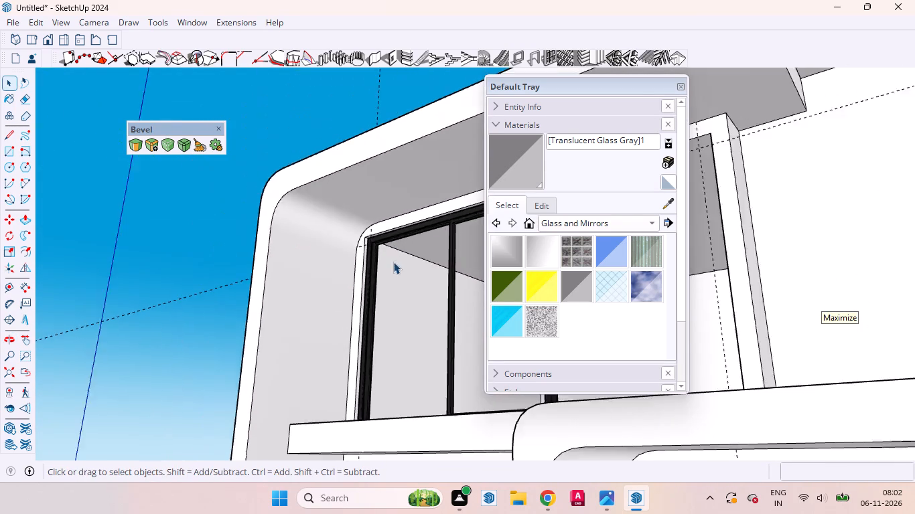
scroll(393, 262, down, 6)
Open 3D Warehouse and search the models for "sliding windows".
click(191, 27)
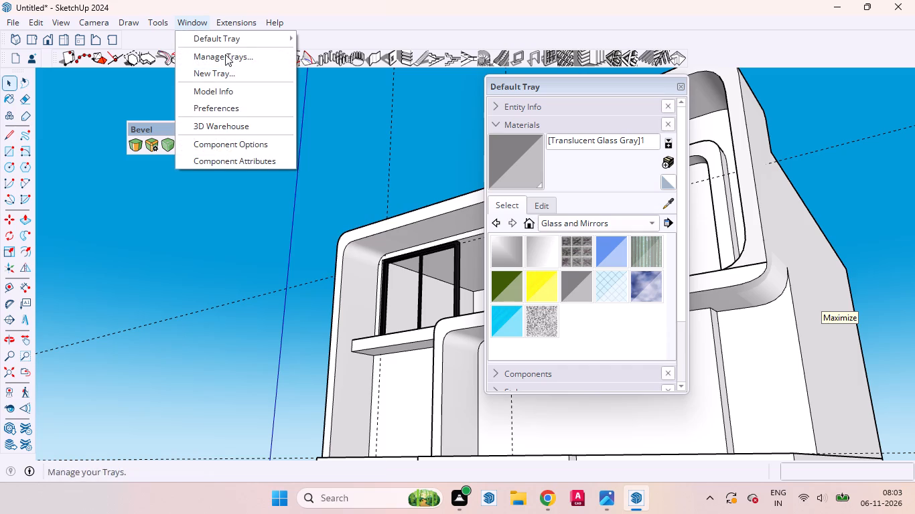
click(242, 123)
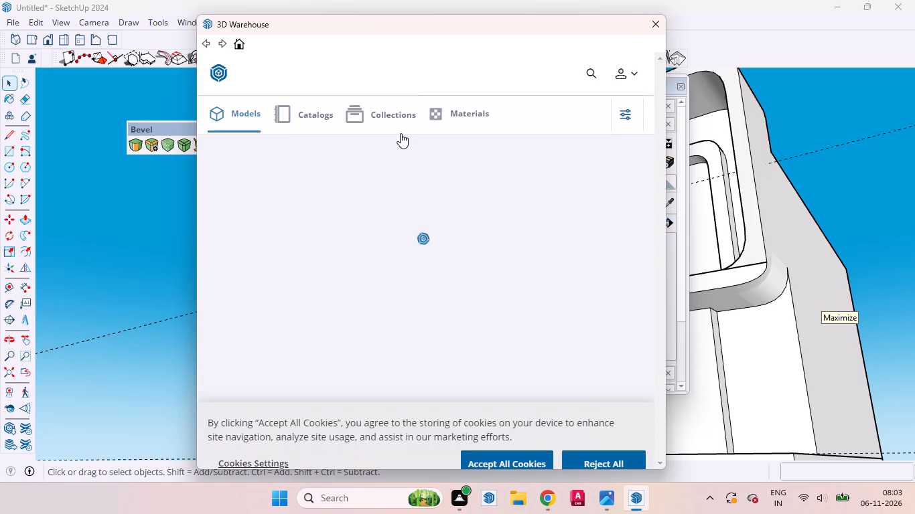
click(591, 69)
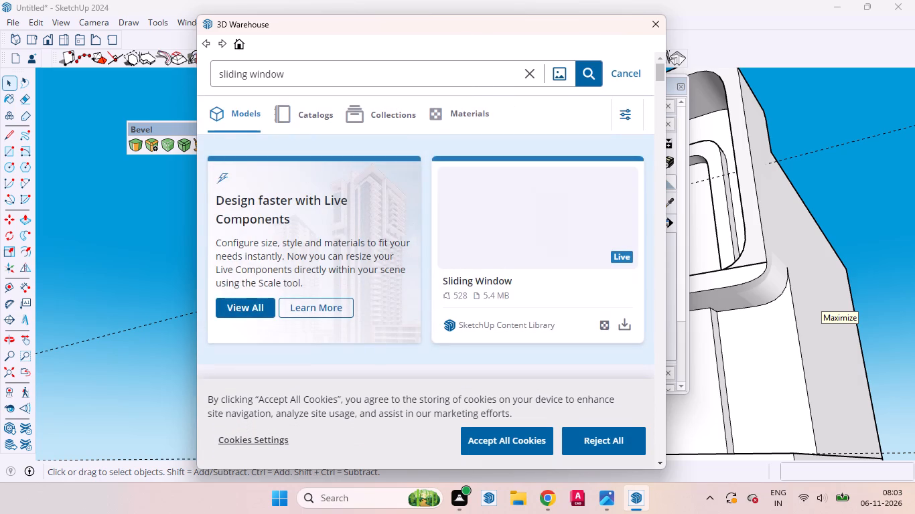
key(Return)
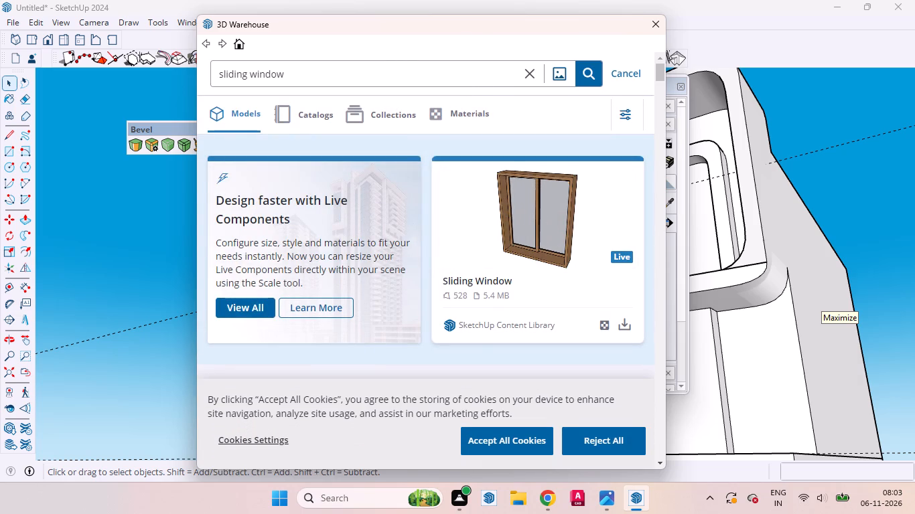
click(318, 78)
key(s)
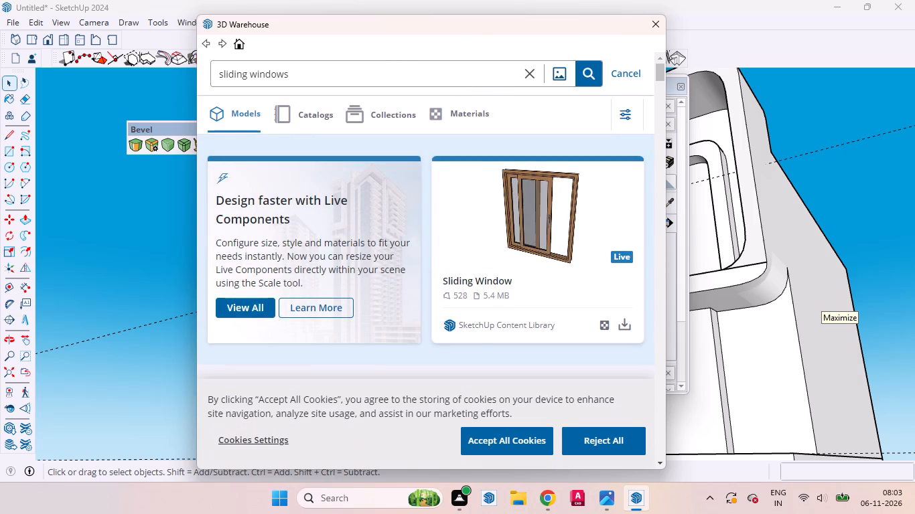
key(Return)
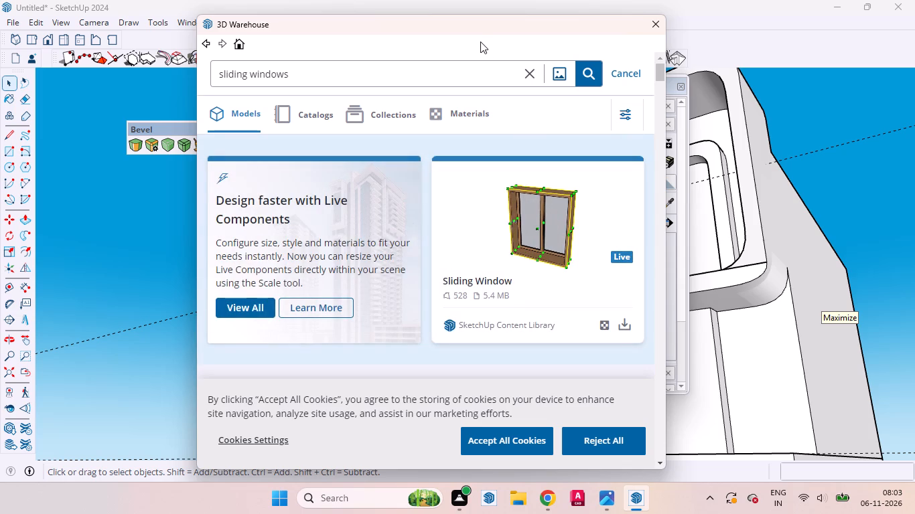
Browse the sliding windows search results, examining the models for a black-framed two-panel window suited to the upper-floor left recess.
scroll(410, 191, down, 4)
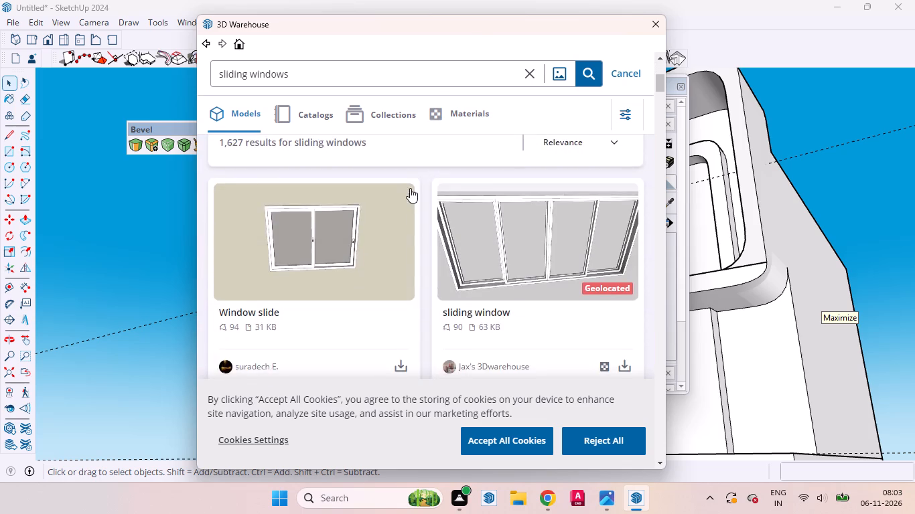
scroll(410, 191, down, 5)
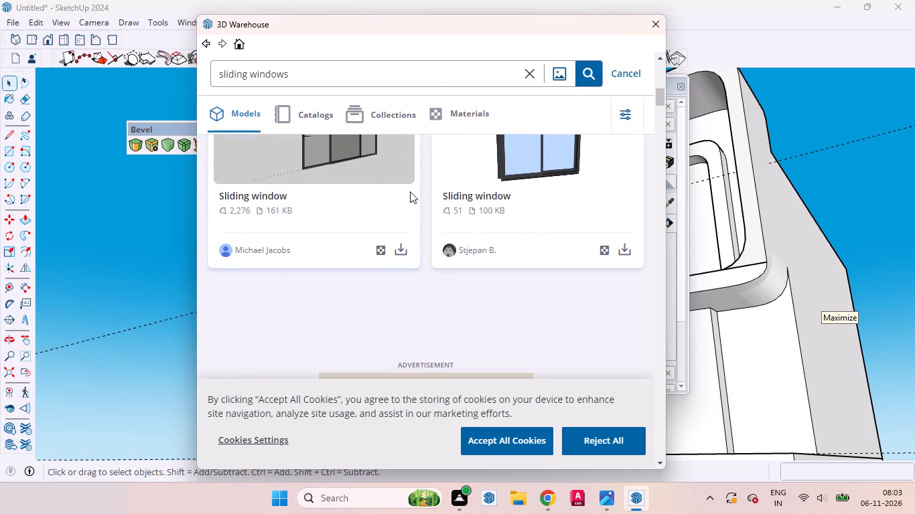
scroll(410, 191, down, 2)
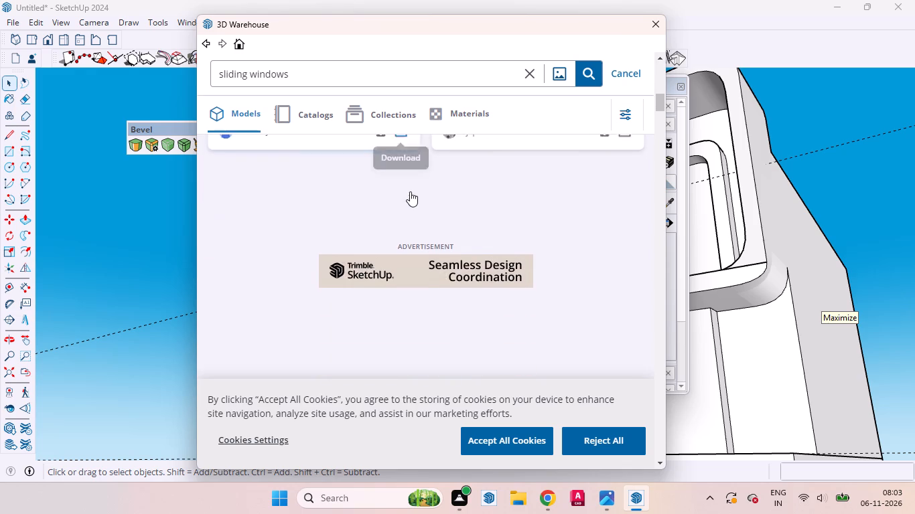
scroll(410, 191, up, 4)
scroll(410, 191, down, 9)
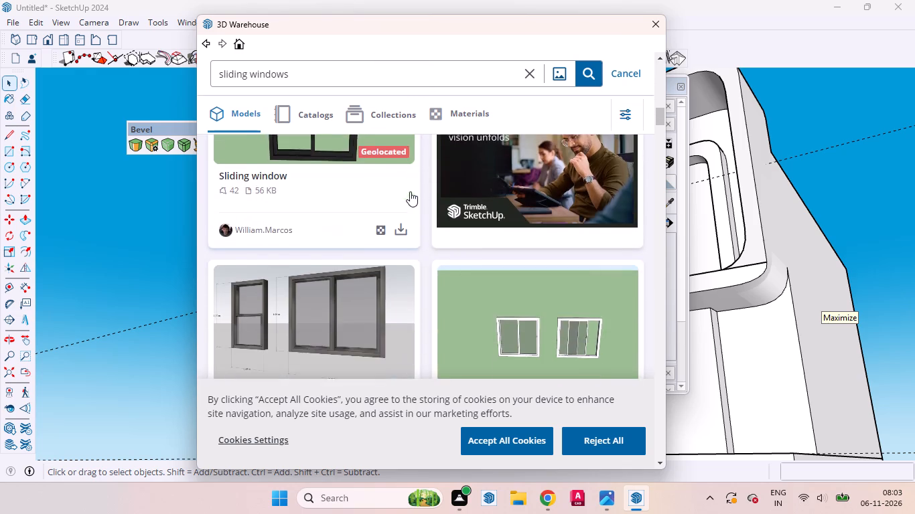
scroll(410, 191, down, 1)
scroll(410, 191, up, 3)
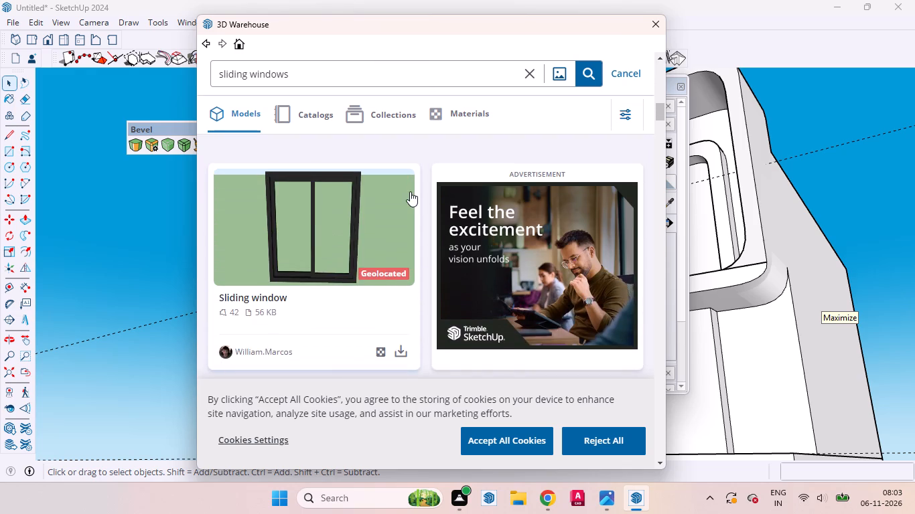
scroll(410, 191, down, 6)
scroll(410, 191, up, 1)
scroll(410, 191, down, 4)
scroll(410, 191, up, 2)
scroll(410, 191, down, 4)
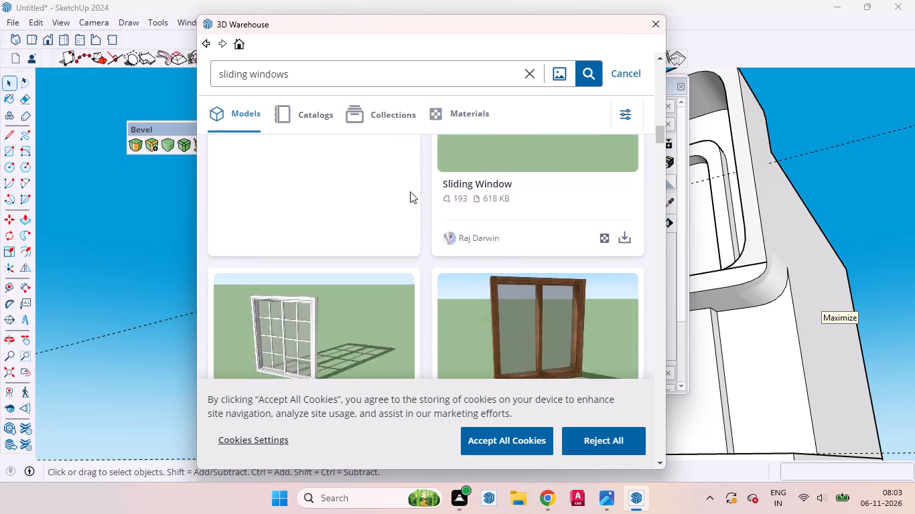
scroll(410, 191, down, 8)
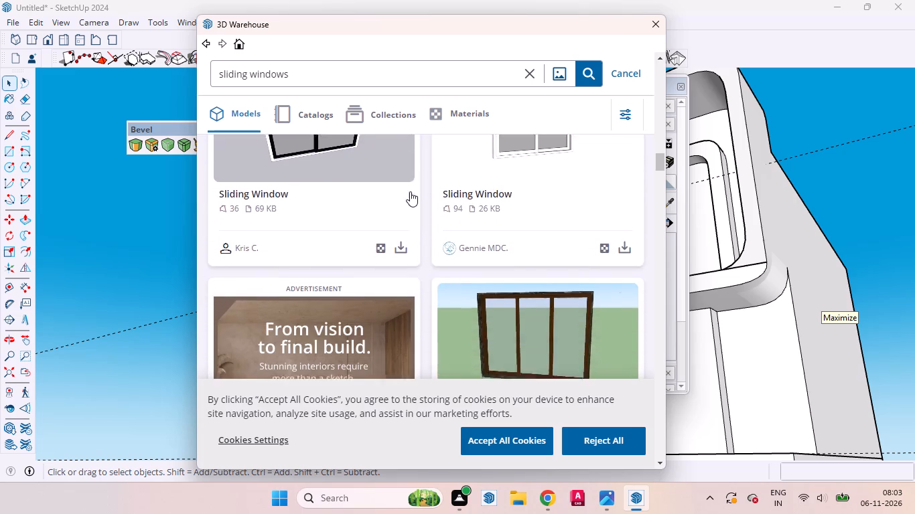
scroll(410, 191, down, 6)
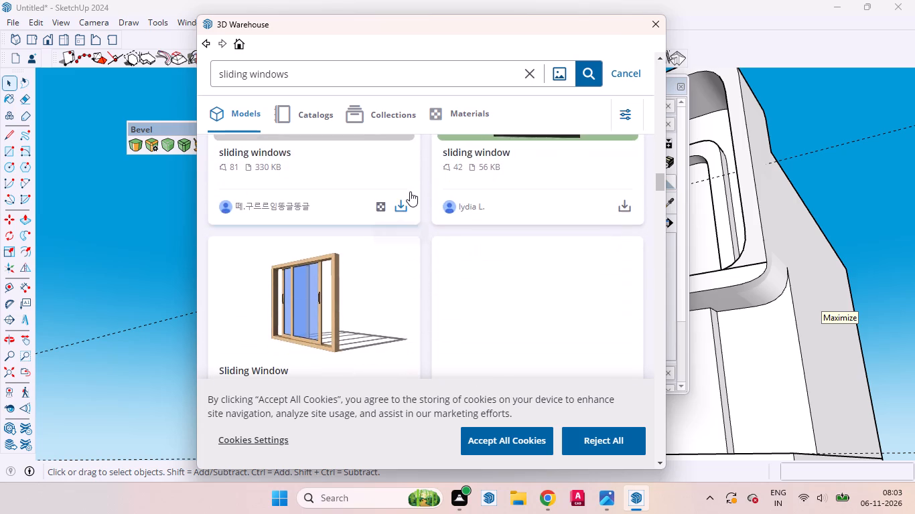
scroll(410, 191, down, 2)
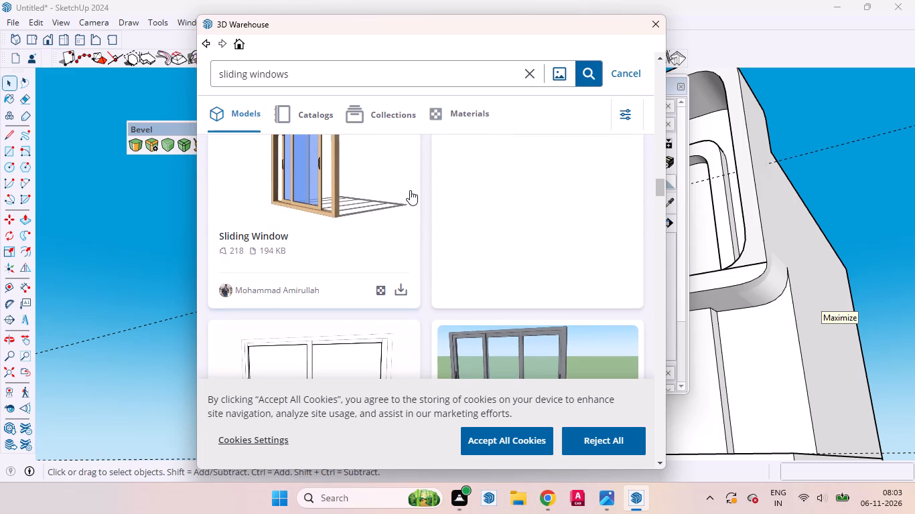
scroll(410, 190, down, 1)
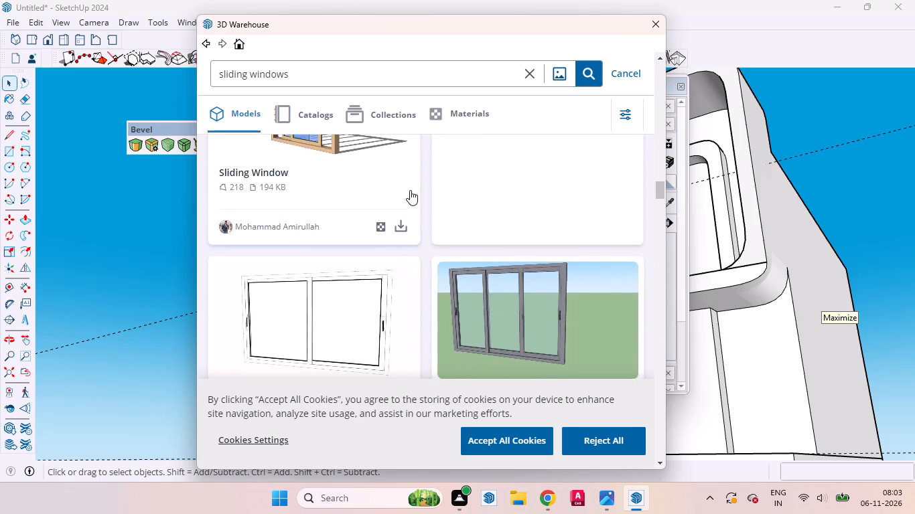
scroll(410, 190, down, 1)
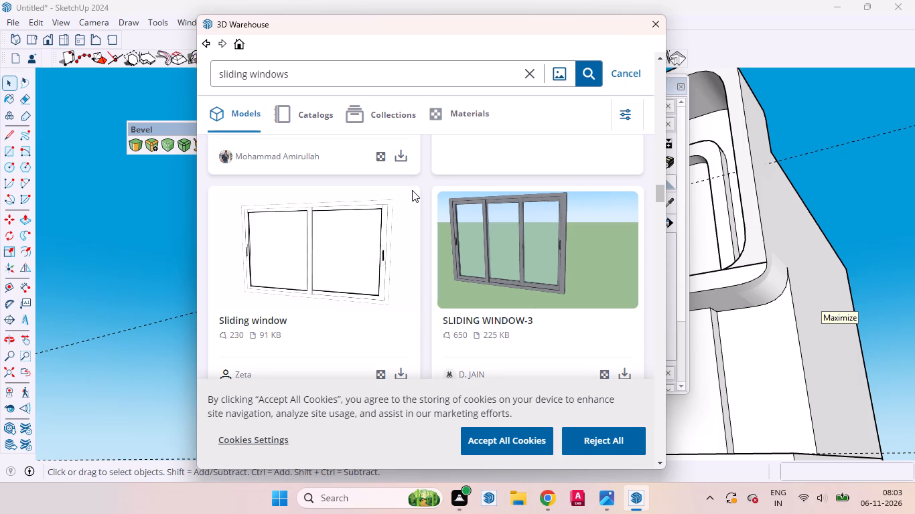
scroll(395, 222, down, 3)
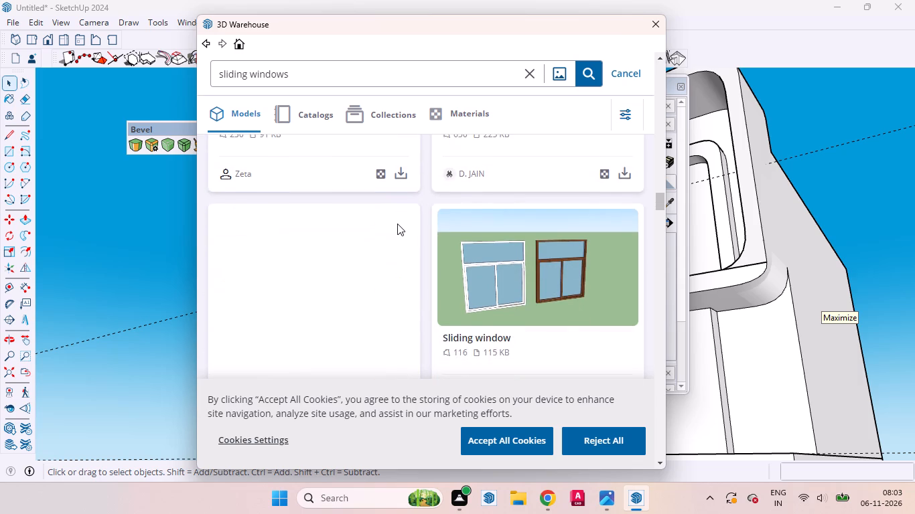
scroll(397, 224, down, 6)
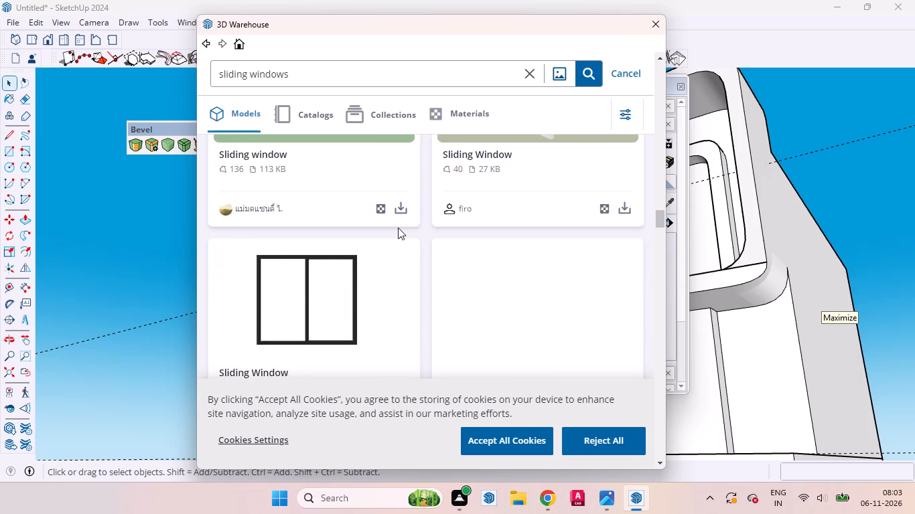
scroll(398, 228, down, 3)
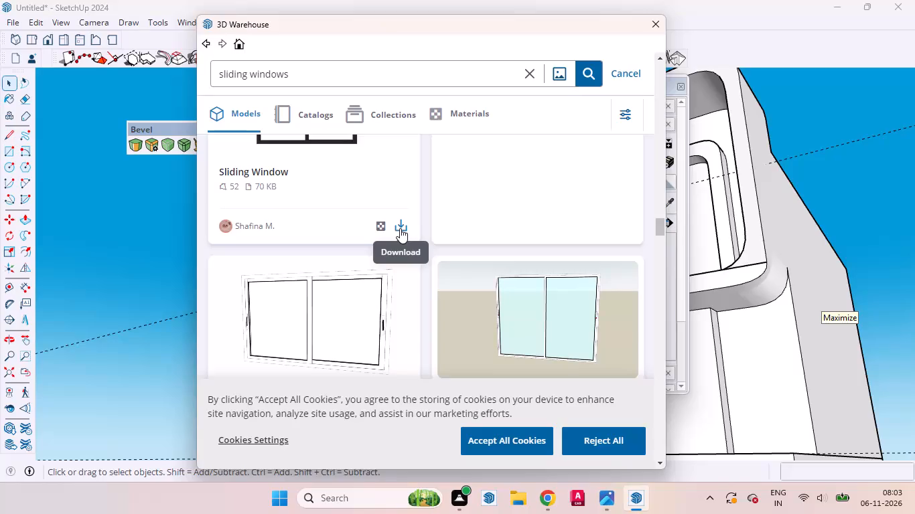
scroll(400, 228, up, 3)
scroll(400, 228, down, 2)
scroll(400, 228, up, 3)
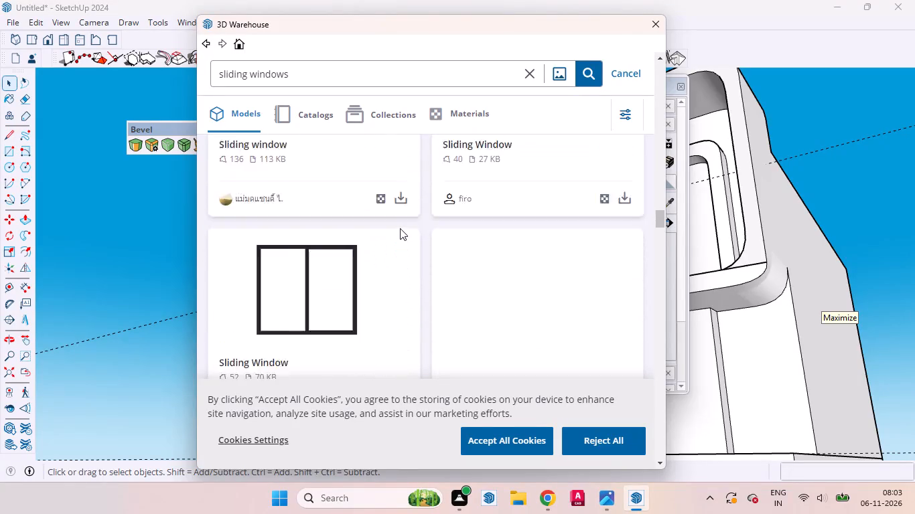
scroll(400, 228, up, 20)
scroll(400, 228, up, 1)
scroll(400, 228, down, 2)
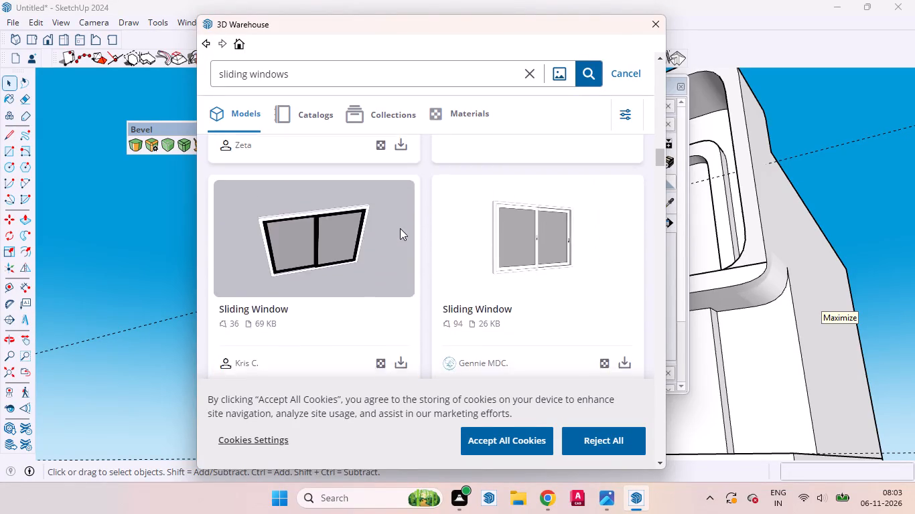
scroll(400, 228, down, 10)
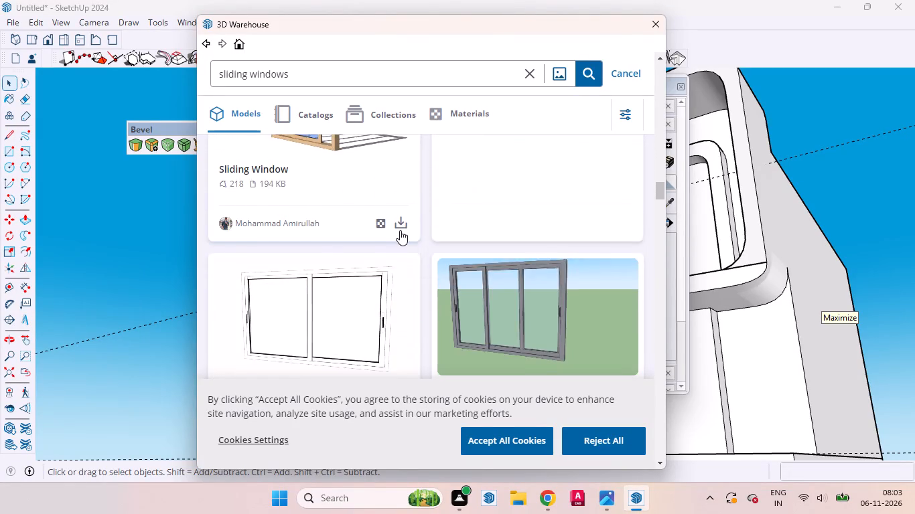
scroll(400, 230, up, 20)
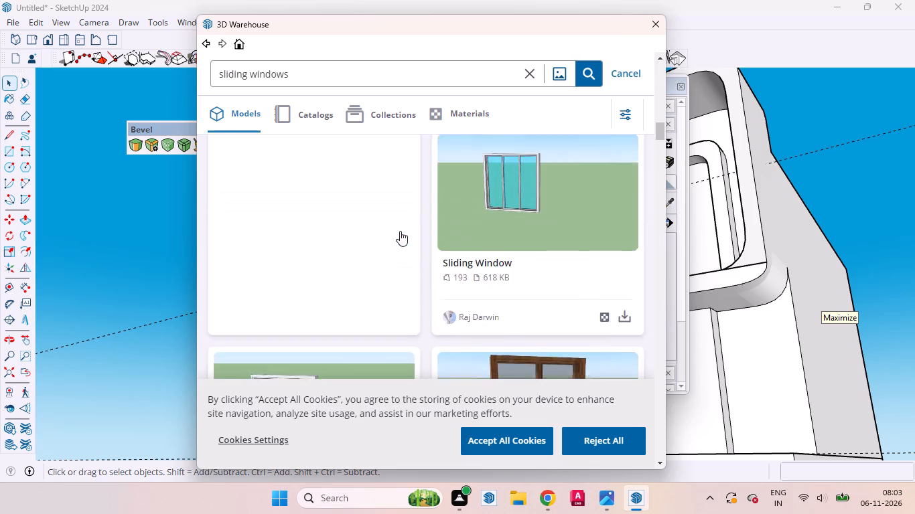
scroll(400, 231, up, 8)
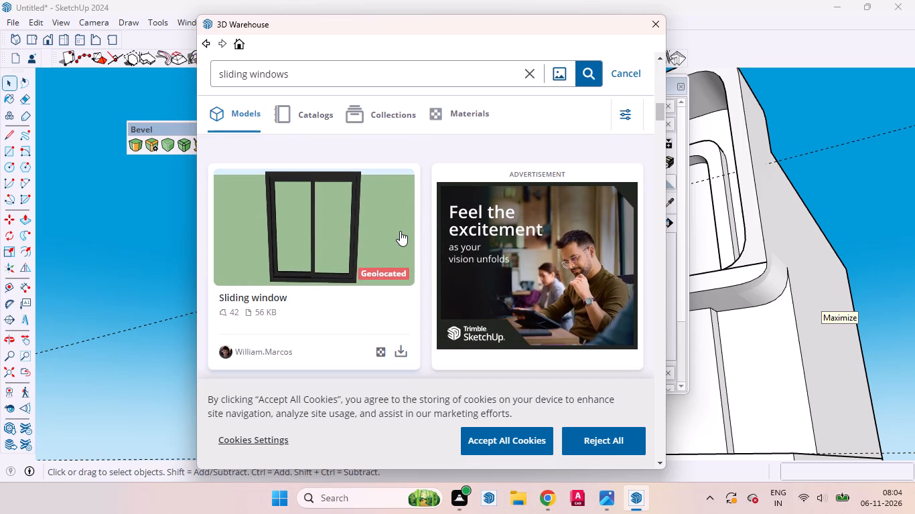
scroll(400, 231, down, 1)
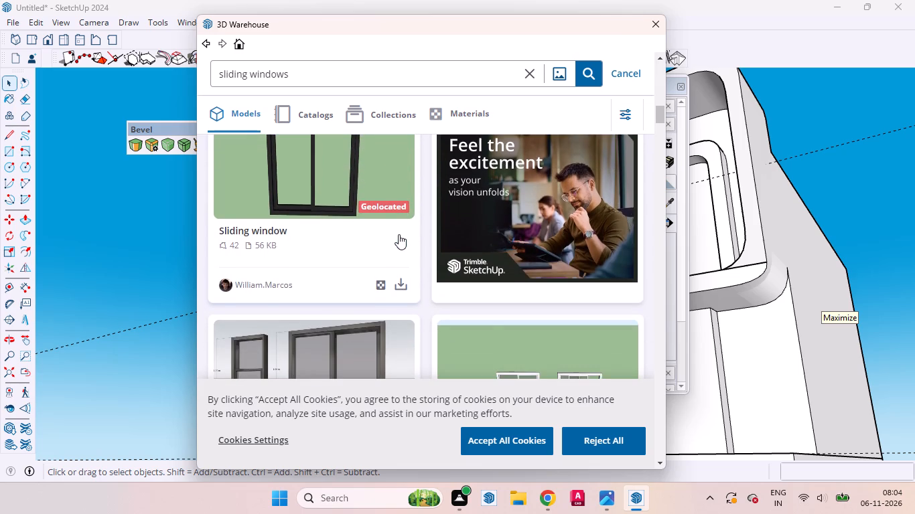
scroll(367, 256, down, 19)
scroll(431, 260, down, 8)
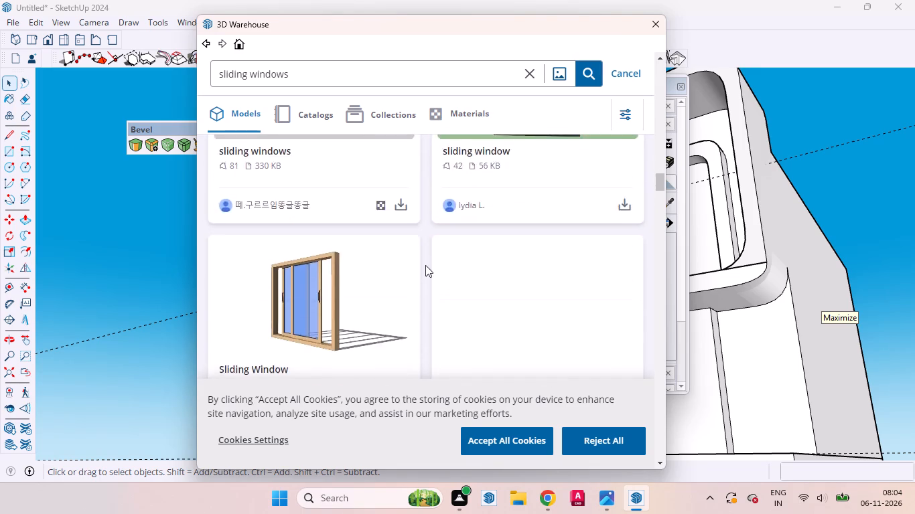
scroll(425, 265, down, 19)
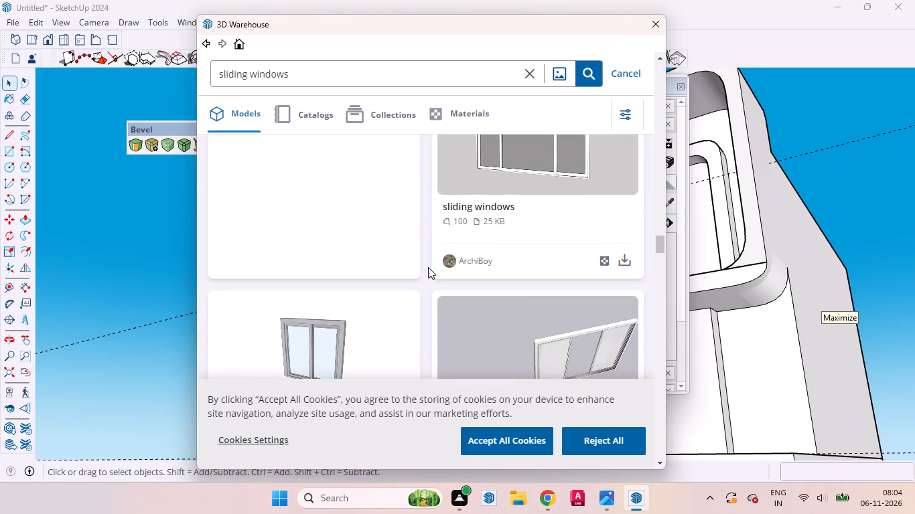
scroll(423, 272, down, 3)
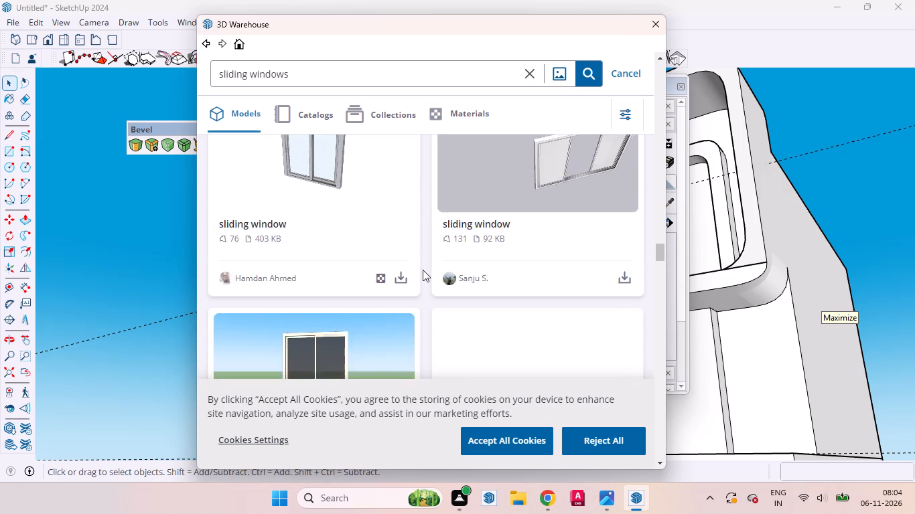
scroll(423, 270, down, 10)
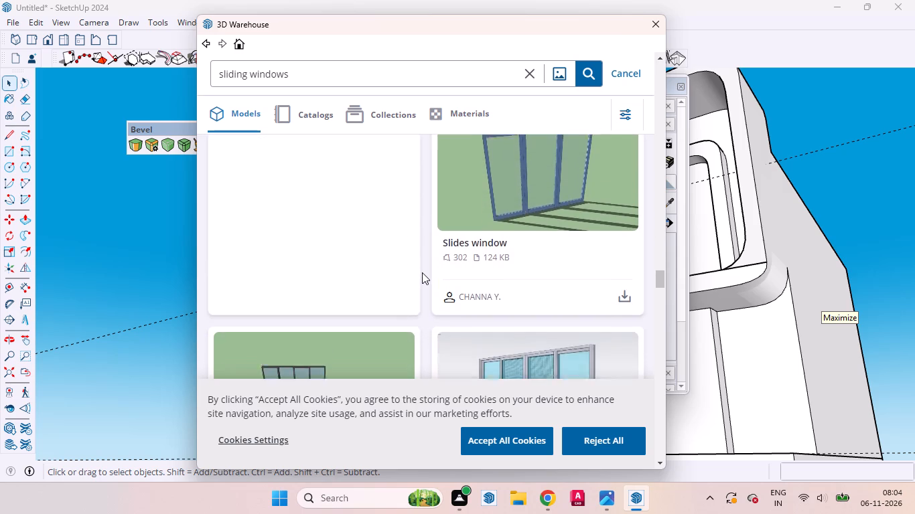
scroll(422, 272, up, 1)
scroll(422, 272, down, 12)
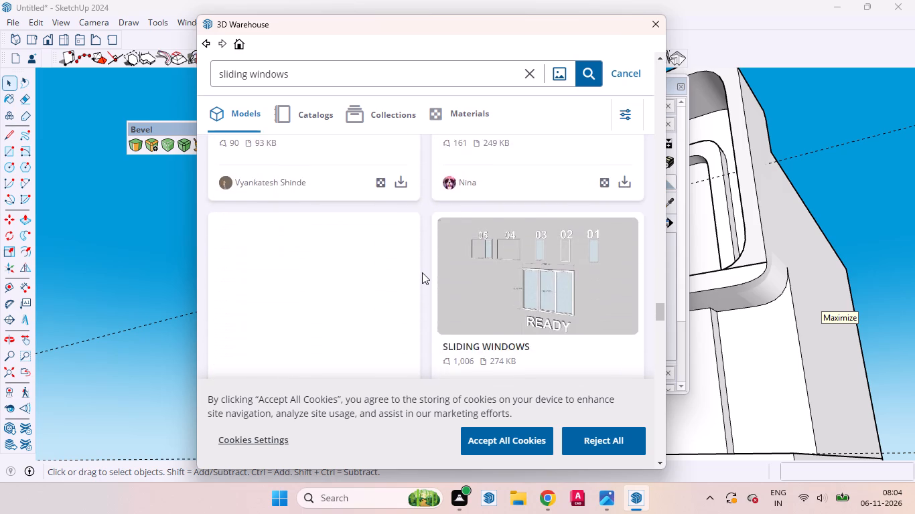
scroll(422, 272, down, 7)
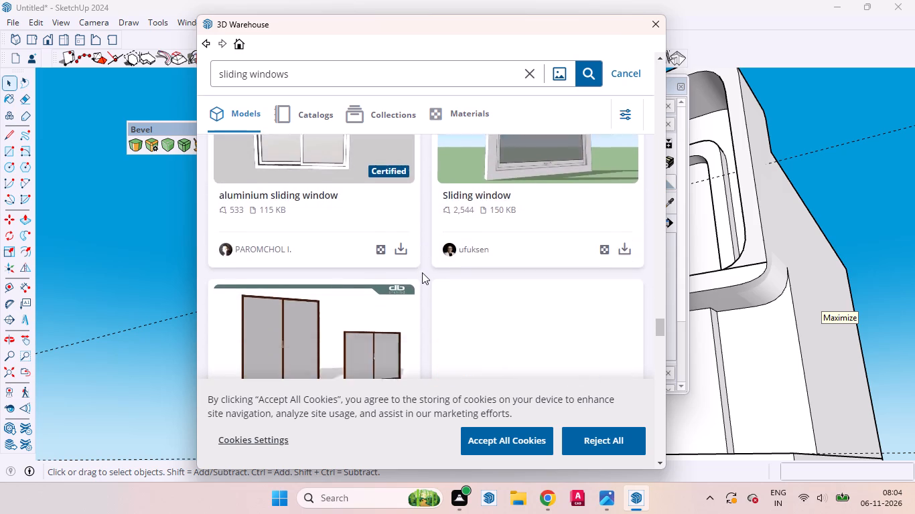
scroll(422, 272, down, 6)
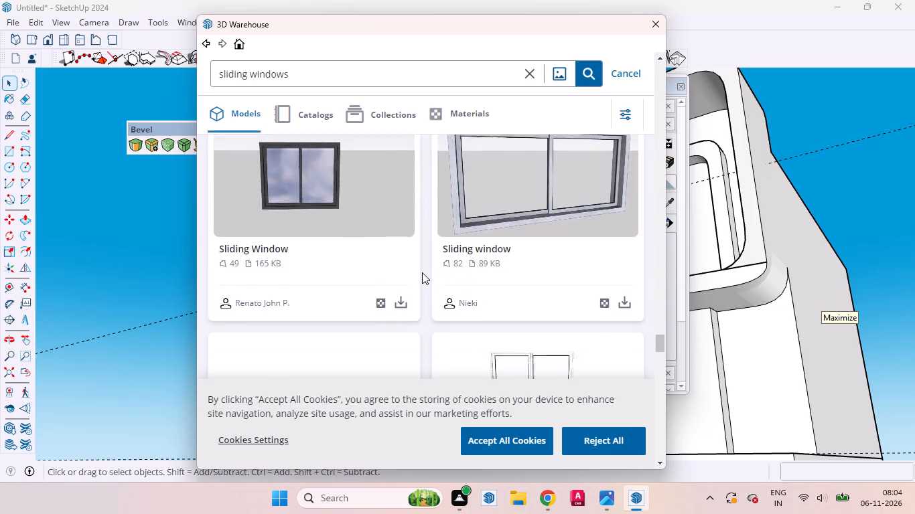
scroll(422, 272, down, 7)
scroll(422, 272, up, 1)
scroll(422, 272, down, 1)
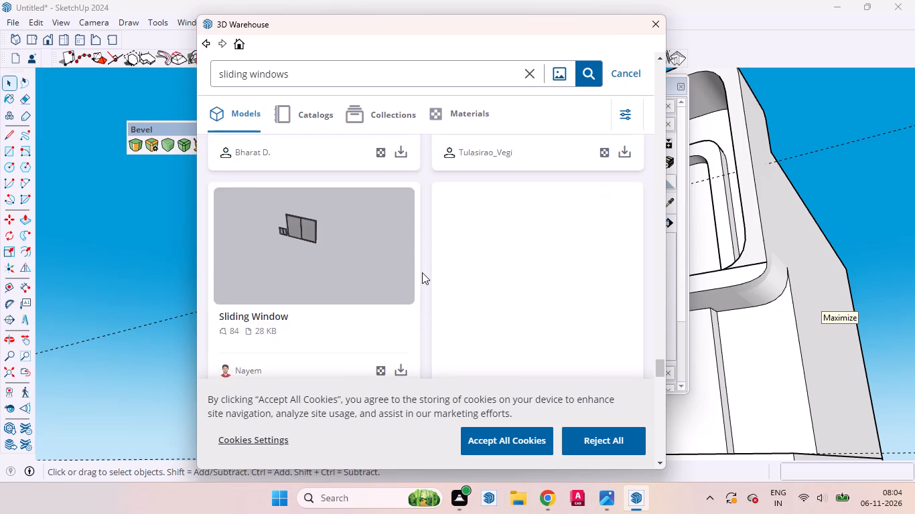
scroll(422, 272, down, 8)
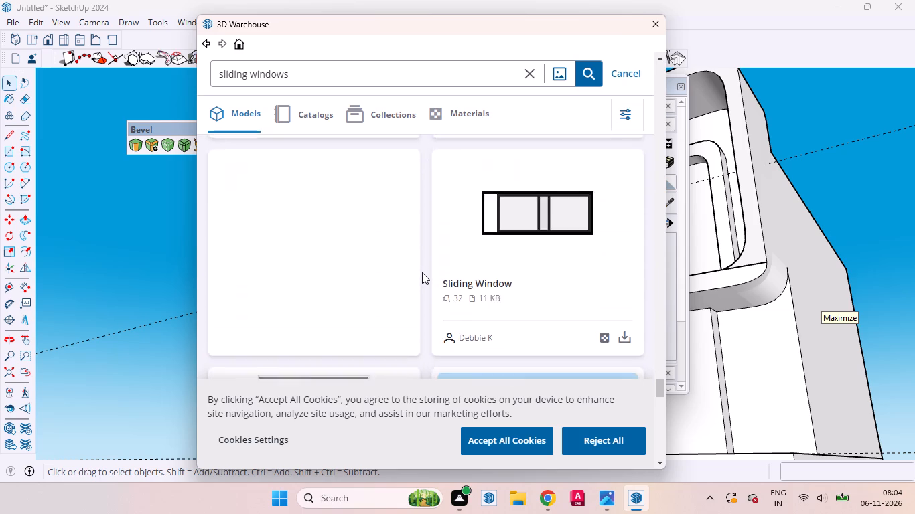
Browse the remaining sliding windows results for a black-framed model suited to the upper-floor left recess.
scroll(422, 272, down, 6)
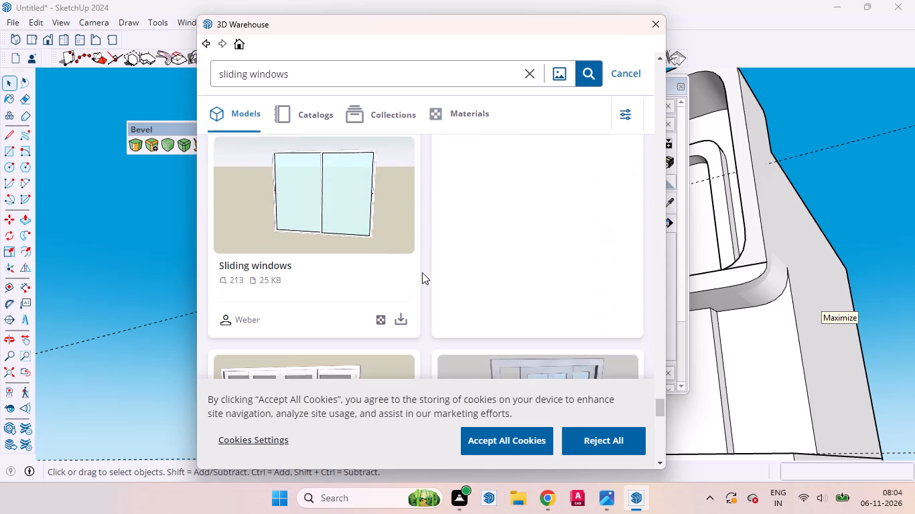
scroll(422, 272, down, 10)
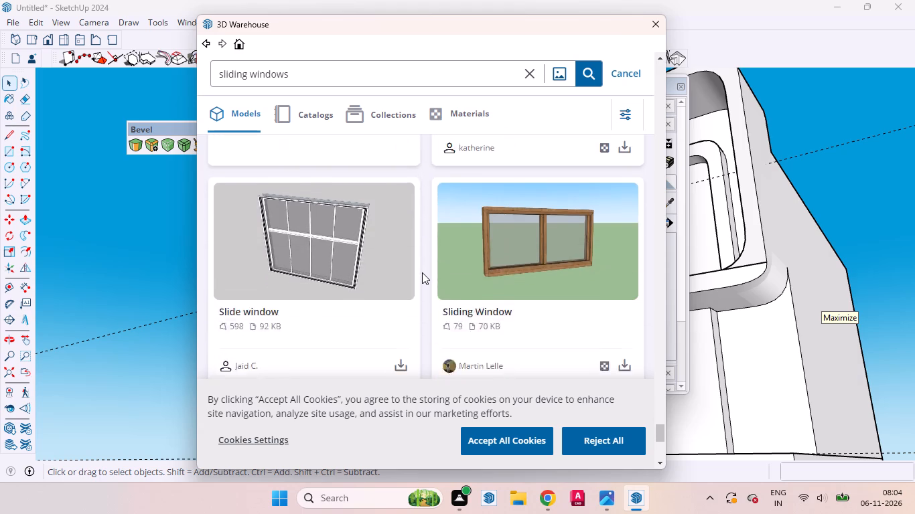
scroll(422, 272, down, 7)
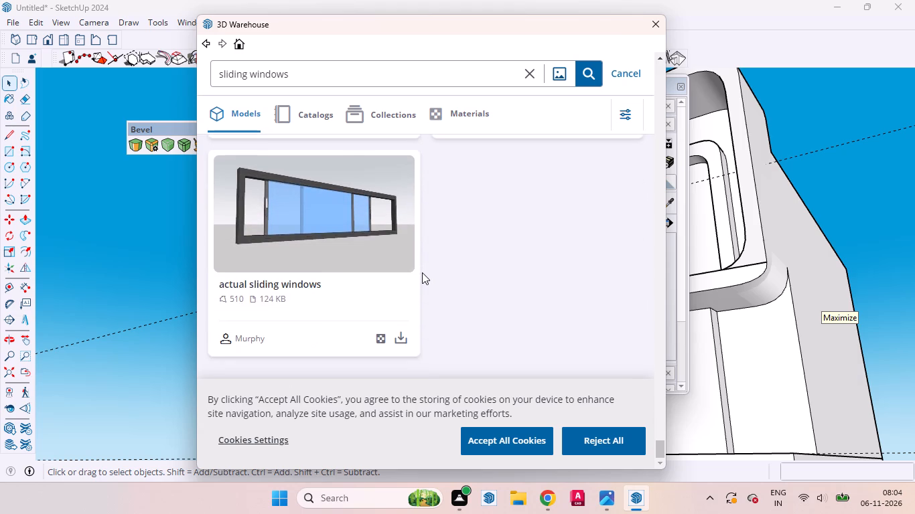
scroll(422, 272, down, 3)
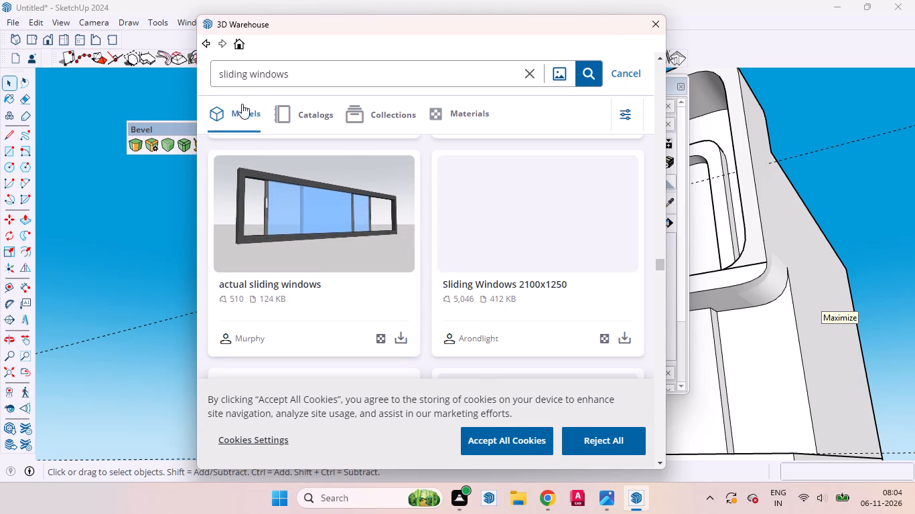
scroll(304, 244, up, 4)
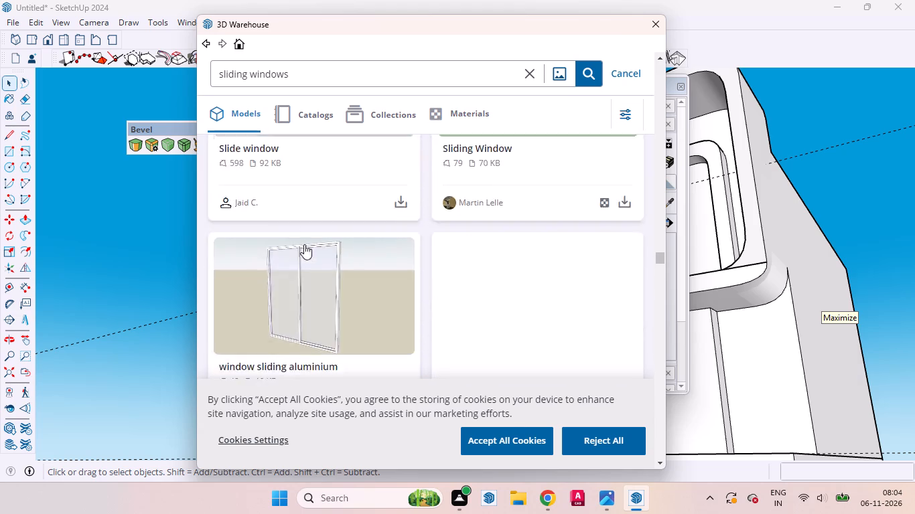
scroll(304, 244, up, 18)
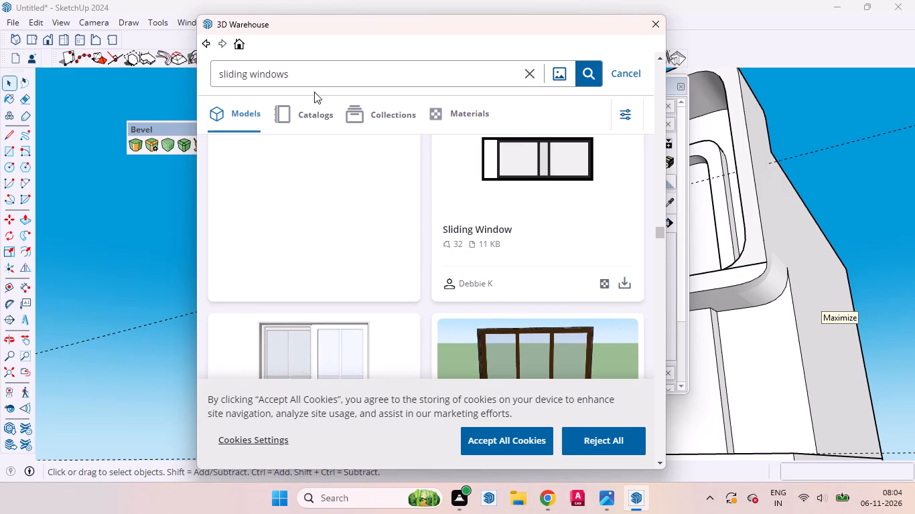
Broaden the 3D Warehouse model search to "windows".
drag(247, 74, 163, 73)
key(BackSpace)
key(Return)
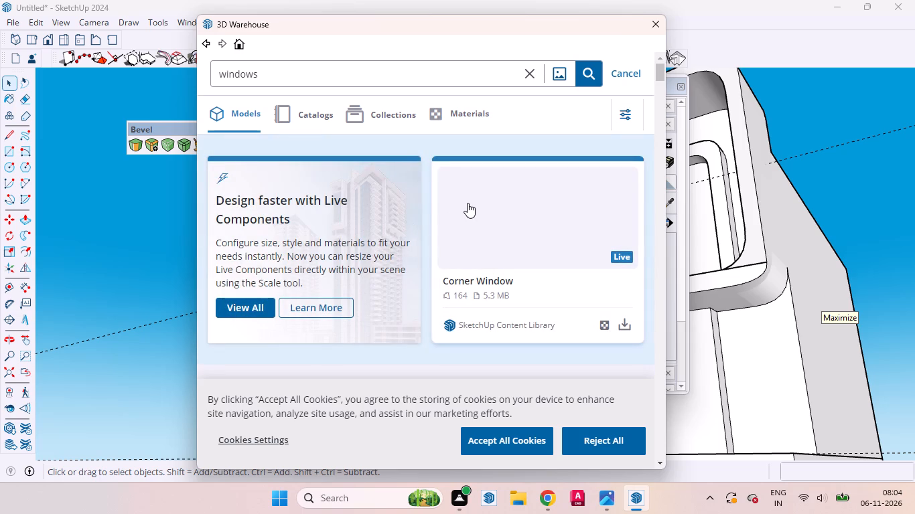
Browse the windows search results, examining the models for a black-framed multi-panel window.
scroll(468, 203, down, 6)
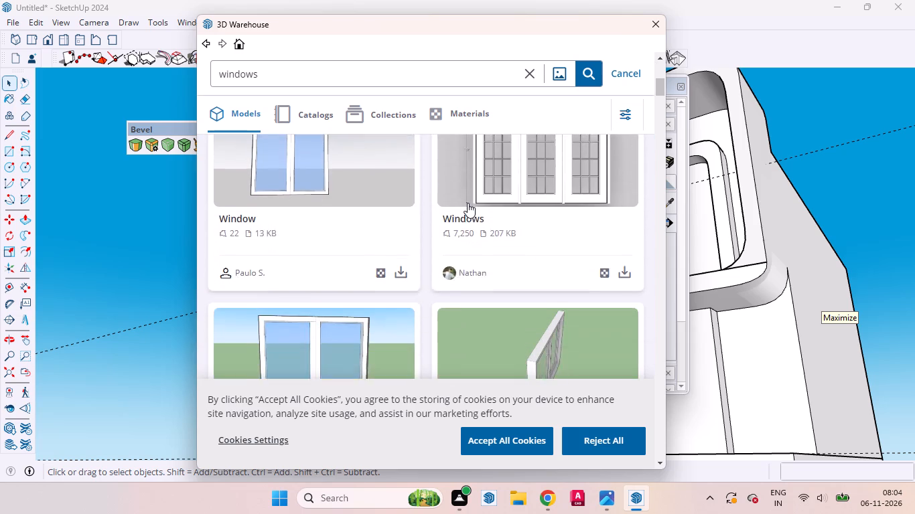
scroll(468, 203, down, 12)
scroll(468, 203, up, 2)
scroll(468, 203, down, 3)
scroll(468, 203, up, 2)
scroll(468, 203, down, 1)
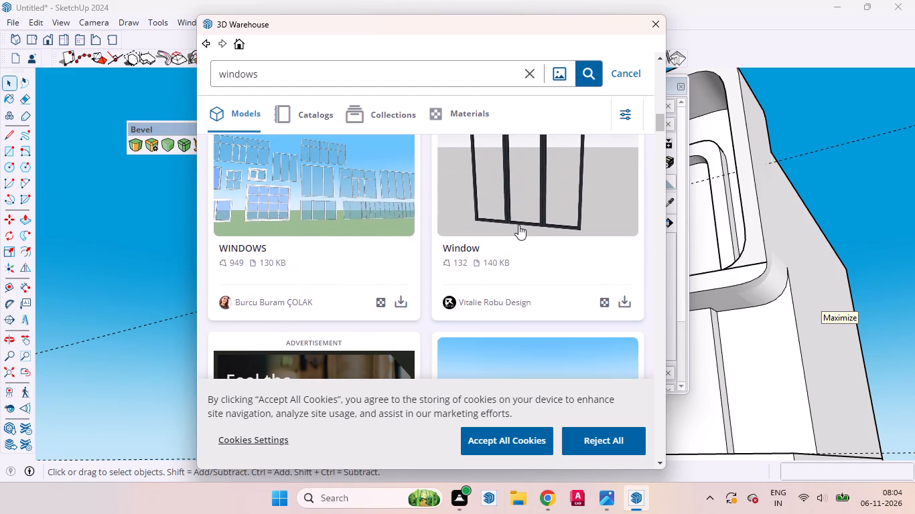
scroll(527, 220, up, 2)
scroll(530, 259, down, 1)
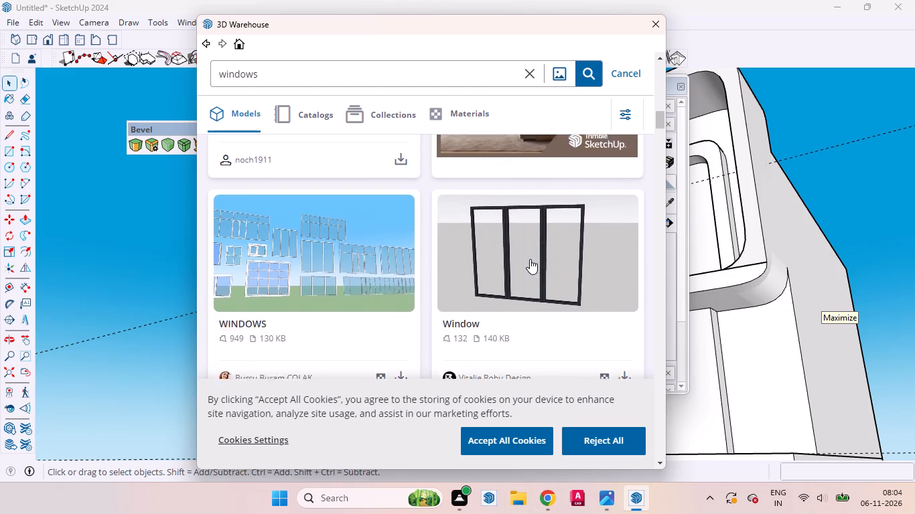
scroll(530, 259, down, 10)
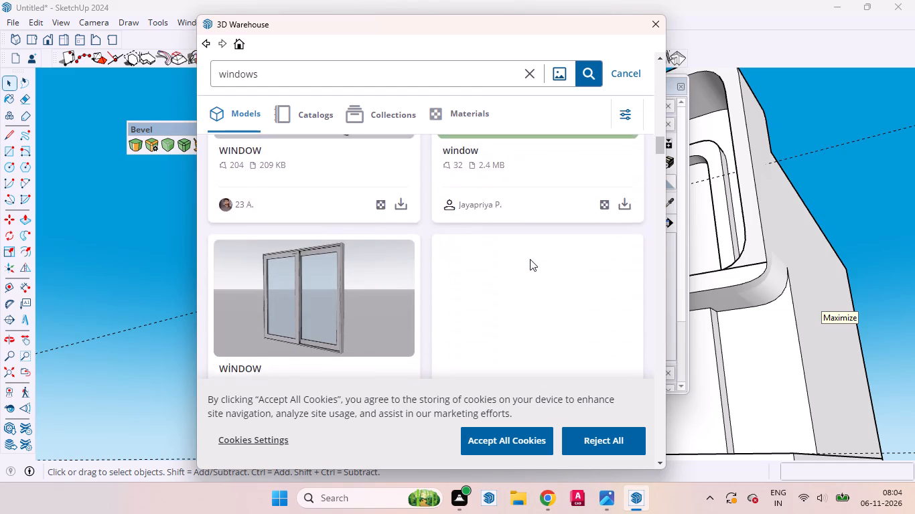
scroll(530, 259, down, 11)
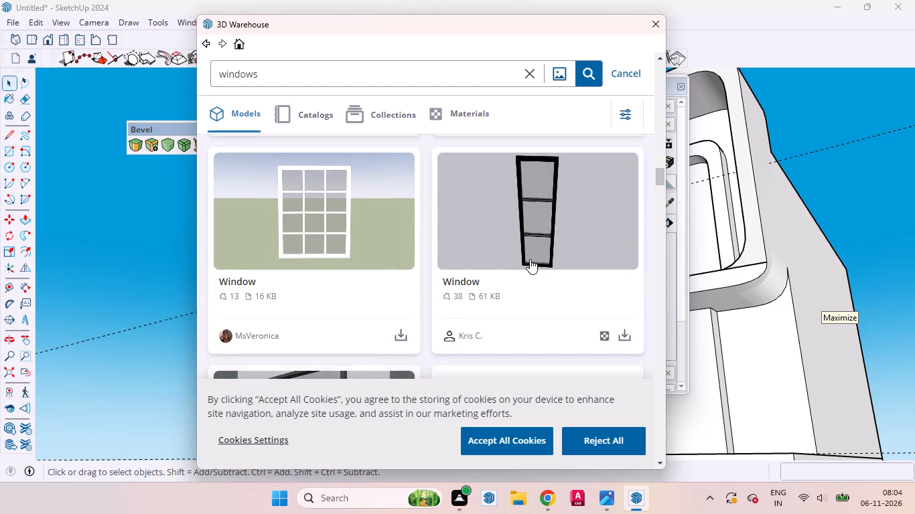
scroll(530, 259, down, 12)
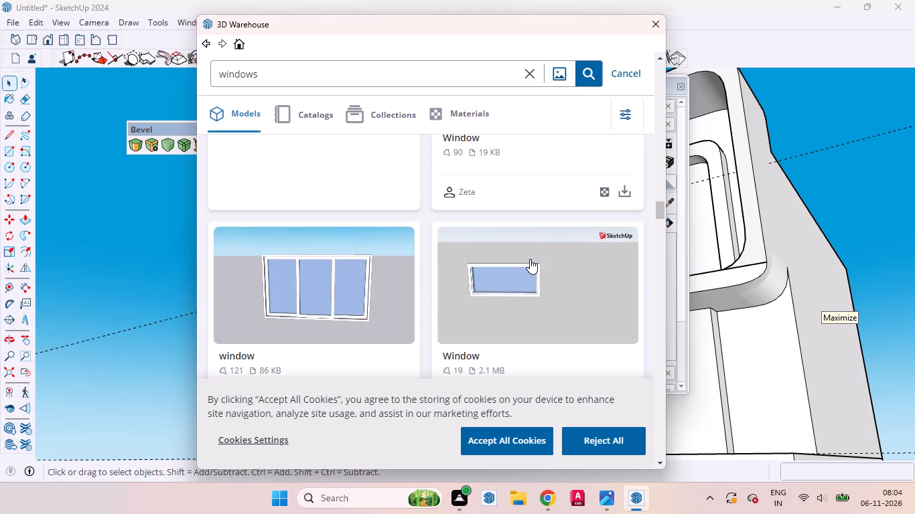
scroll(530, 259, down, 9)
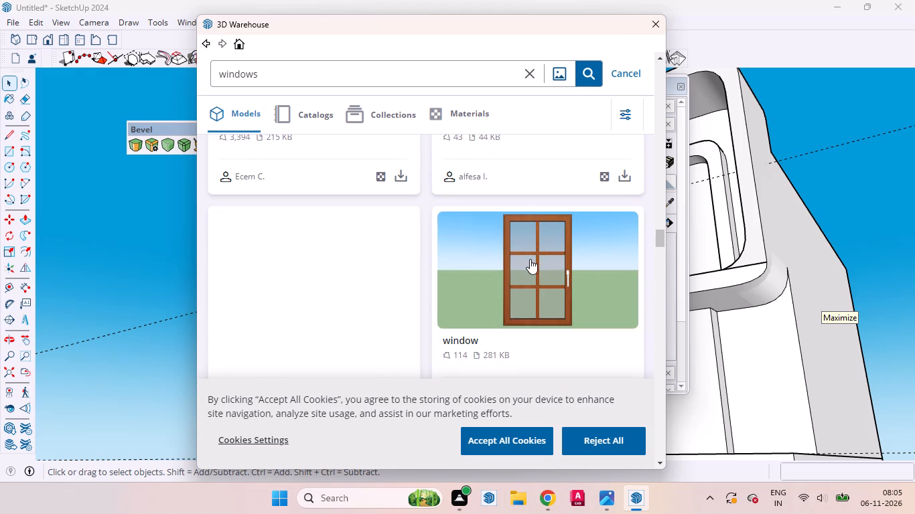
scroll(530, 259, down, 11)
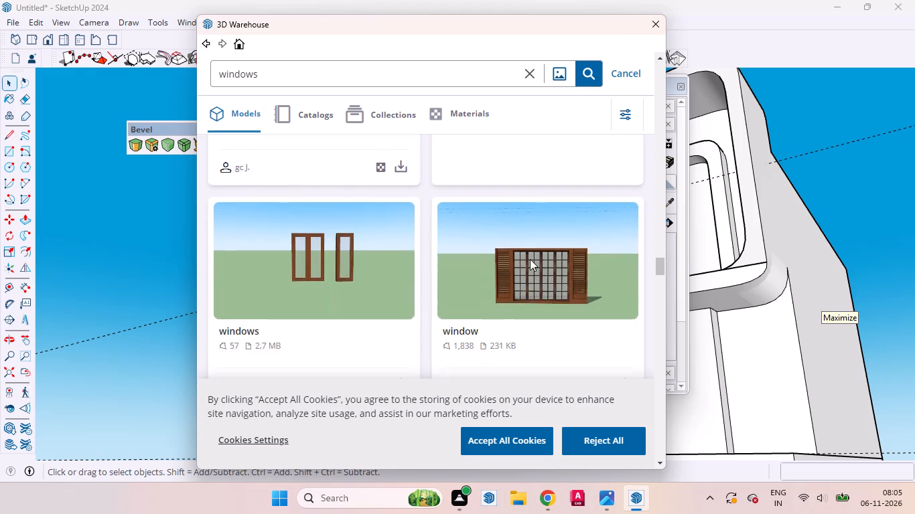
scroll(530, 259, down, 16)
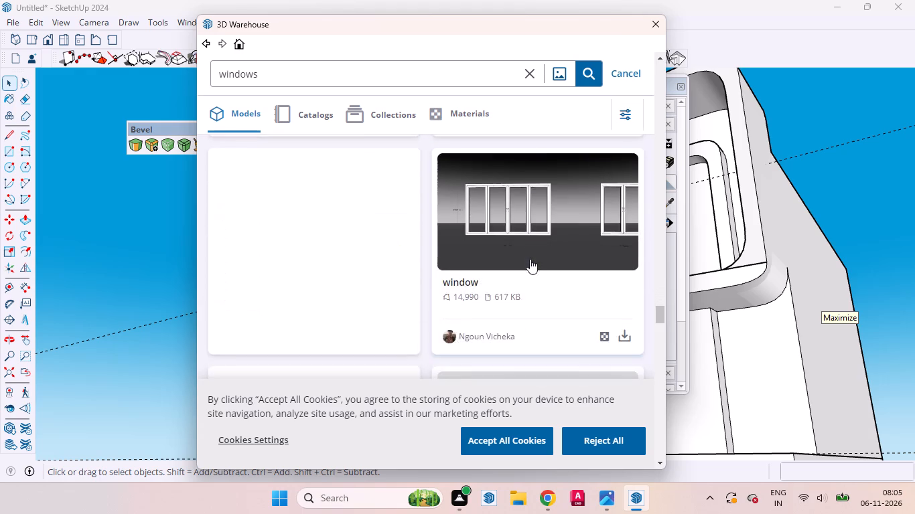
Go back through the windows results to compare the dark-framed candidates seen earlier.
scroll(530, 259, up, 11)
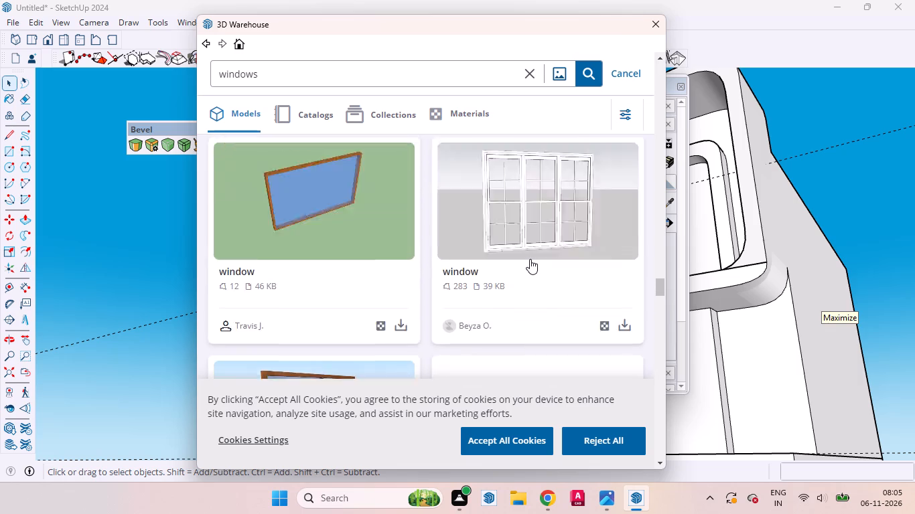
scroll(530, 259, up, 4)
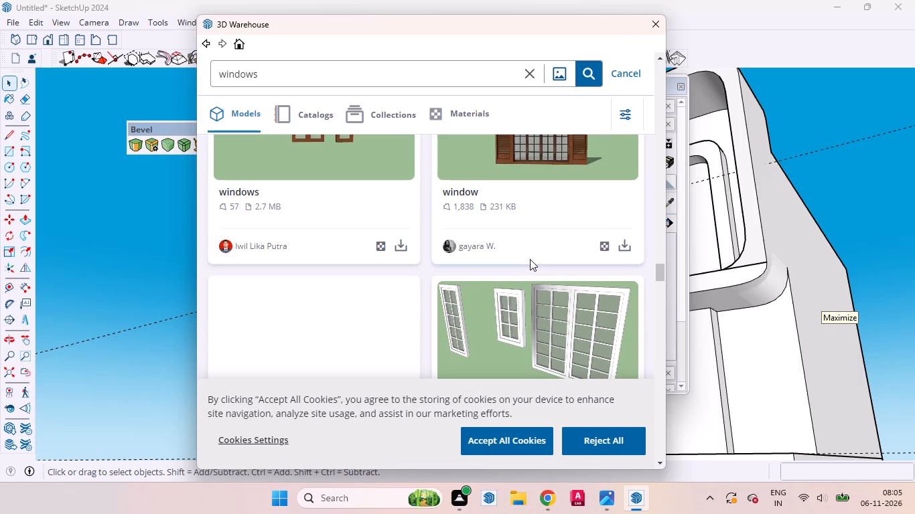
scroll(530, 259, up, 16)
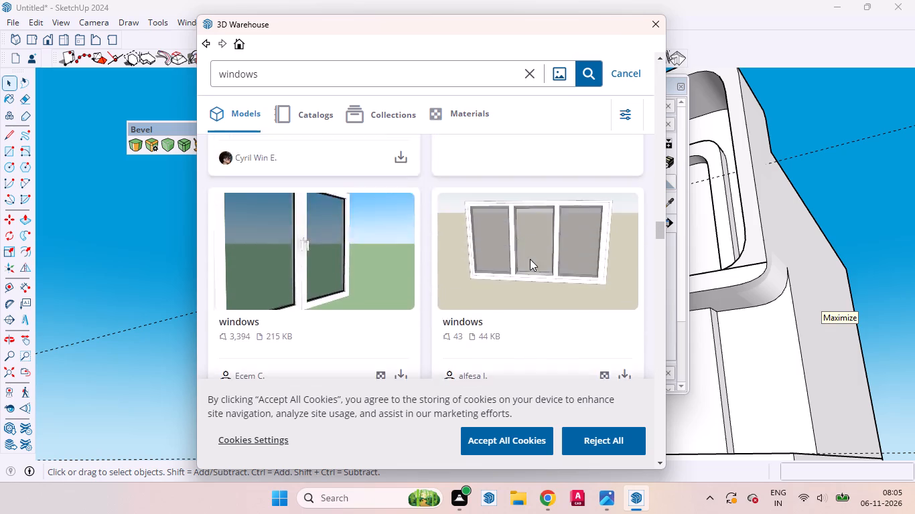
scroll(530, 259, up, 11)
scroll(530, 259, down, 1)
scroll(530, 259, up, 7)
scroll(530, 259, down, 1)
scroll(530, 259, up, 3)
scroll(530, 259, down, 1)
scroll(530, 259, up, 1)
scroll(530, 259, down, 1)
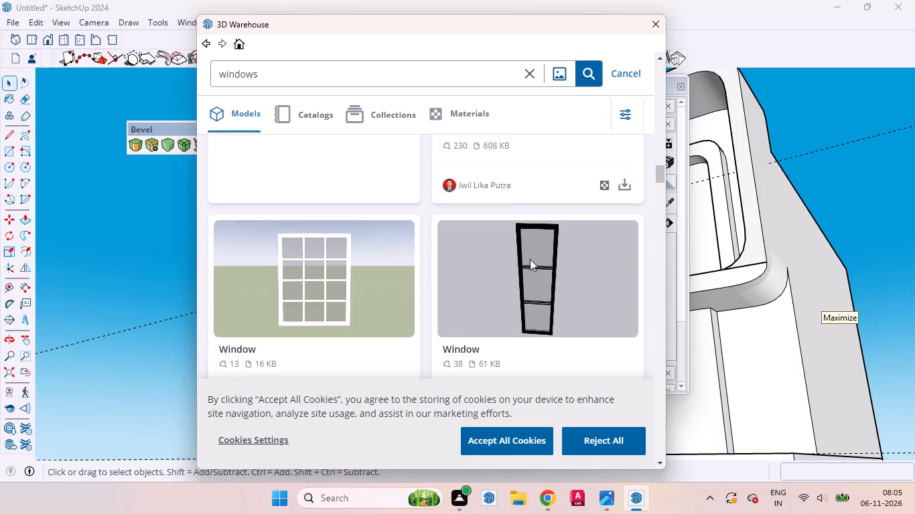
scroll(530, 259, up, 8)
scroll(530, 259, down, 1)
scroll(530, 259, up, 3)
scroll(530, 259, down, 1)
scroll(530, 259, up, 6)
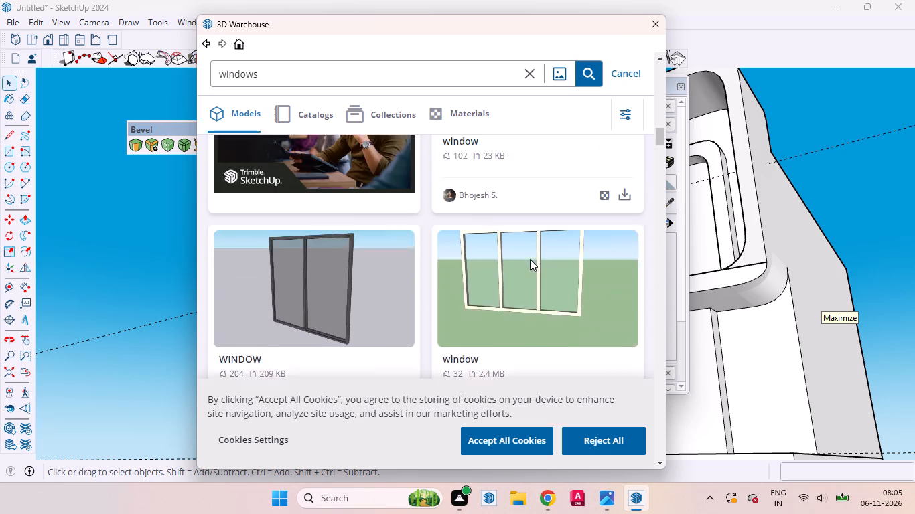
scroll(530, 259, up, 9)
Load the 140 KB black-framed three-panel "Window" directly into the model and place it on the upper-floor terrace beside the left recess.
scroll(530, 259, down, 4)
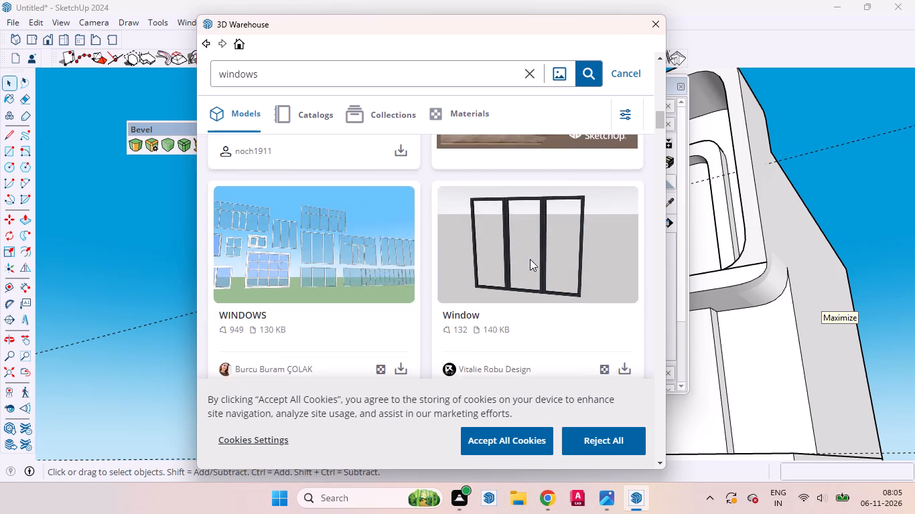
scroll(530, 259, down, 2)
click(628, 238)
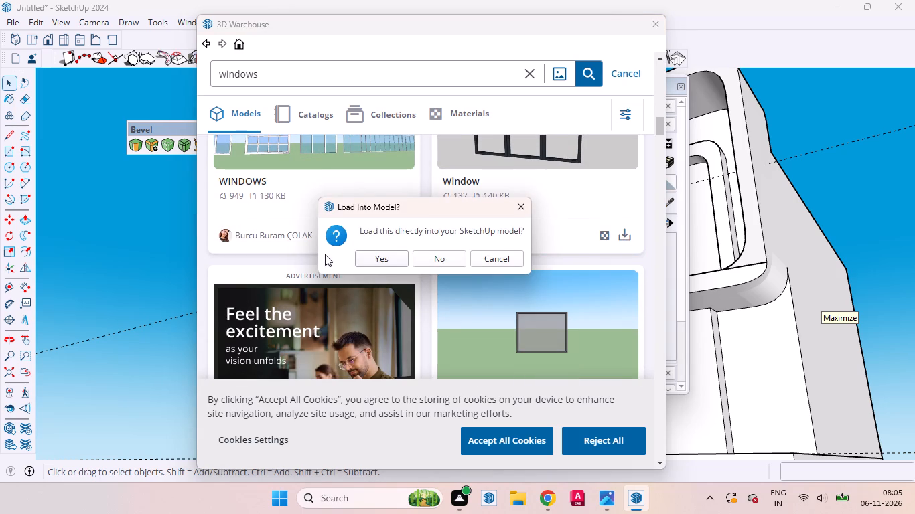
click(377, 260)
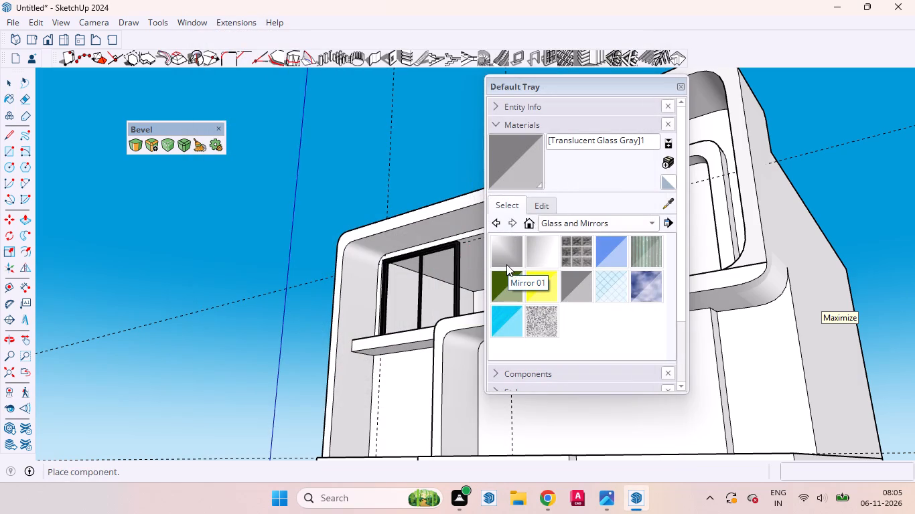
scroll(326, 280, up, 5)
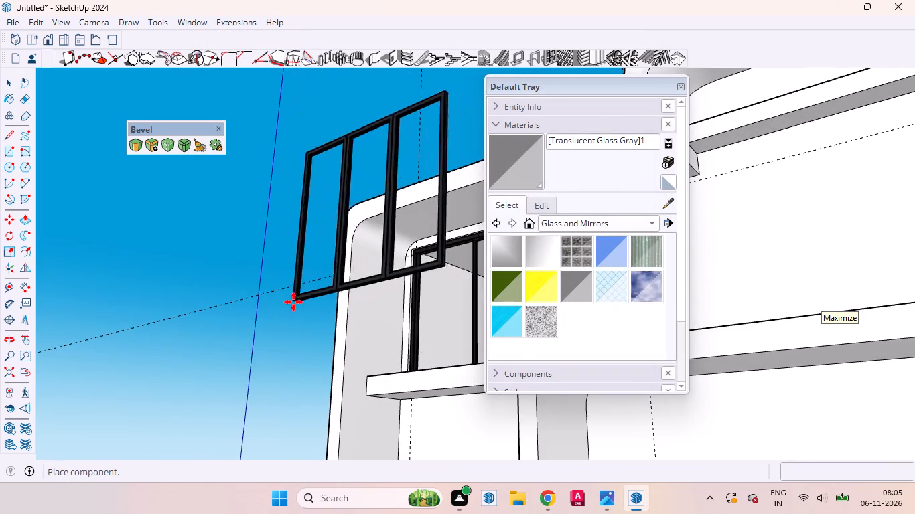
middle_drag(391, 375, 442, 432)
scroll(442, 432, up, 1)
scroll(327, 353, down, 16)
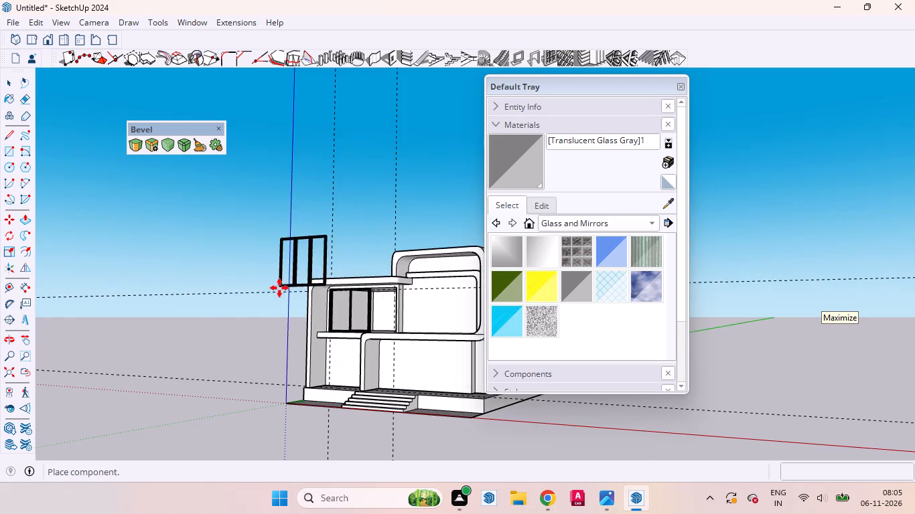
middle_drag(308, 320, 417, 414)
scroll(446, 347, up, 5)
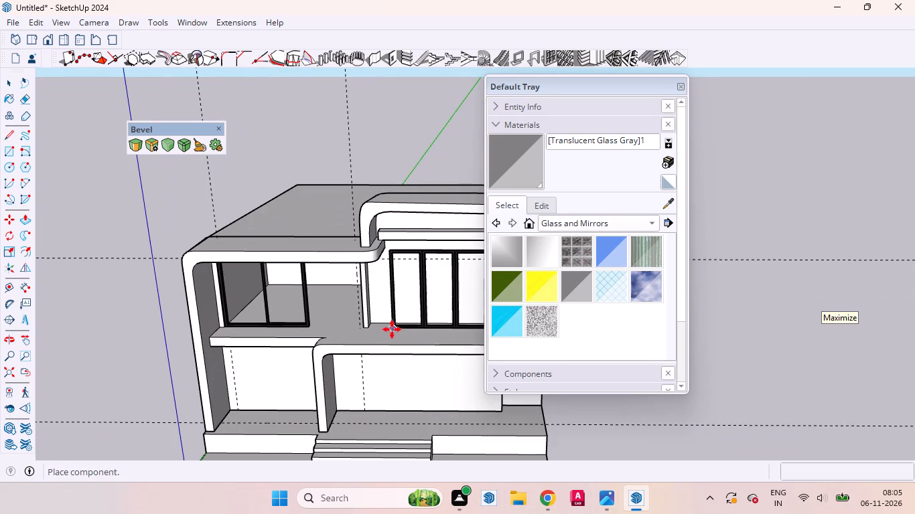
click(386, 333)
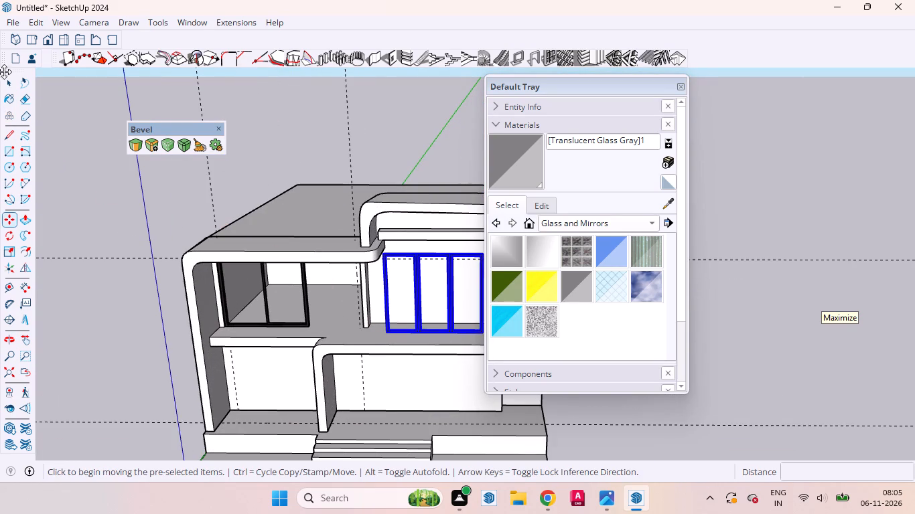
click(5, 79)
Examine the existing two-panel black frame in the upper-floor left recess close up and from above.
scroll(163, 265, up, 12)
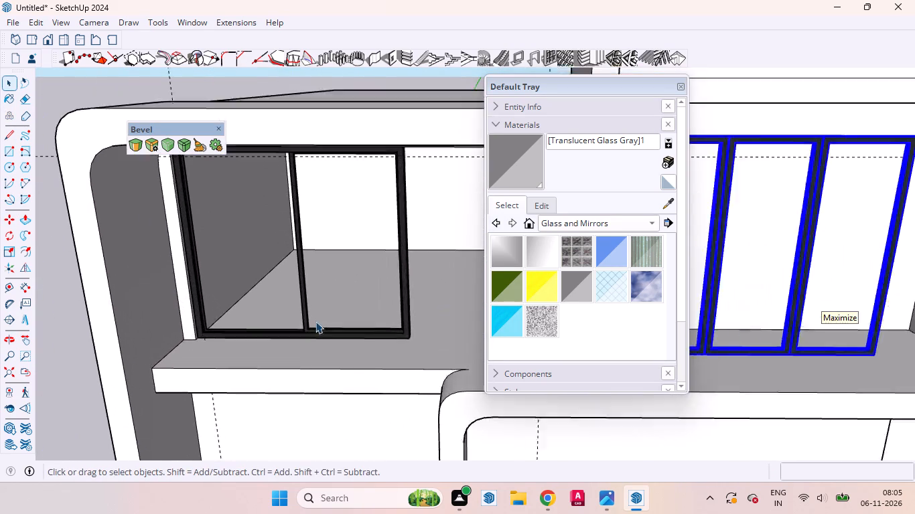
scroll(315, 321, up, 10)
middle_drag(300, 343, 506, 315)
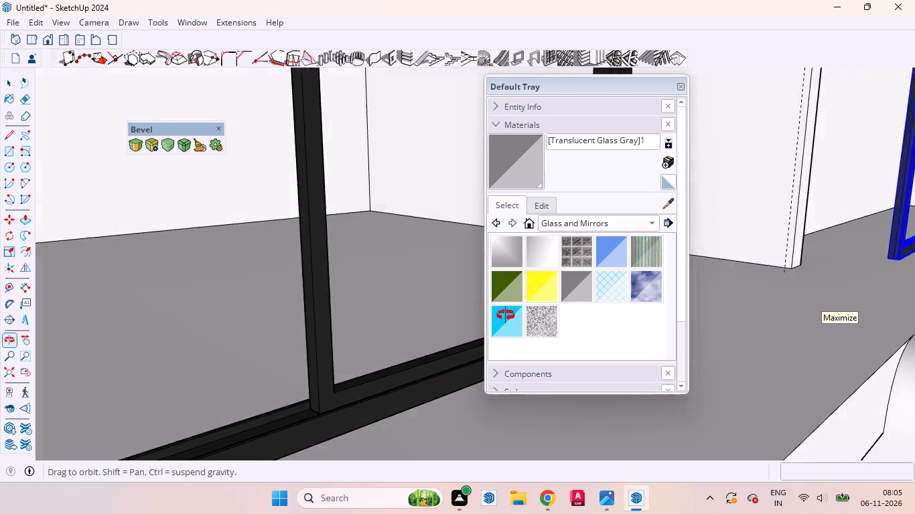
middle_drag(506, 315, 294, 417)
scroll(268, 358, down, 14)
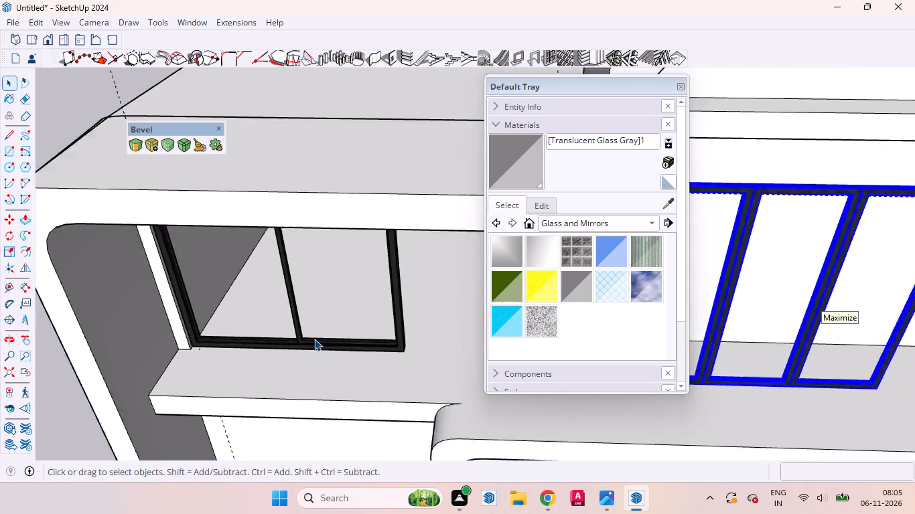
scroll(314, 339, down, 13)
middle_drag(330, 324, 355, 256)
scroll(342, 244, up, 1)
Examine the placed three-panel black window on the upper-floor terrace close up and from several angles.
click(137, 307)
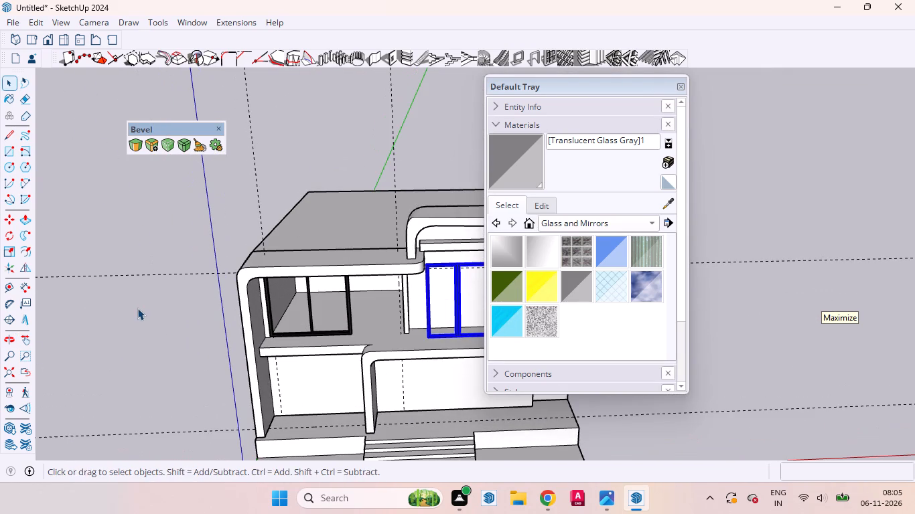
scroll(387, 295, up, 6)
scroll(139, 311, down, 6)
scroll(379, 307, up, 8)
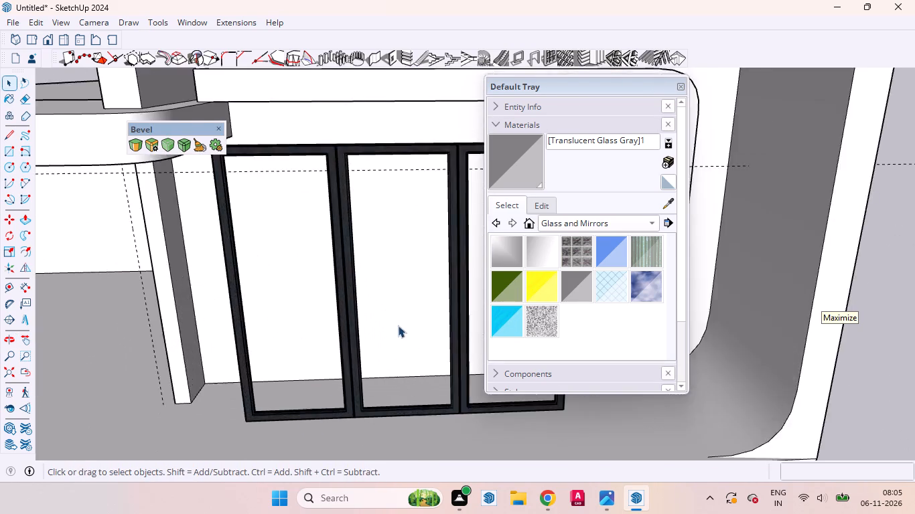
scroll(398, 325, up, 12)
scroll(326, 201, up, 15)
scroll(331, 146, down, 20)
scroll(331, 146, down, 14)
middle_drag(253, 268, 494, 292)
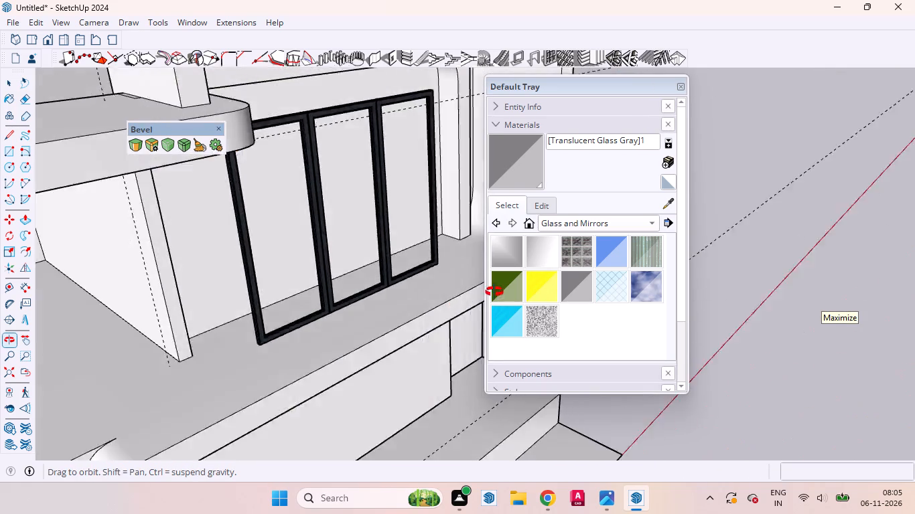
middle_drag(494, 292, 553, 280)
scroll(296, 191, up, 9)
scroll(406, 366, up, 4)
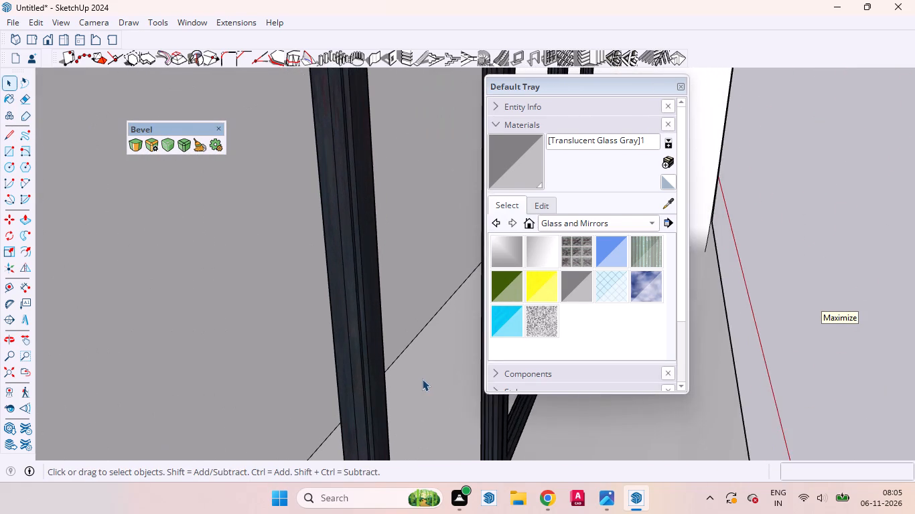
scroll(413, 371, down, 20)
scroll(413, 371, down, 4)
Erase the two-panel black window frame from the upper-floor left recess.
middle_drag(286, 347, 122, 261)
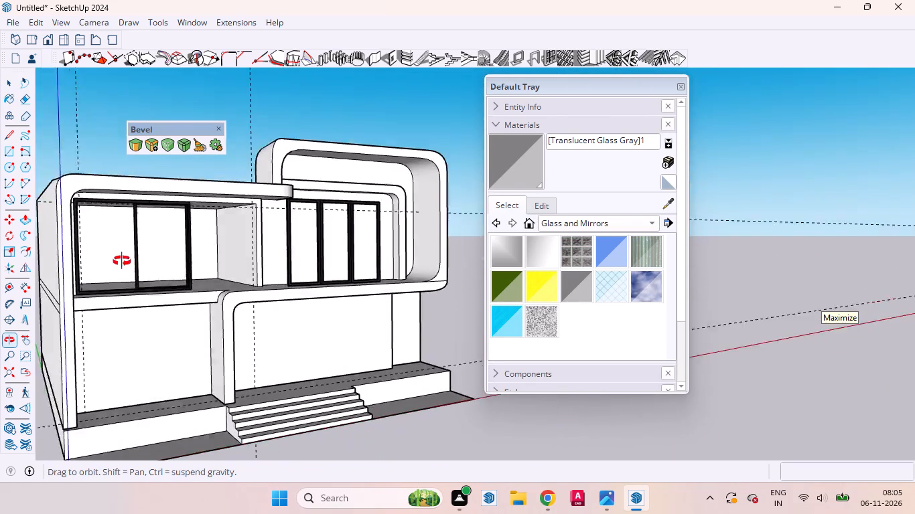
middle_drag(122, 261, 21, 250)
scroll(204, 211, up, 7)
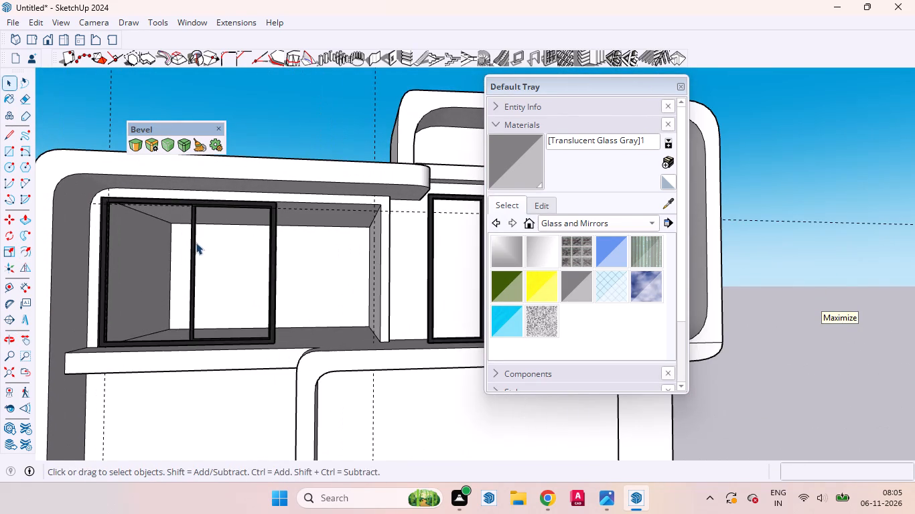
click(193, 241)
right_click(193, 241)
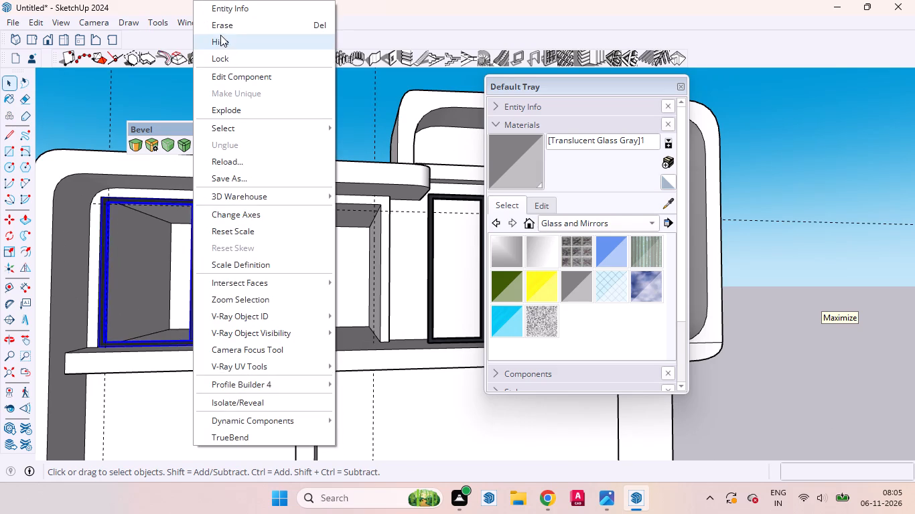
click(220, 27)
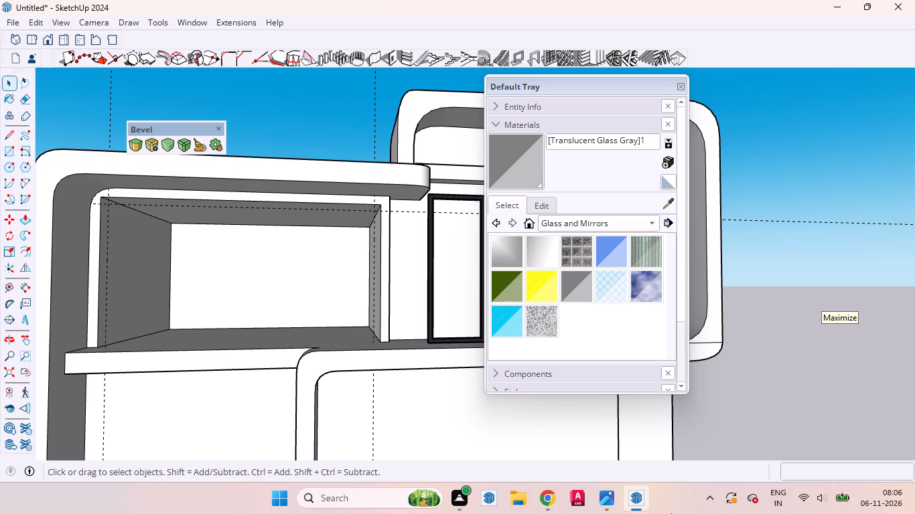
Move the three-panel black window by its lower left corner onto the floor at the left edge of the upper-floor left recess.
scroll(685, 513, down, 8)
scroll(82, 250, down, 4)
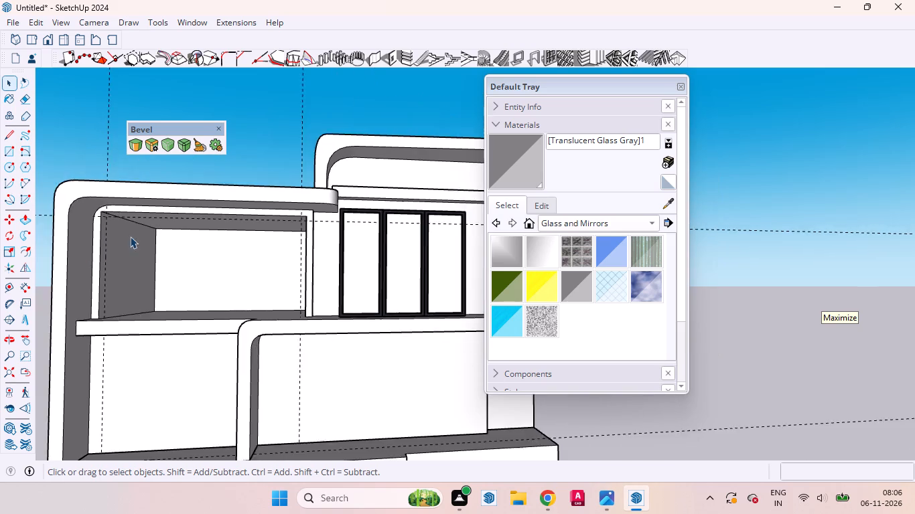
scroll(130, 236, down, 4)
scroll(293, 254, up, 5)
click(275, 266)
scroll(284, 252, up, 4)
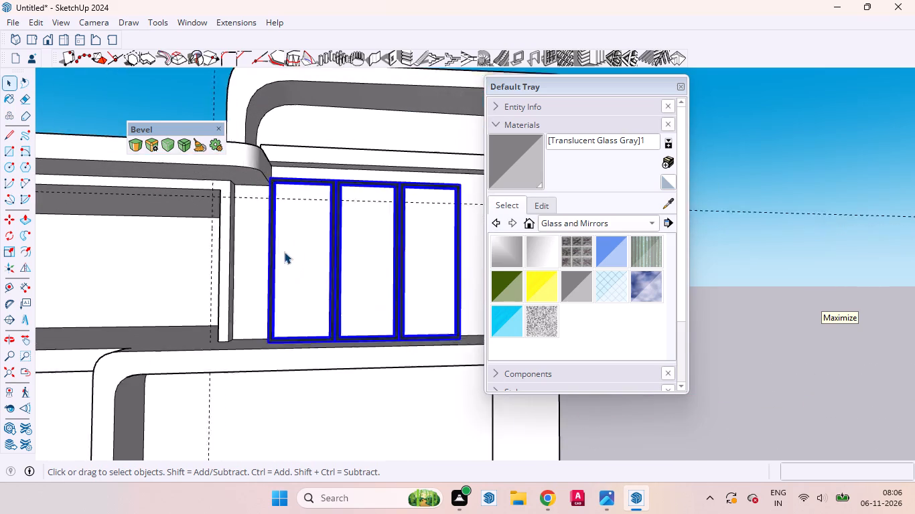
middle_drag(274, 345, 438, 476)
scroll(334, 438, up, 4)
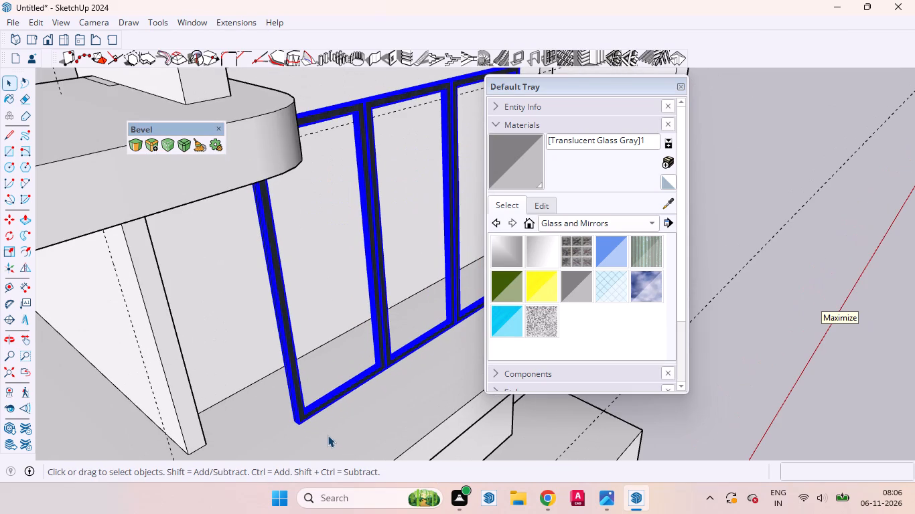
key(m)
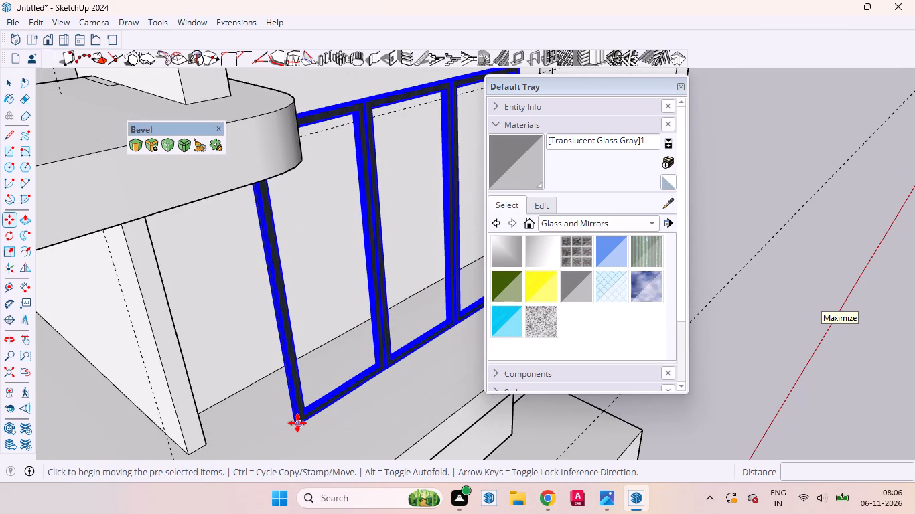
click(300, 426)
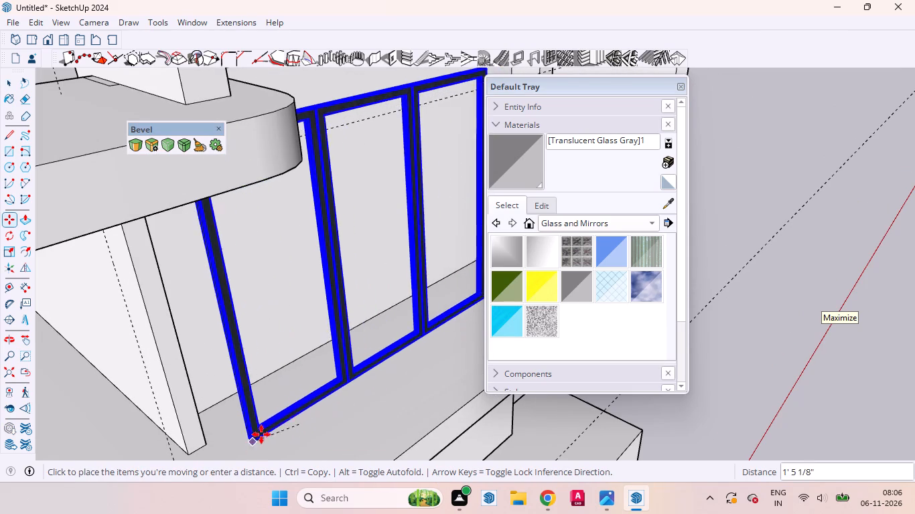
scroll(306, 406, down, 20)
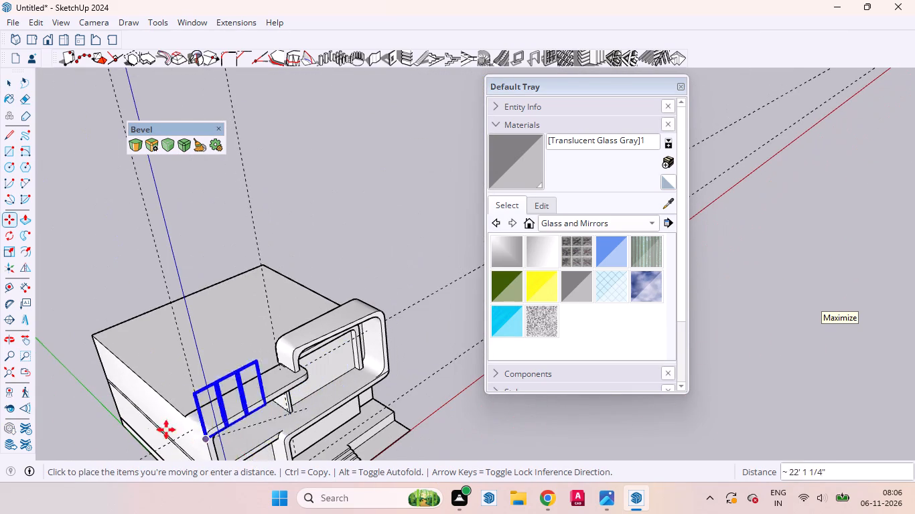
middle_drag(164, 429, 11, 352)
scroll(203, 359, up, 18)
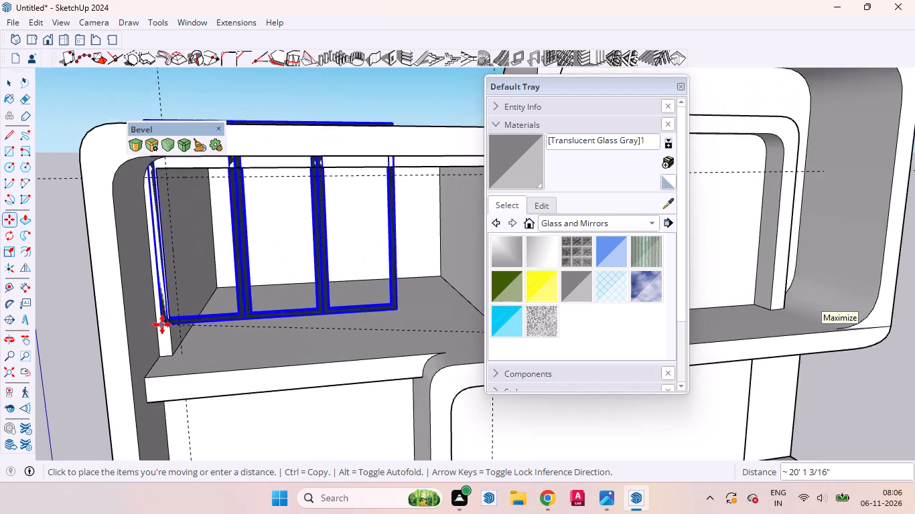
scroll(162, 325, up, 9)
click(190, 397)
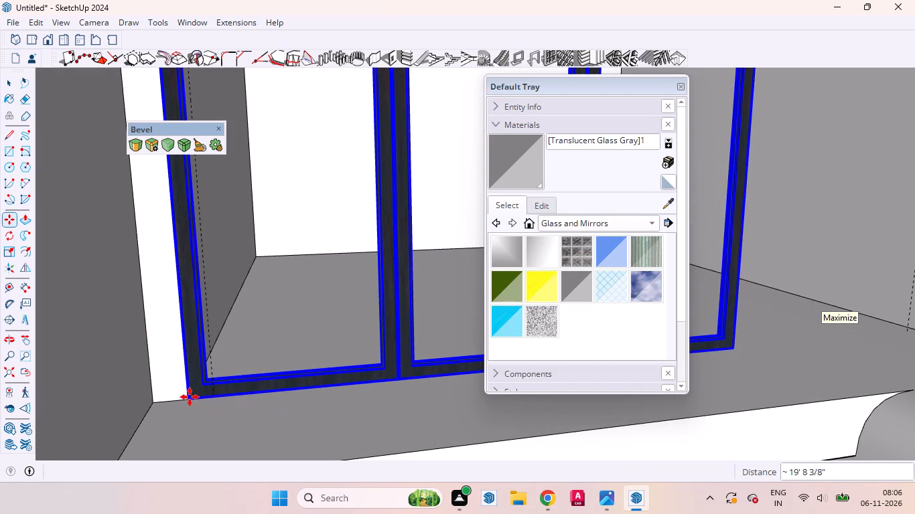
Move the three-panel window about 1 3/8" back into the recess along the green axis, behind the opening's front face.
scroll(190, 397, up, 13)
middle_drag(209, 411, 0, 432)
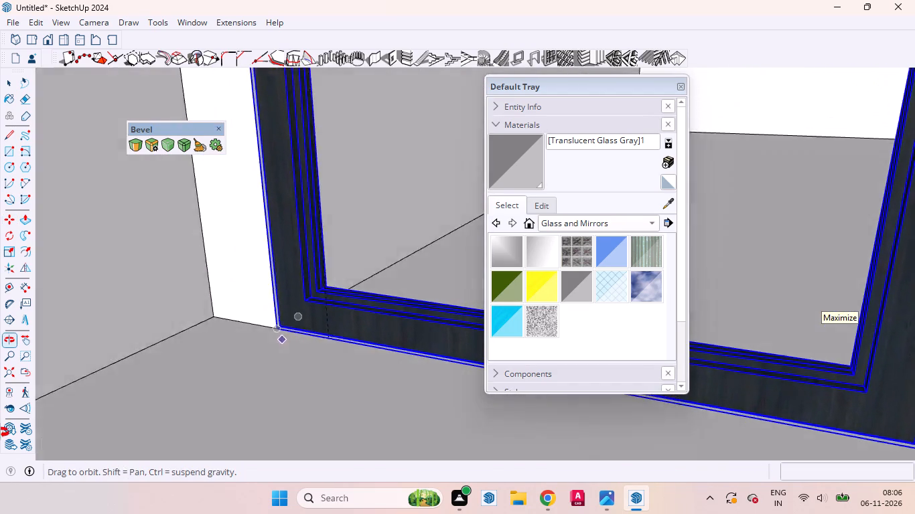
middle_drag(0, 432, 0, 431)
scroll(0, 430, up, 1)
scroll(231, 318, up, 10)
scroll(320, 329, up, 4)
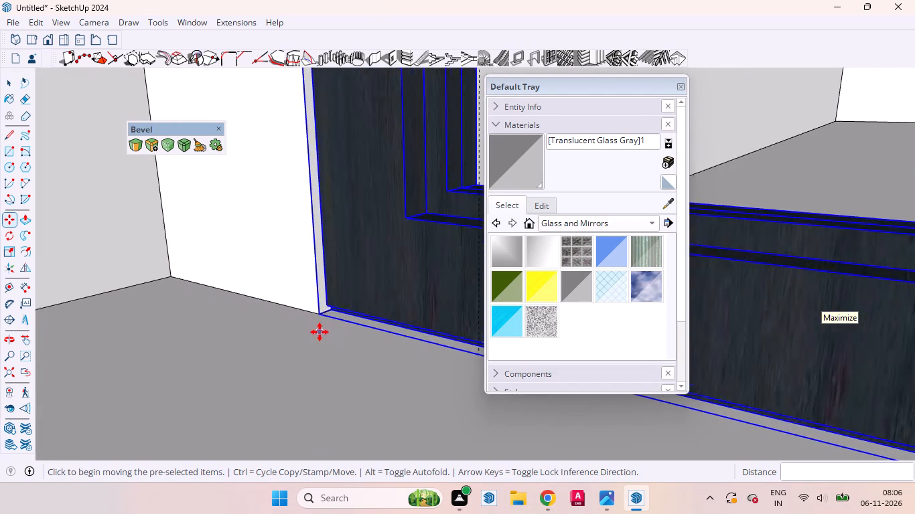
scroll(320, 332, up, 2)
middle_drag(329, 343, 315, 331)
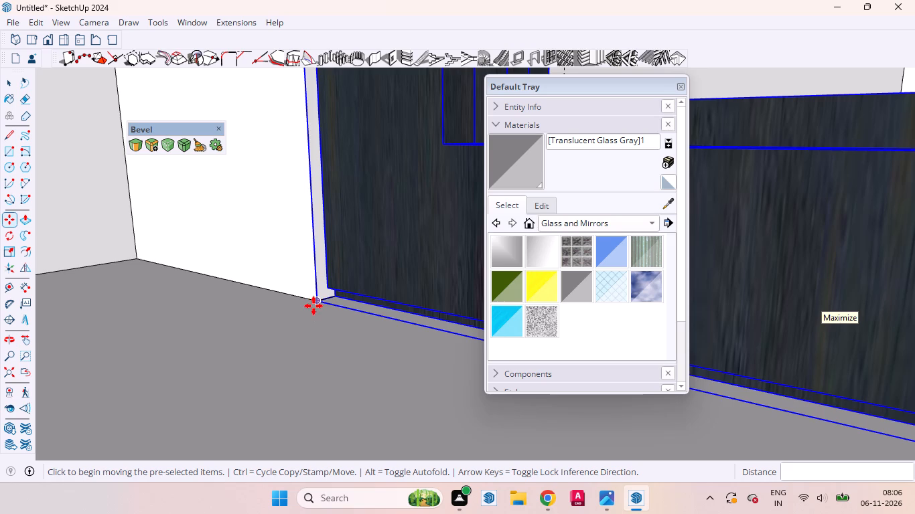
click(313, 336)
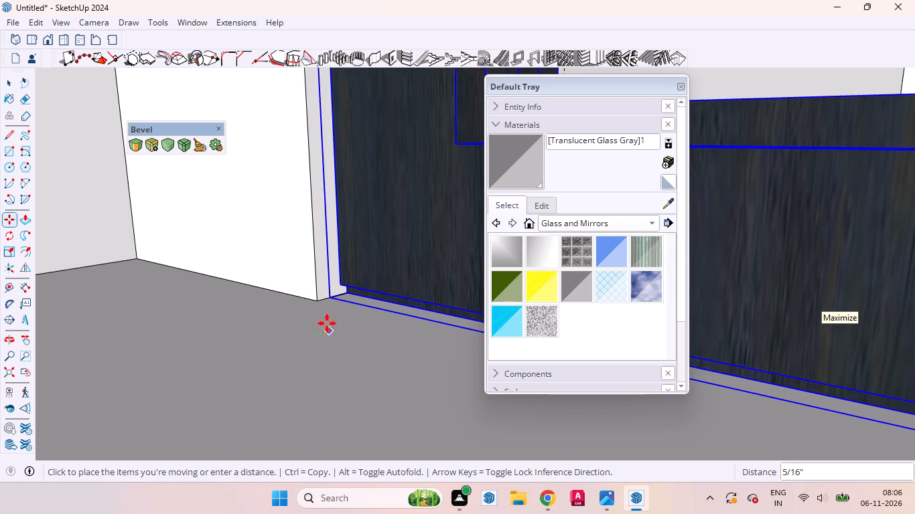
click(374, 311)
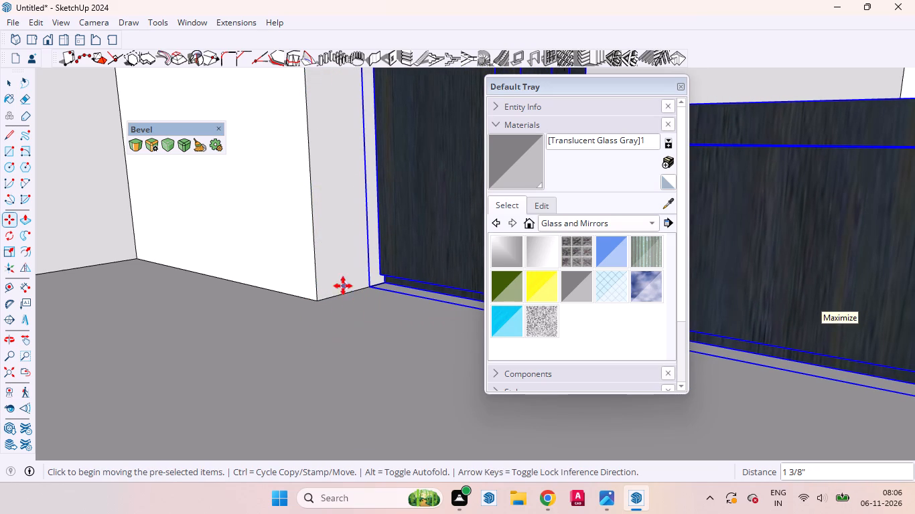
Scale the three-panel window's height along the blue axis so its top edge fits under the recess opening's upper edge.
scroll(348, 303, down, 18)
scroll(355, 329, up, 1)
scroll(355, 329, down, 11)
middle_drag(318, 359, 470, 325)
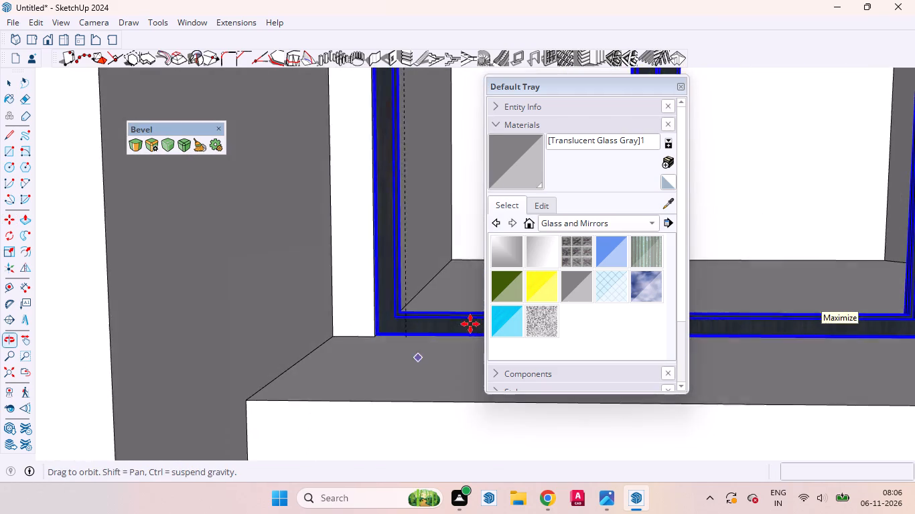
scroll(383, 340, down, 20)
scroll(383, 340, down, 2)
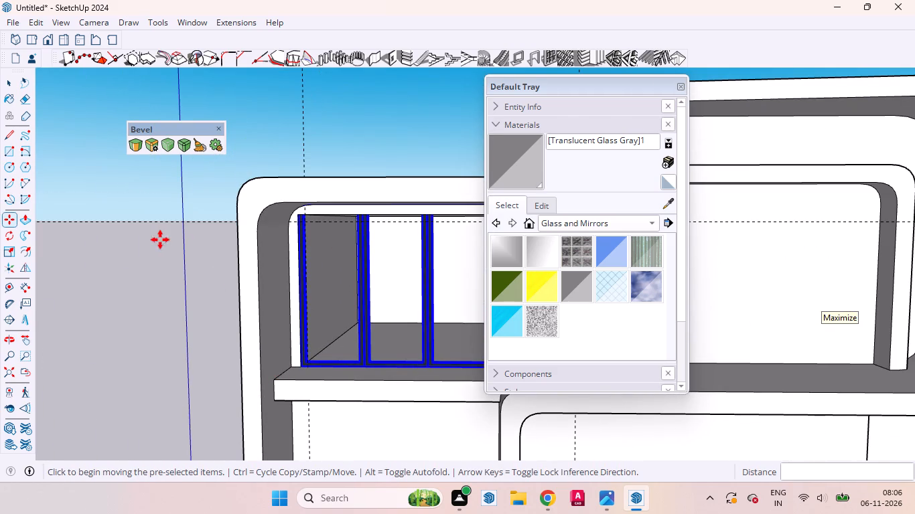
key(space)
middle_drag(392, 269, 405, 173)
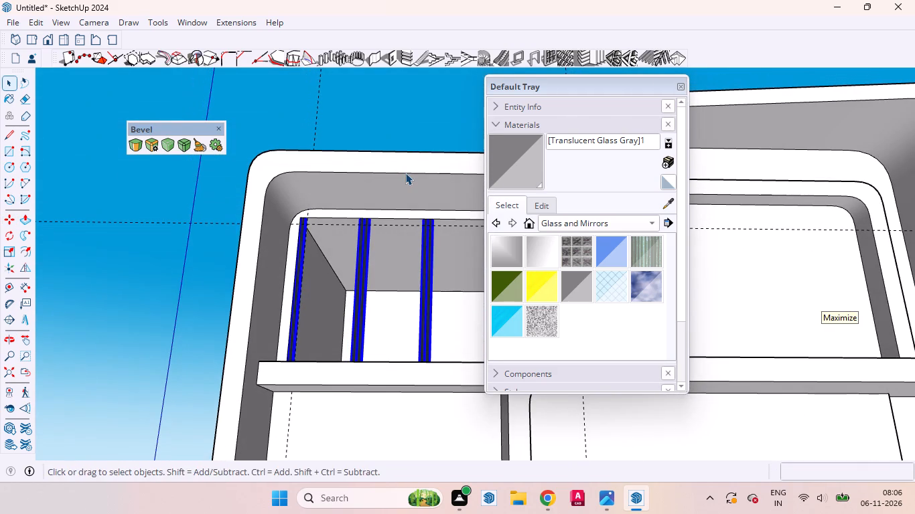
key(s)
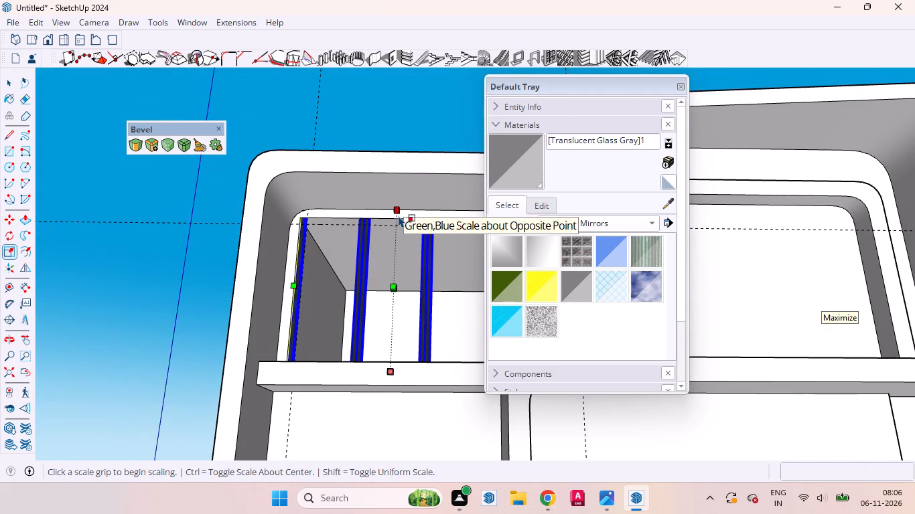
scroll(399, 216, up, 12)
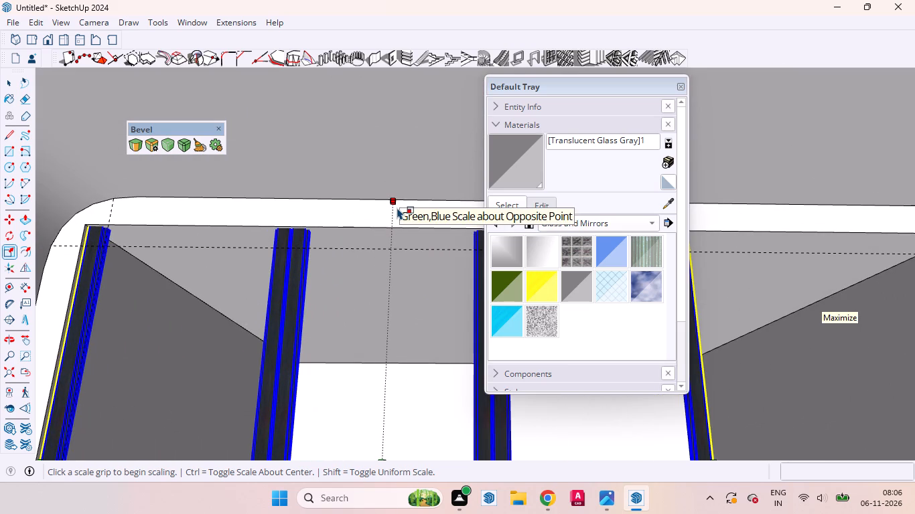
click(396, 208)
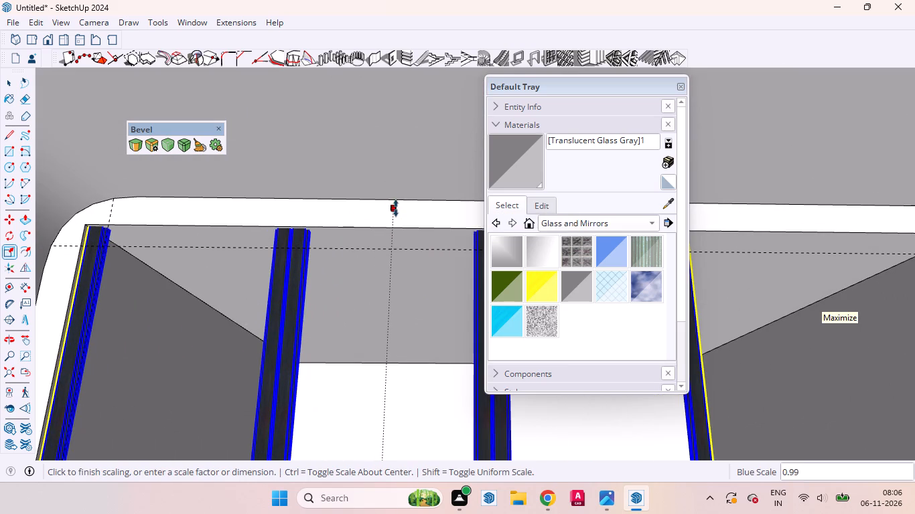
click(397, 232)
scroll(368, 337, down, 17)
key(space)
click(378, 174)
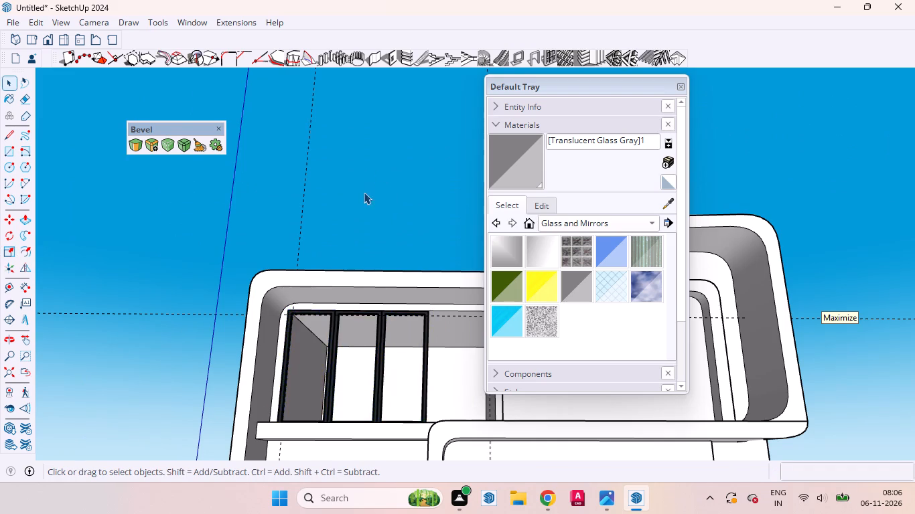
Examine from several angles how the three-panel window fits the left recess and the open space beside it.
scroll(289, 278, down, 9)
scroll(274, 299, up, 2)
middle_drag(297, 325, 420, 423)
scroll(360, 309, up, 3)
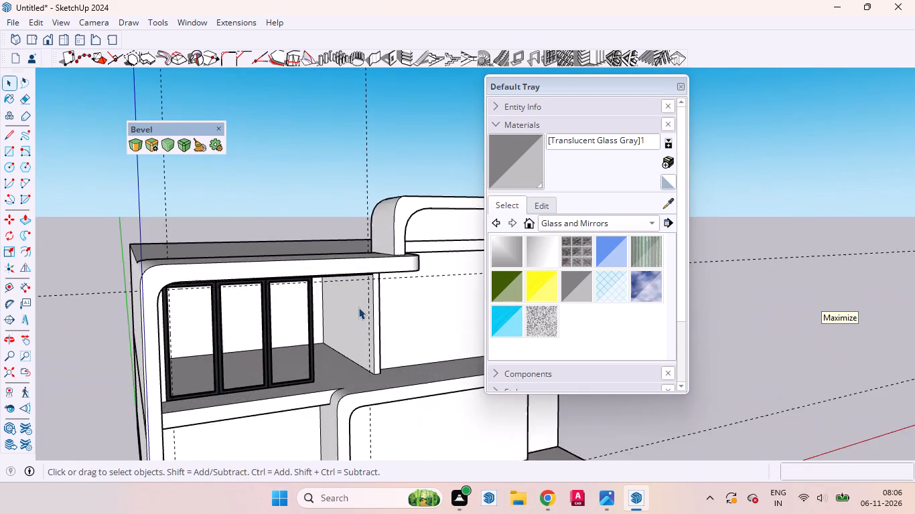
scroll(358, 307, up, 6)
middle_drag(363, 353, 254, 341)
scroll(222, 306, down, 6)
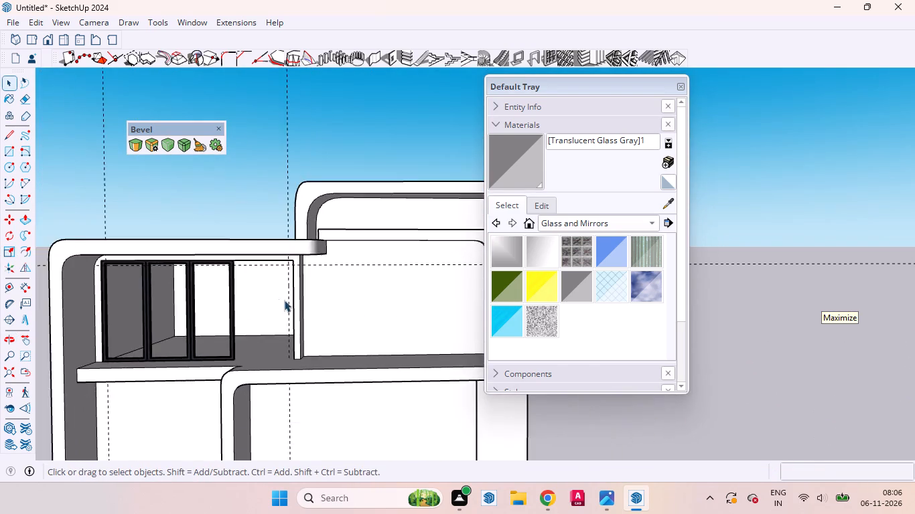
scroll(284, 300, down, 2)
middle_drag(295, 323, 405, 277)
Open the three-panel window for editing and paint its glass panes with the [Translucent Glass Gray]1 material.
scroll(176, 274, up, 14)
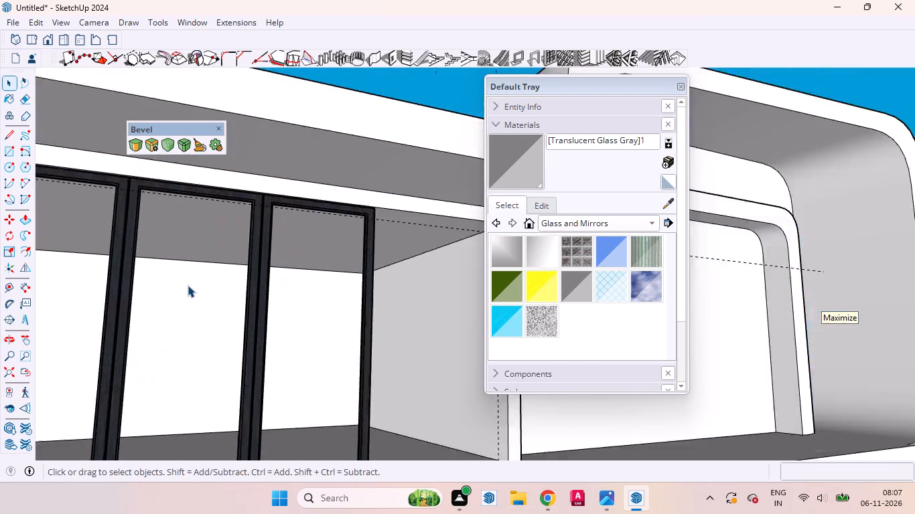
scroll(188, 285, up, 7)
scroll(177, 268, down, 7)
scroll(145, 224, up, 1)
scroll(142, 219, down, 3)
click(285, 304)
double_click(285, 304)
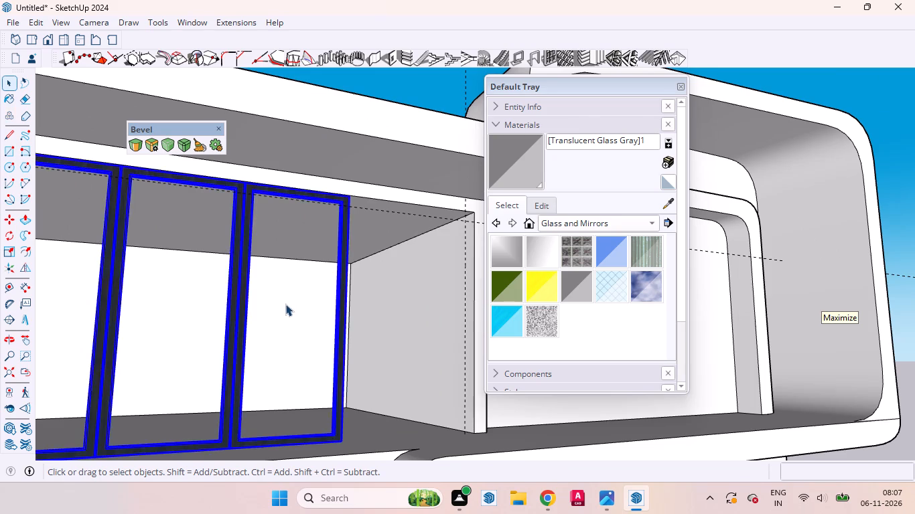
click(285, 260)
double_click(284, 291)
click(283, 281)
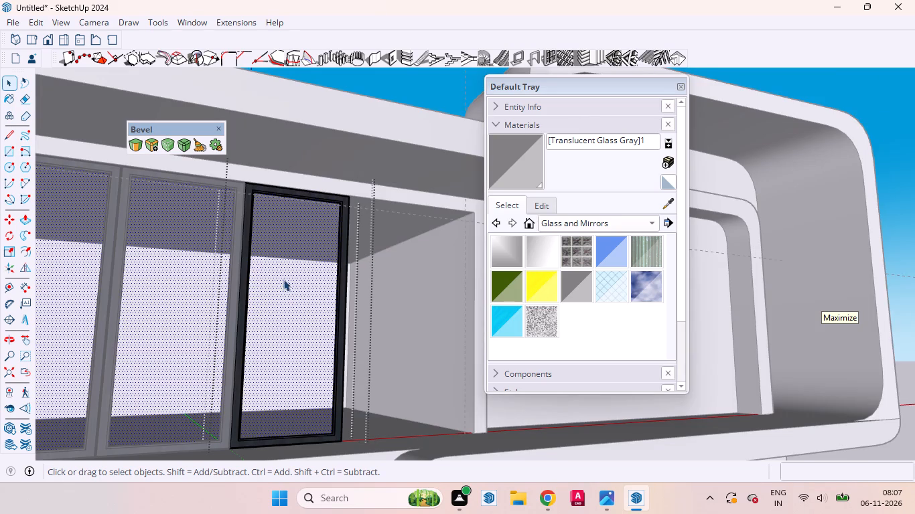
click(511, 168)
click(279, 280)
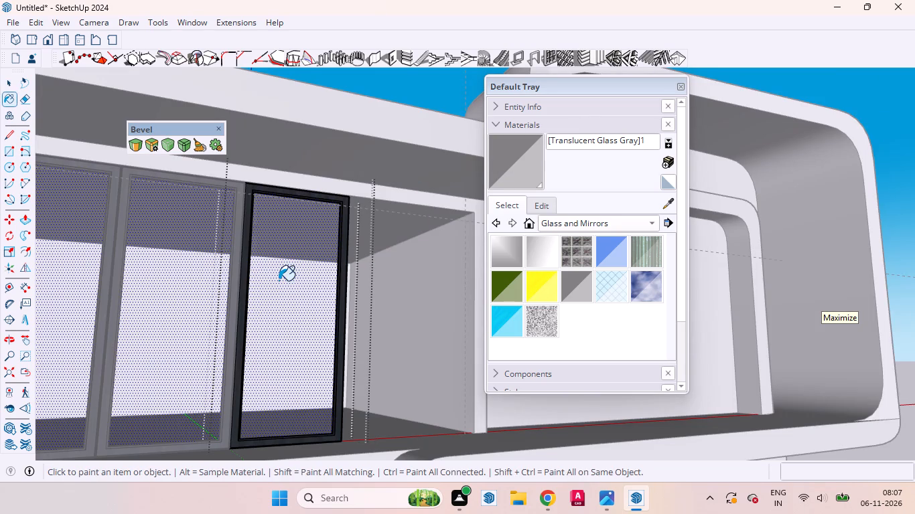
key(space)
scroll(269, 315, down, 11)
double_click(313, 179)
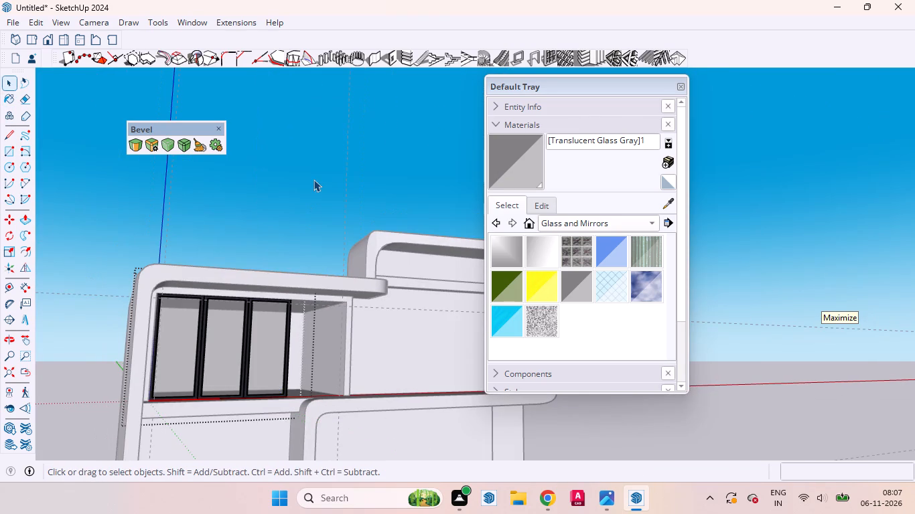
Finish editing the three-panel window and return to the whole house model.
middle_drag(291, 361, 196, 345)
scroll(211, 344, up, 5)
scroll(223, 365, down, 4)
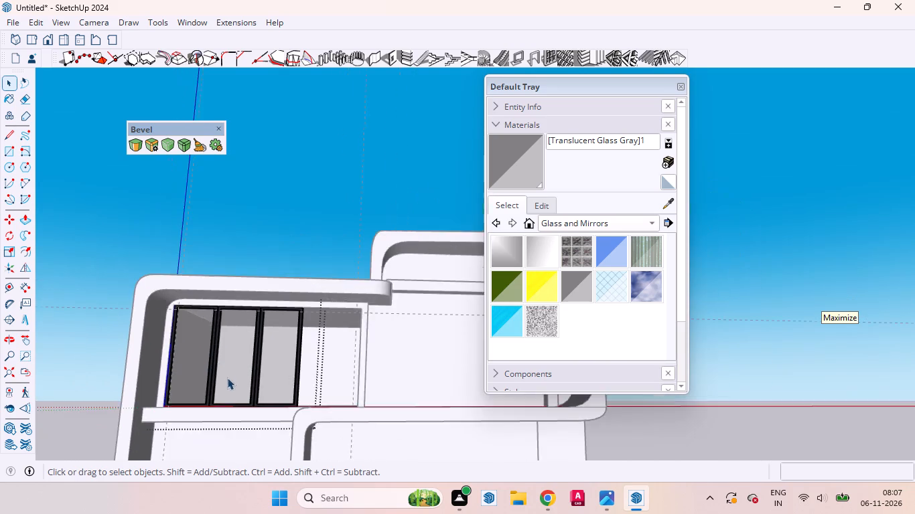
scroll(227, 377, down, 2)
double_click(307, 195)
Examine the glazed three-panel window and the rest of the facade from above, below and the front.
scroll(267, 317, up, 5)
middle_drag(309, 388, 344, 468)
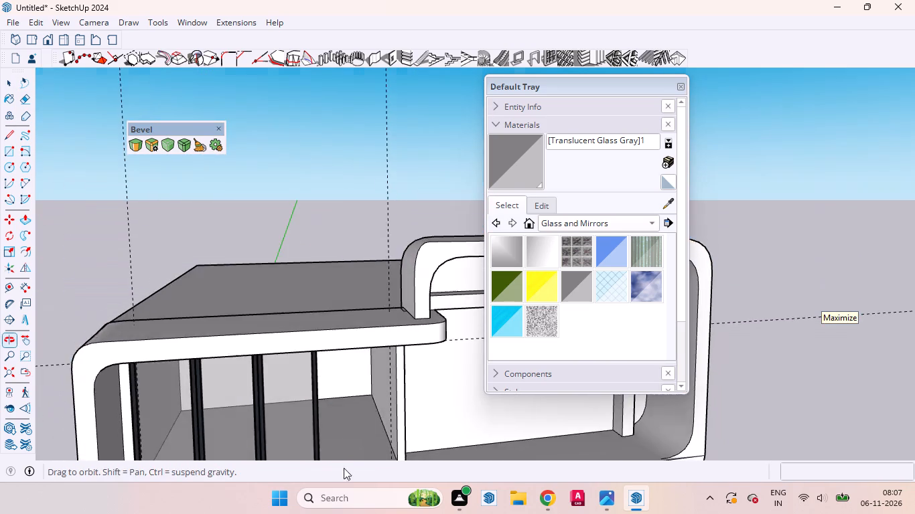
scroll(344, 468, up, 1)
scroll(256, 303, down, 6)
scroll(224, 192, up, 1)
scroll(224, 192, down, 3)
middle_drag(330, 324, 141, 242)
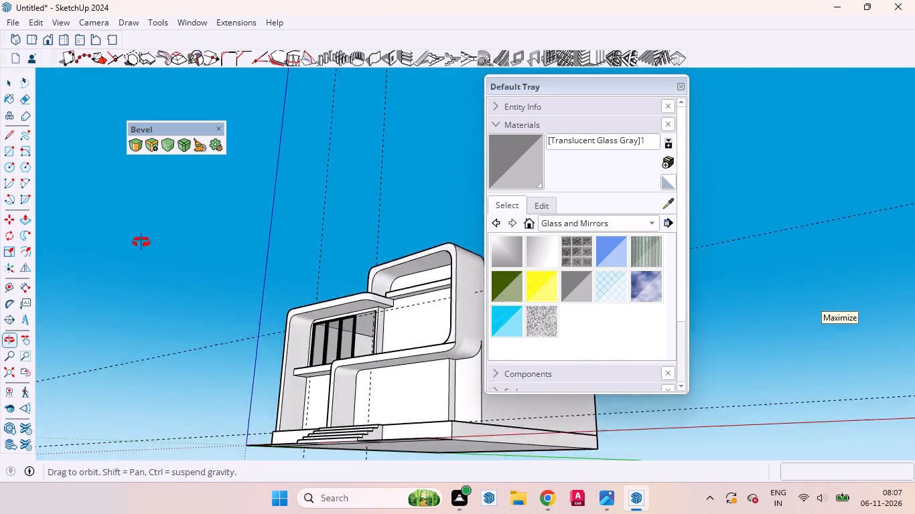
middle_drag(141, 242, 408, 288)
scroll(337, 309, up, 4)
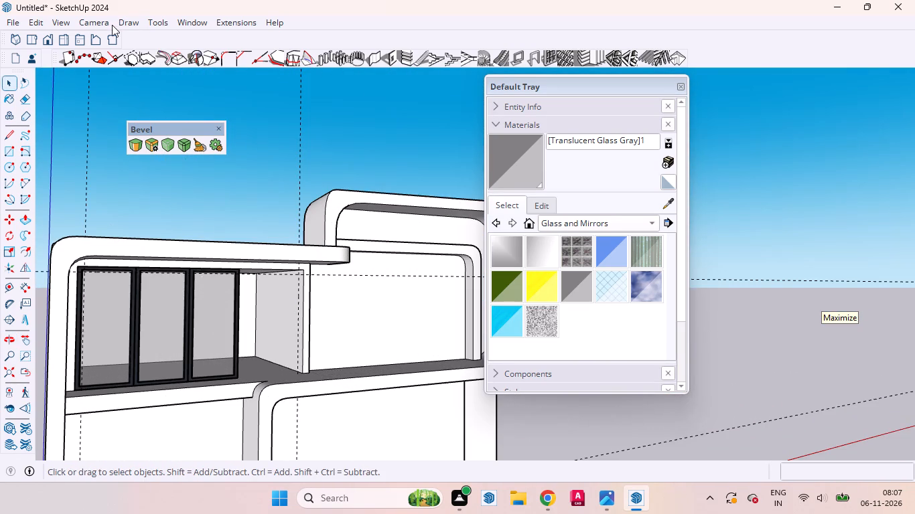
Open 3D Warehouse and search its models for "door".
click(180, 23)
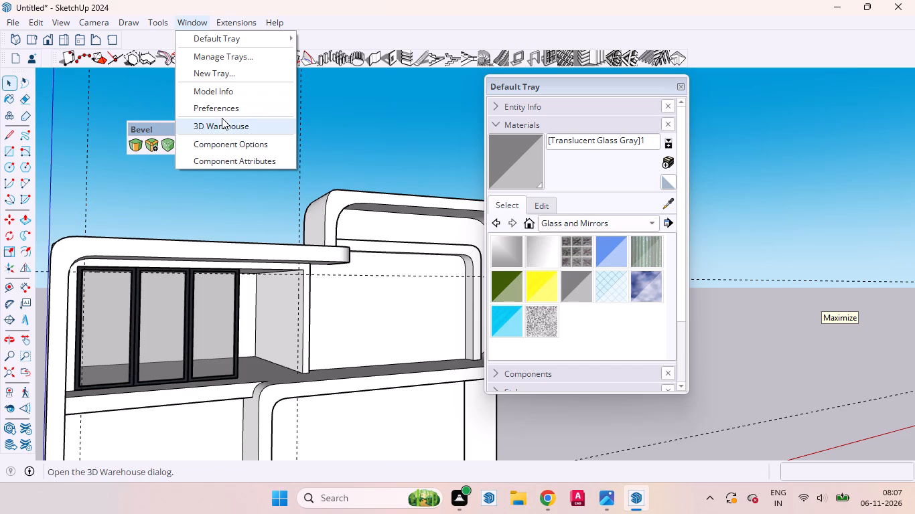
click(221, 122)
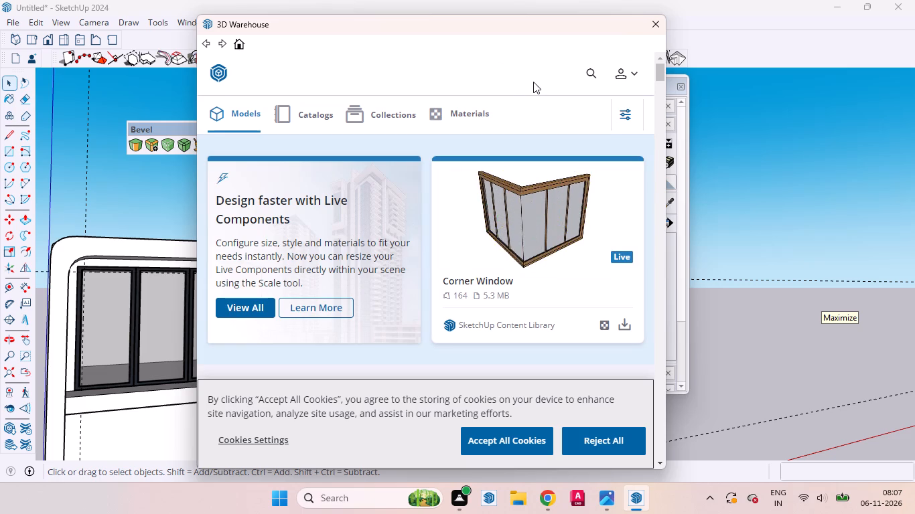
click(584, 75)
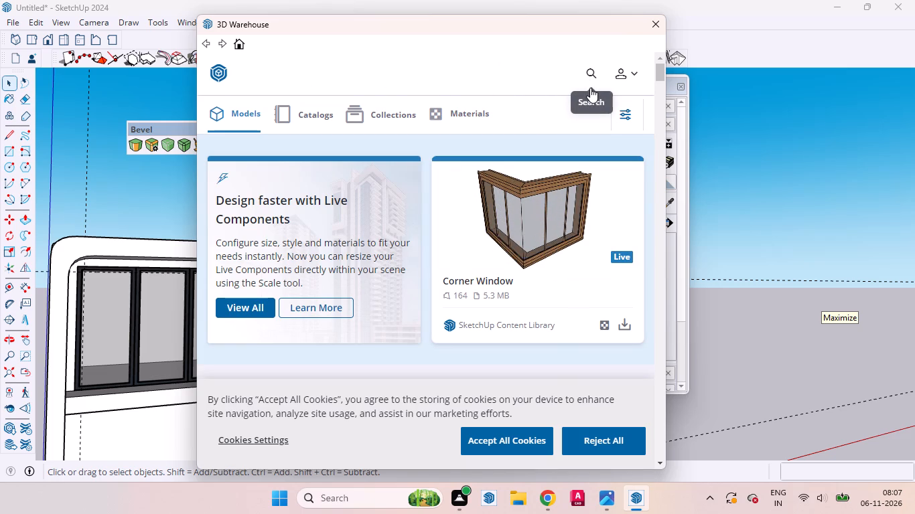
click(589, 76)
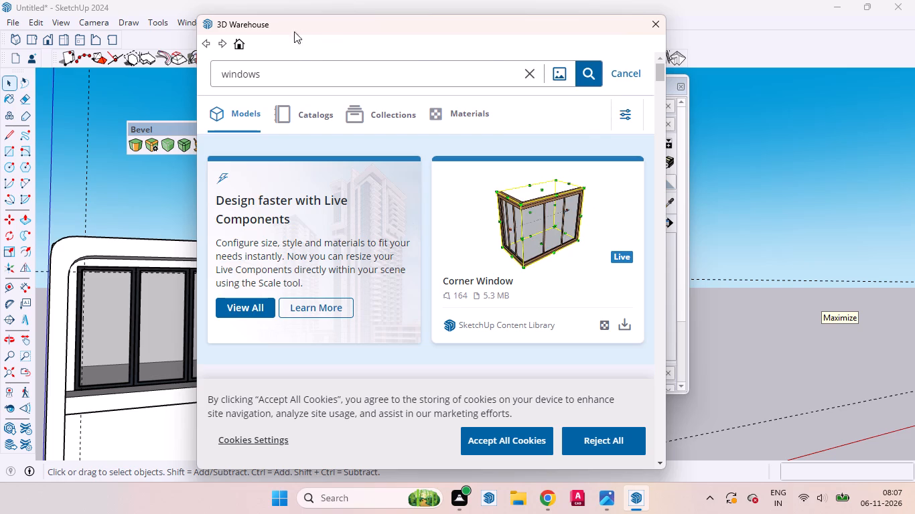
drag(289, 80, 196, 66)
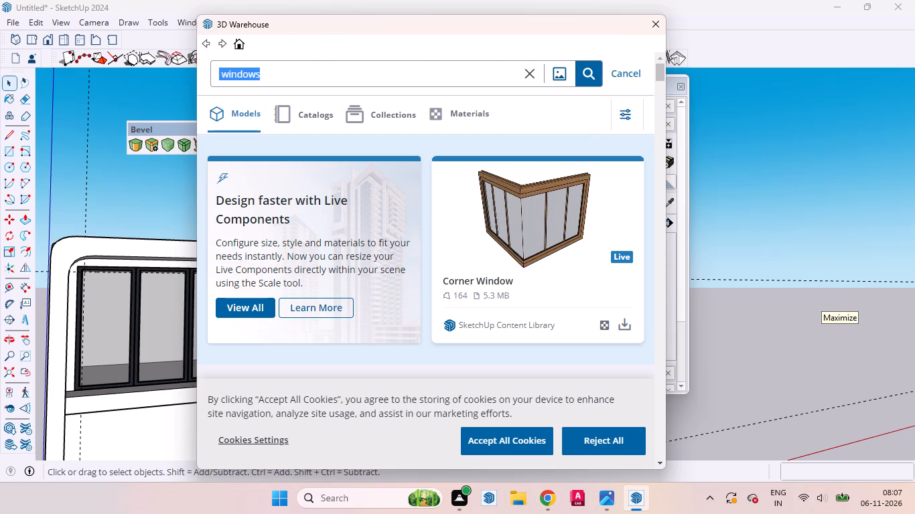
key(BackSpace)
text(doo)
key(r)
key(shift+Return)
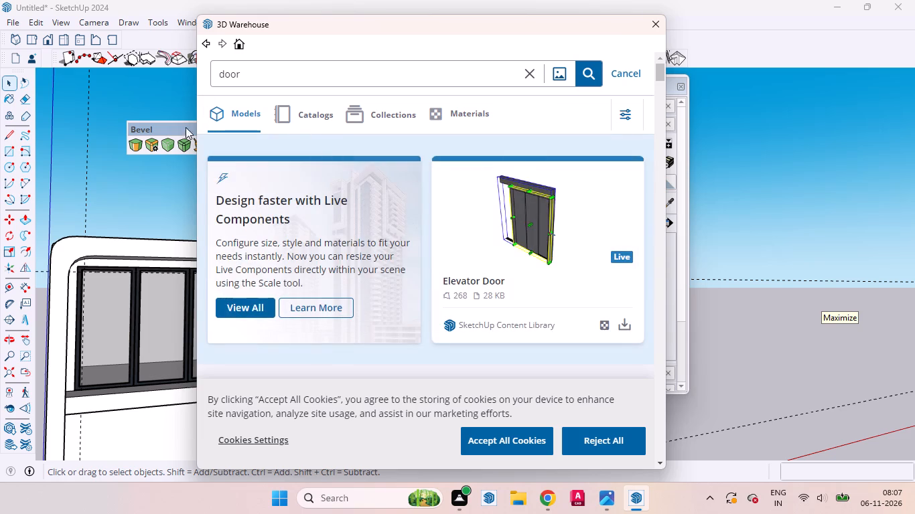
Browse the door models and load the dark brown panelled one named "door" into the house model.
scroll(350, 167, down, 3)
scroll(351, 224, down, 2)
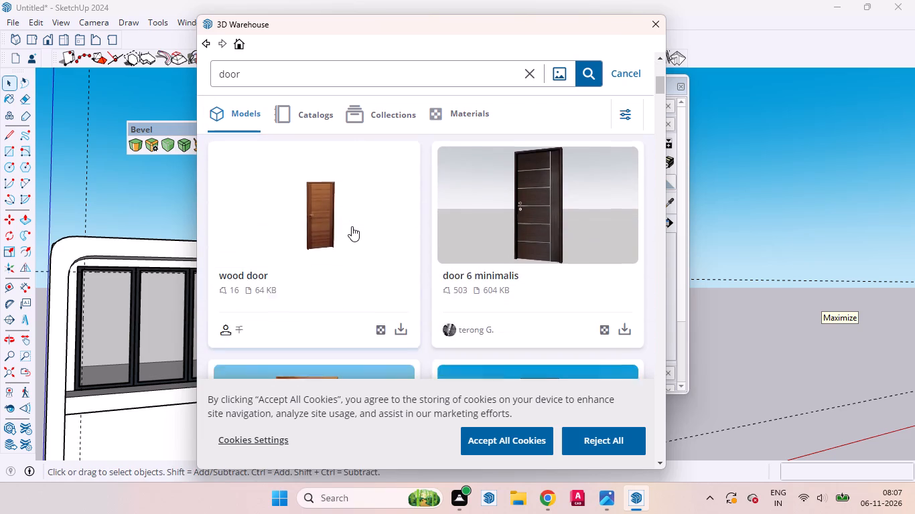
scroll(352, 226, down, 10)
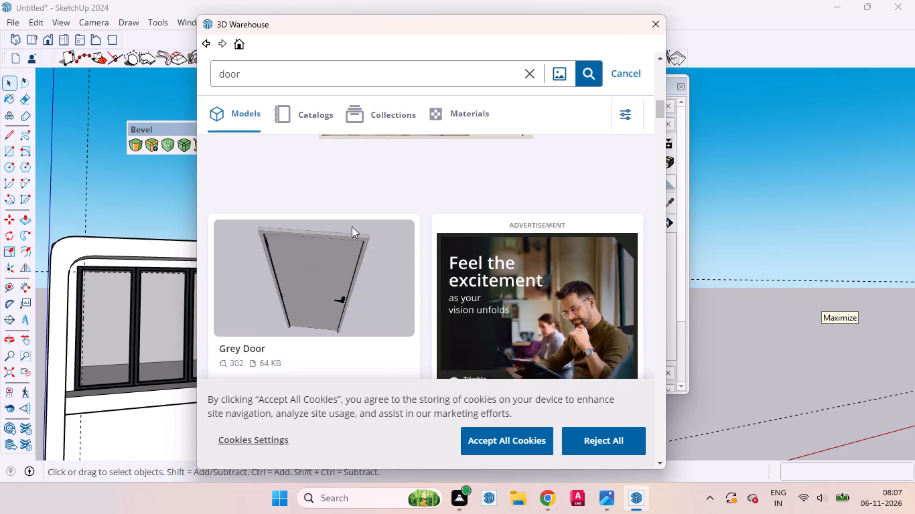
scroll(352, 226, down, 7)
scroll(352, 226, up, 1)
scroll(352, 226, down, 4)
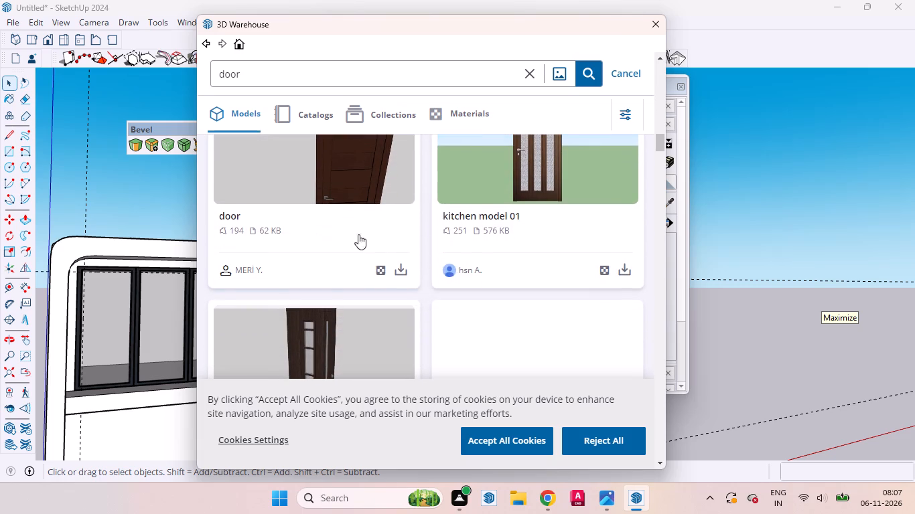
click(402, 266)
click(386, 264)
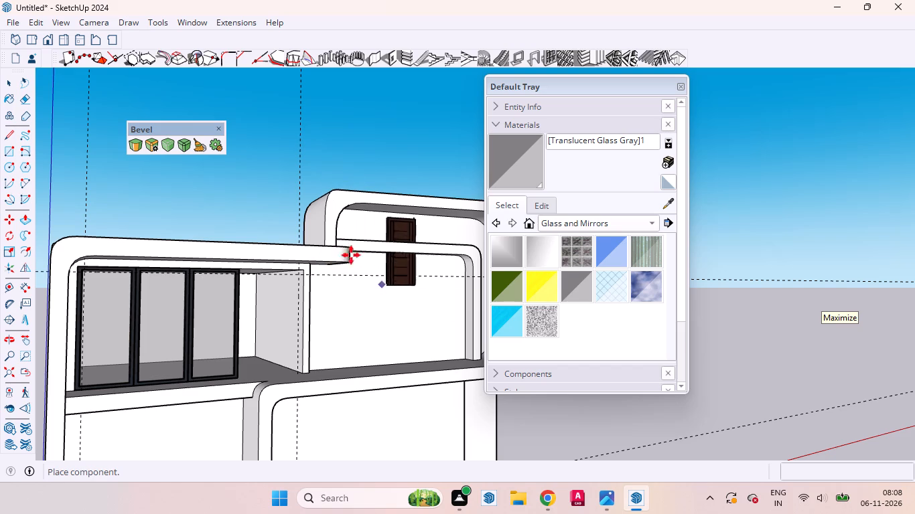
Place the dark brown door on the upper-floor ledge against the back wall, just right of the left recess.
scroll(270, 325, up, 5)
middle_drag(226, 362, 114, 367)
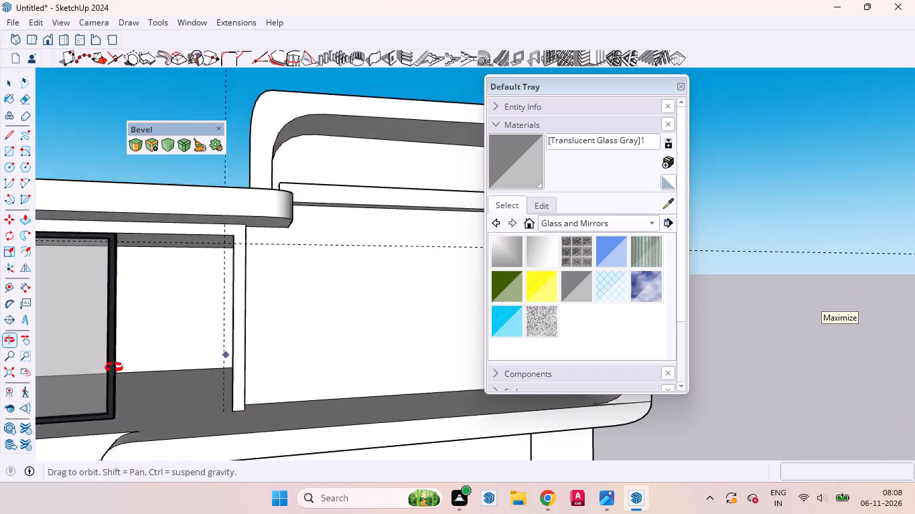
middle_drag(114, 367, 102, 367)
scroll(102, 367, up, 1)
scroll(242, 354, down, 4)
click(247, 383)
scroll(231, 357, down, 1)
scroll(249, 381, up, 2)
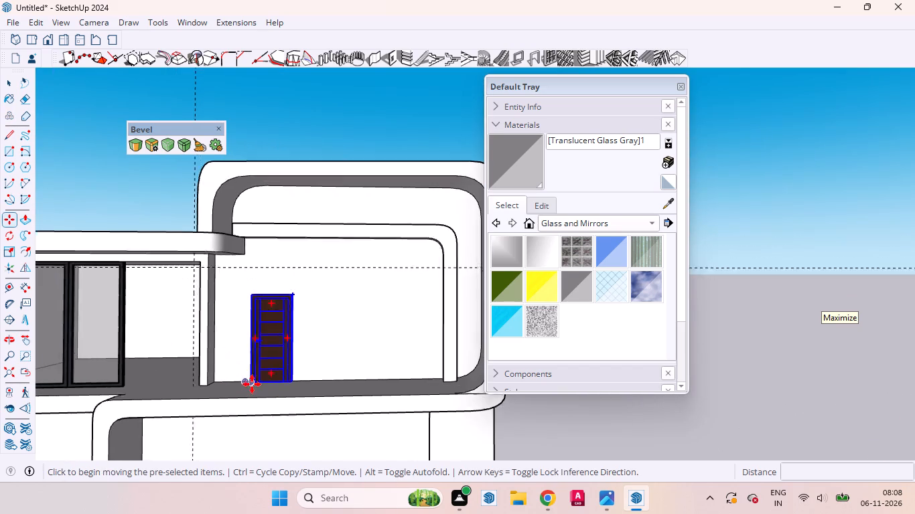
Move the door about 9 1/2" out from the wall, onto the open floor of the upper ledge.
scroll(252, 384, up, 10)
middle_drag(240, 402, 411, 493)
scroll(407, 471, up, 1)
scroll(341, 355, down, 9)
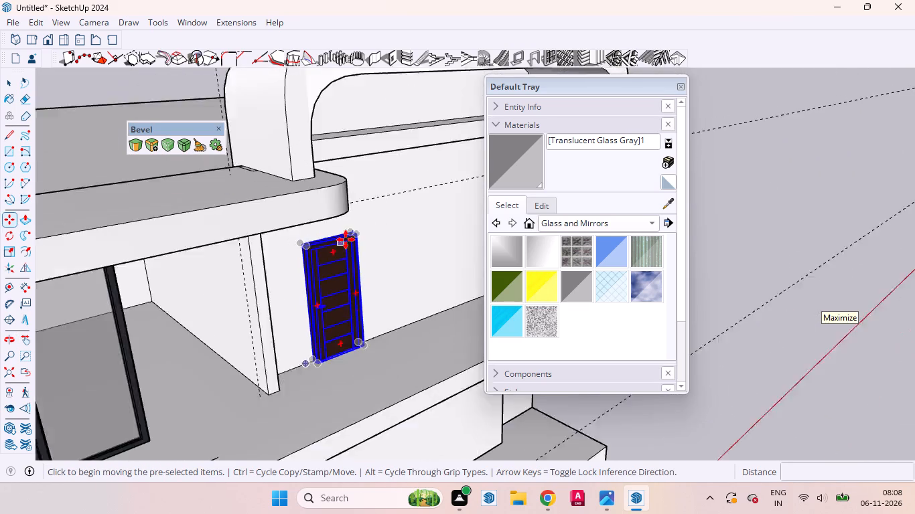
scroll(346, 240, down, 2)
scroll(297, 339, up, 11)
scroll(339, 343, down, 1)
scroll(339, 343, up, 1)
middle_drag(340, 357, 464, 369)
scroll(391, 339, up, 5)
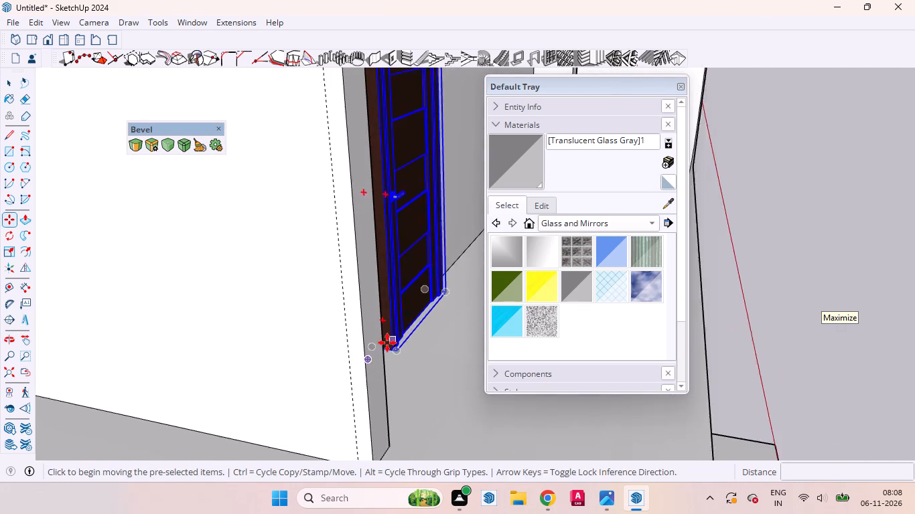
middle_drag(395, 372, 308, 376)
scroll(320, 353, up, 9)
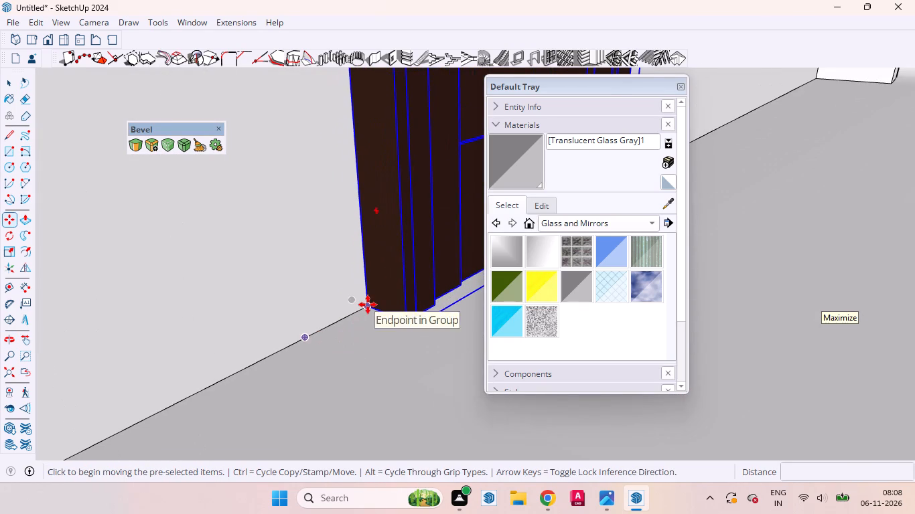
click(368, 305)
click(441, 359)
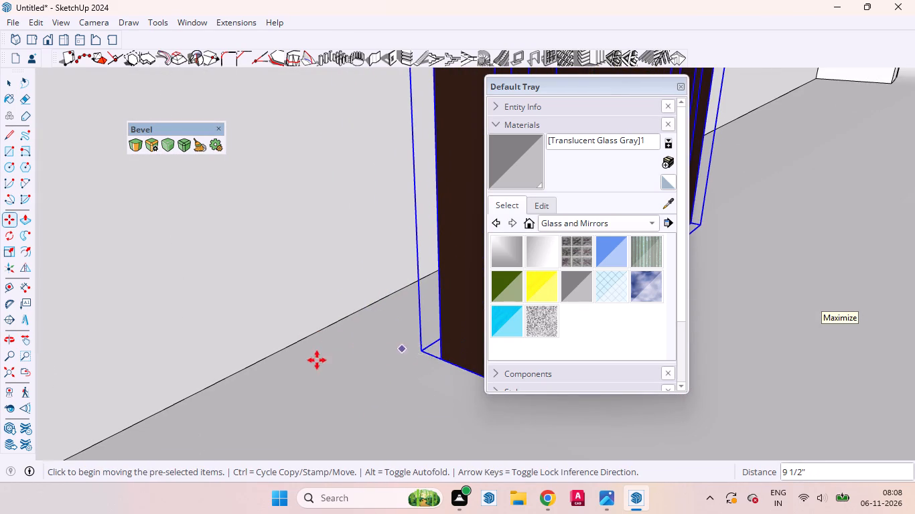
Move the door by its lower right corner onto the bottom front corner of the left recess's right side wall.
scroll(296, 372, down, 20)
scroll(296, 372, down, 4)
middle_drag(312, 400, 126, 397)
scroll(326, 222, up, 10)
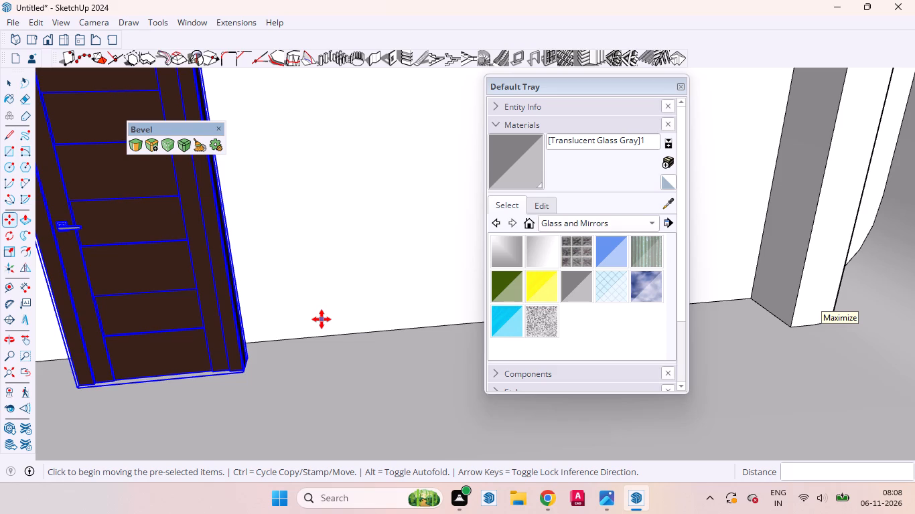
scroll(367, 340, down, 5)
scroll(255, 403, up, 11)
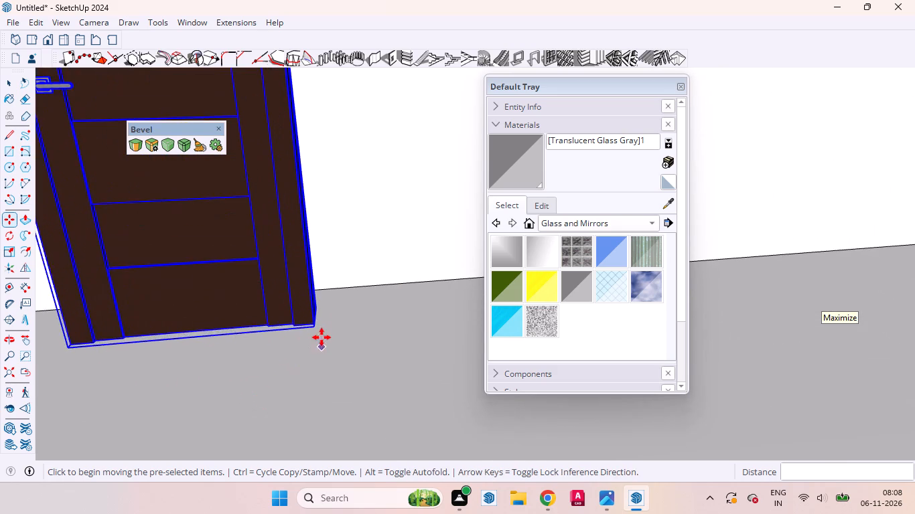
scroll(322, 337, up, 4)
middle_drag(323, 327, 96, 418)
scroll(332, 272, up, 5)
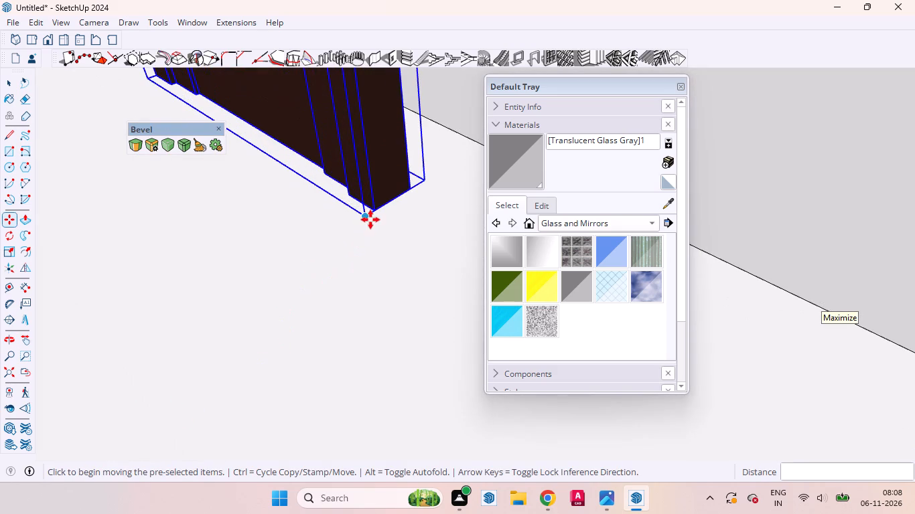
click(365, 217)
scroll(193, 318, down, 15)
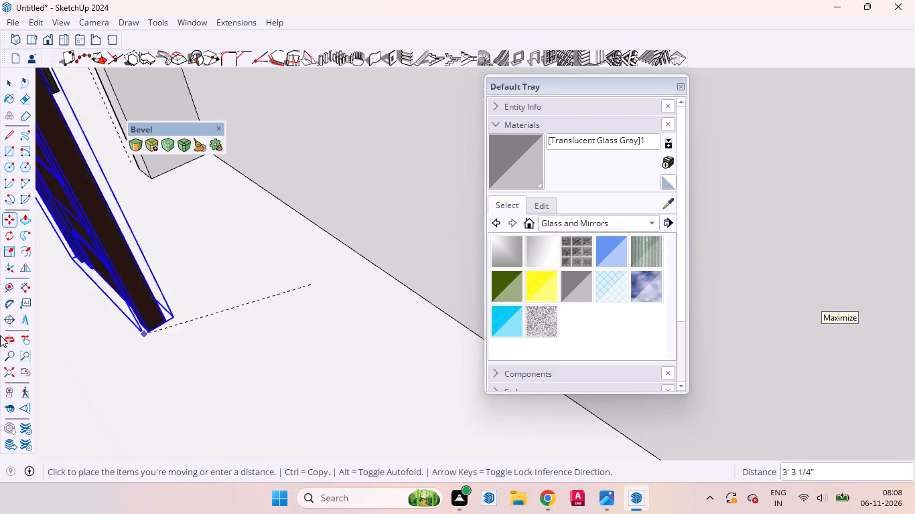
middle_drag(101, 327, 433, 254)
scroll(365, 252, down, 5)
scroll(264, 342, up, 6)
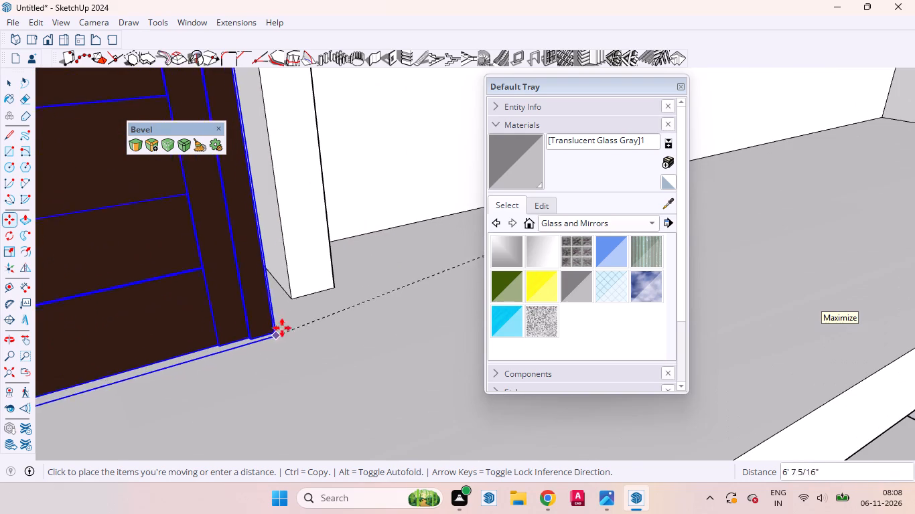
click(290, 294)
Move the door about 1 1/8" back into the recess along the green axis, behind the side wall's front edge.
scroll(282, 328, up, 7)
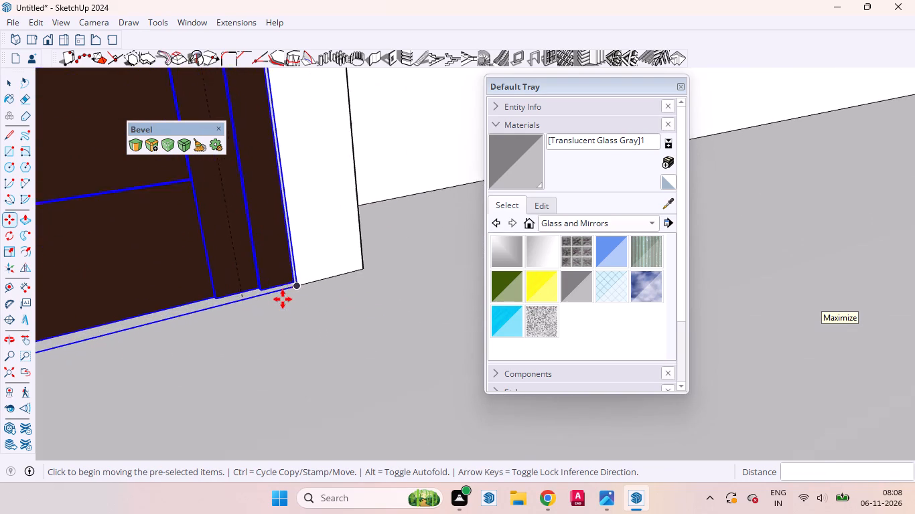
scroll(283, 299, up, 6)
middle_drag(303, 308, 473, 289)
scroll(472, 286, up, 1)
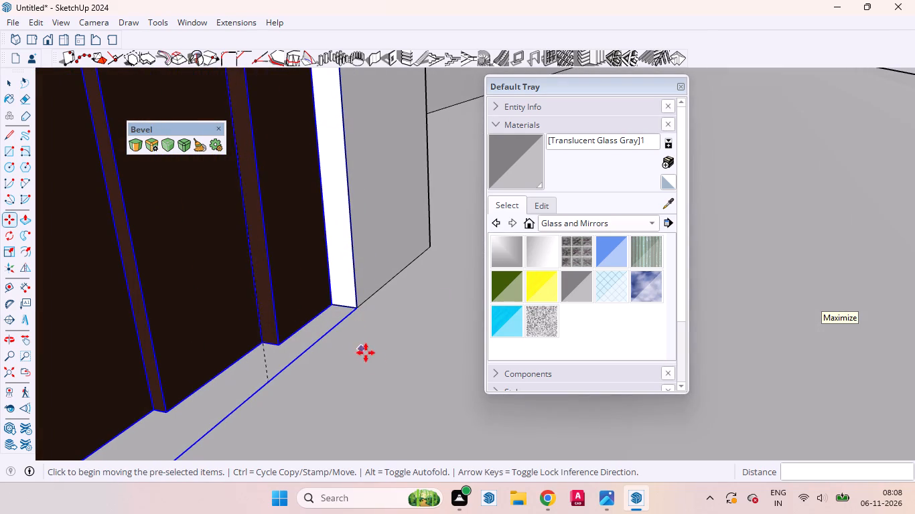
click(377, 365)
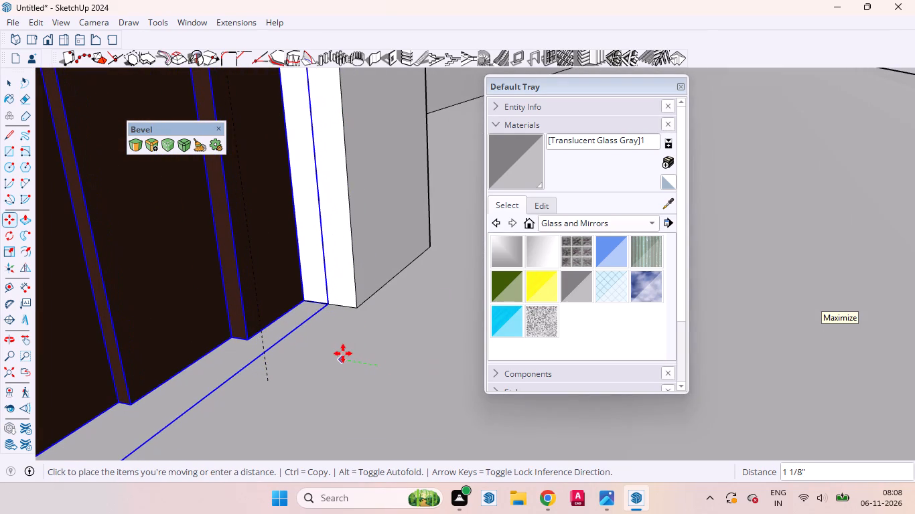
click(343, 353)
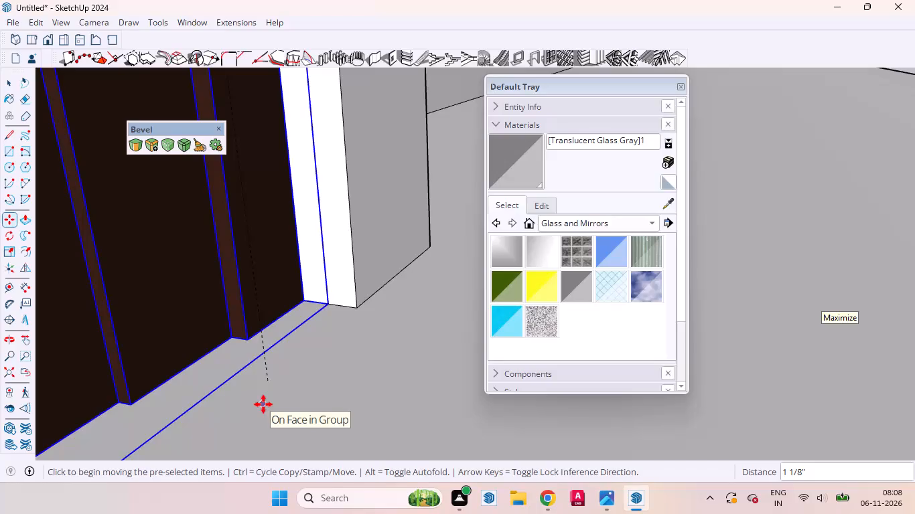
key(space)
Examine from several angles how the door sits beside the recess's side wall and the gap left toward the window.
scroll(263, 404, down, 20)
scroll(263, 404, down, 7)
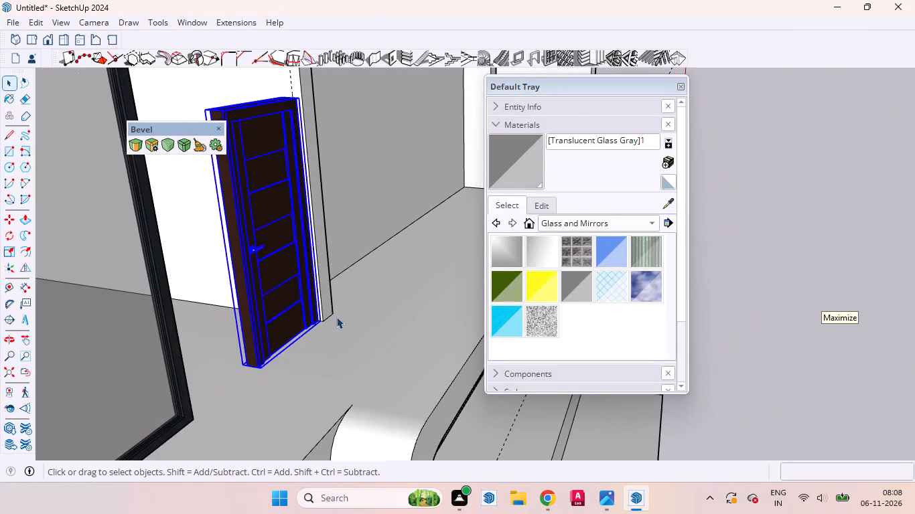
middle_drag(336, 325, 162, 315)
scroll(160, 313, up, 1)
scroll(159, 347, down, 11)
middle_drag(261, 279, 242, 244)
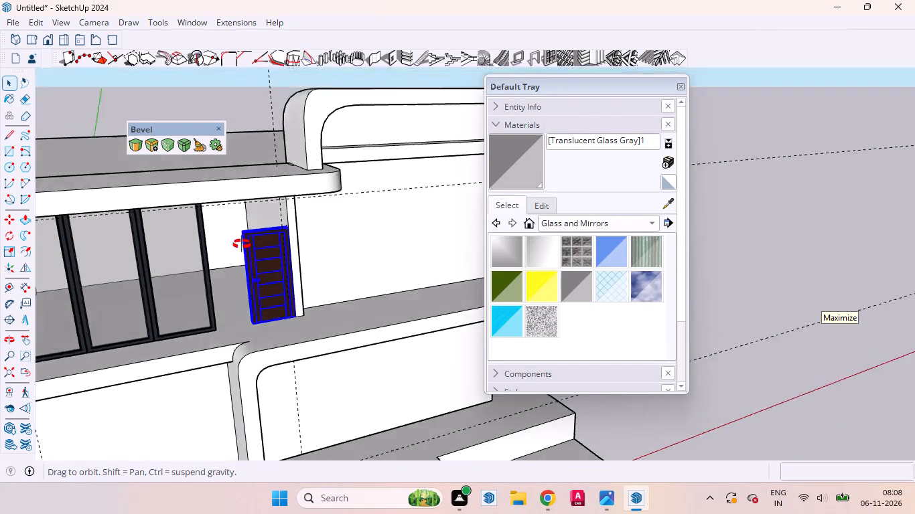
middle_drag(242, 244, 246, 181)
scroll(258, 100, up, 4)
scroll(277, 258, down, 6)
scroll(265, 203, up, 2)
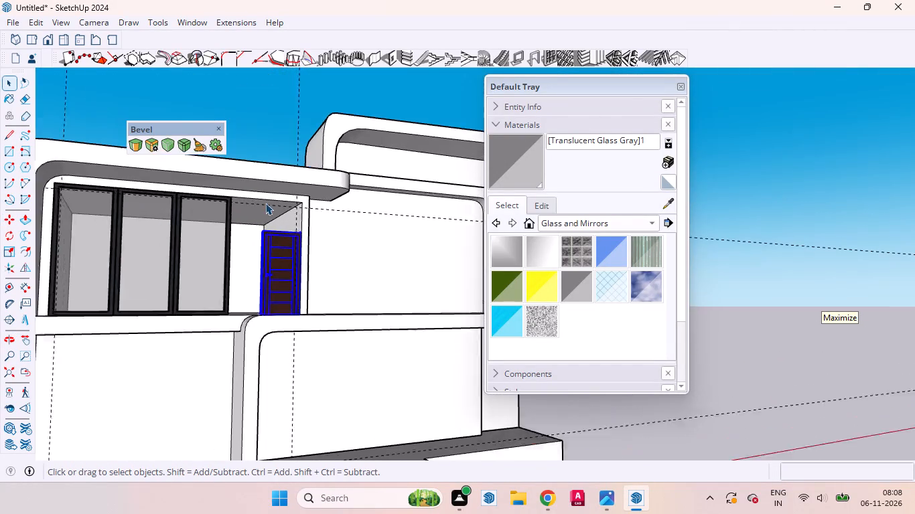
scroll(265, 203, up, 7)
middle_drag(295, 395, 385, 446)
scroll(386, 445, up, 1)
scroll(385, 357, down, 15)
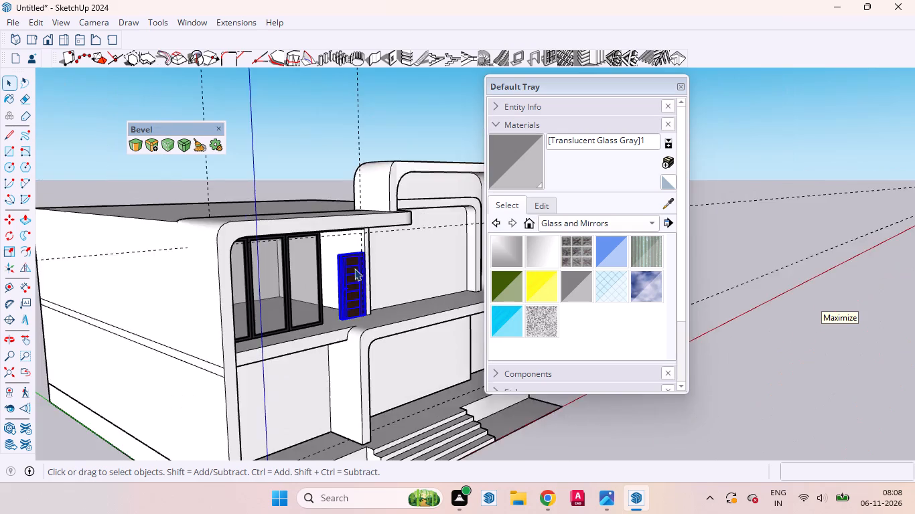
scroll(285, 324, up, 13)
middle_drag(372, 336, 437, 420)
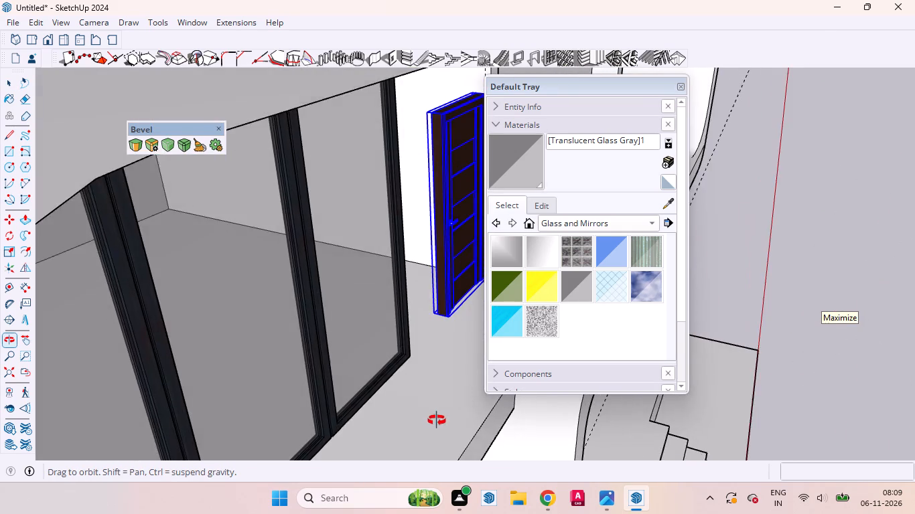
middle_drag(437, 420, 434, 422)
scroll(363, 411, down, 10)
scroll(415, 376, up, 9)
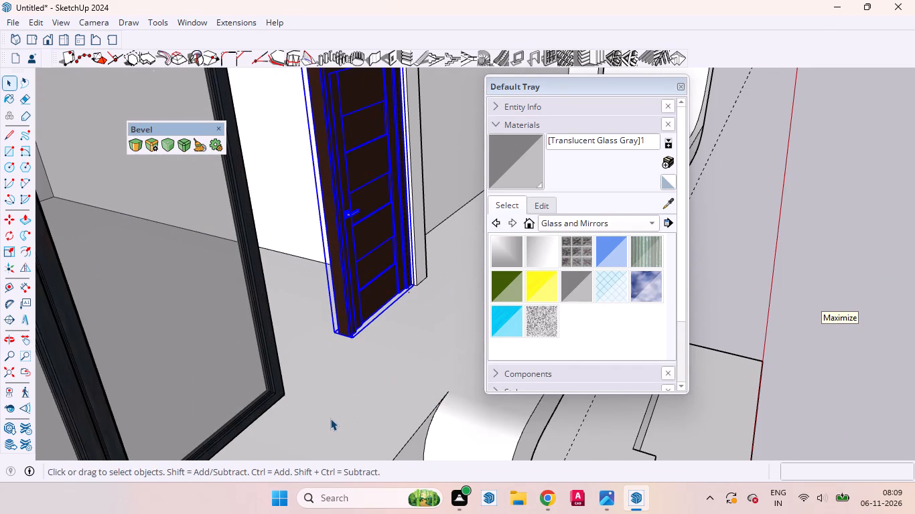
Place a guide line along the window frame's bottom front edge, running on past the door's base.
key(t)
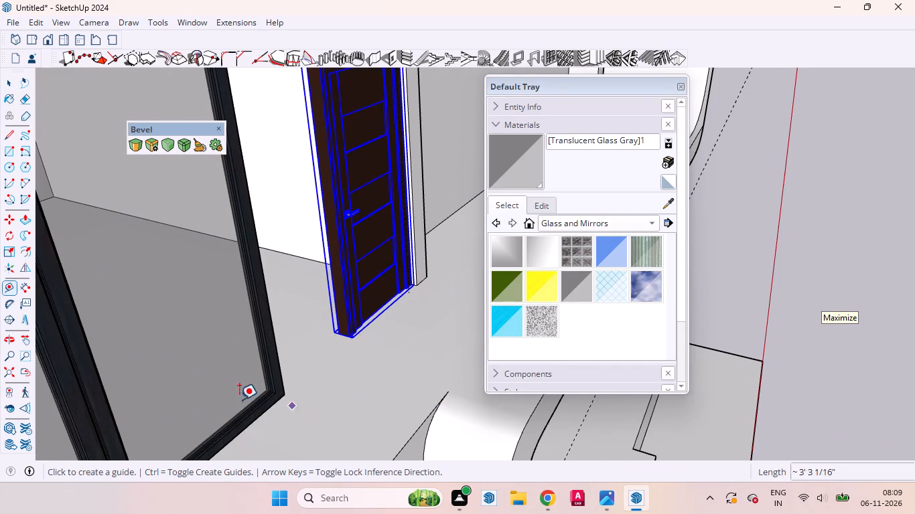
click(265, 411)
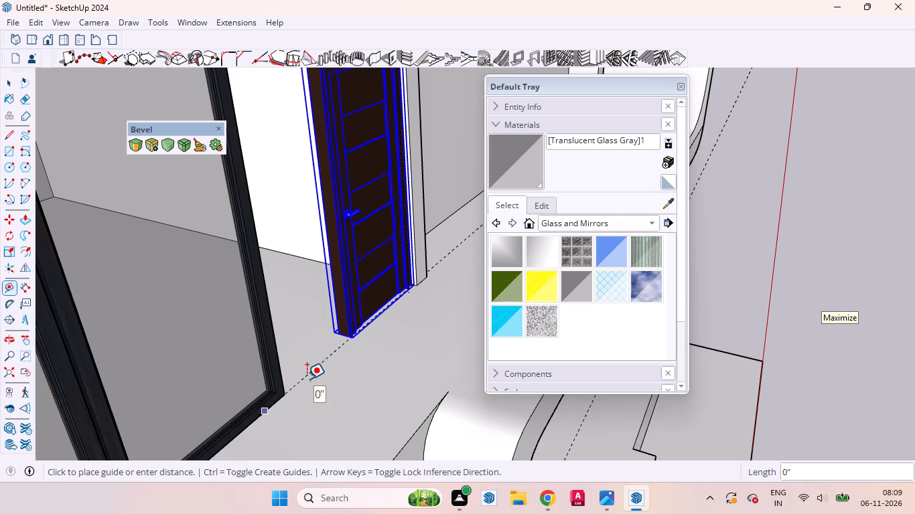
click(307, 379)
key(space)
Move the door about 9/16" so that its bottom front corner lines up with the guide.
scroll(393, 305, up, 10)
middle_drag(293, 401, 355, 424)
scroll(353, 427, up, 4)
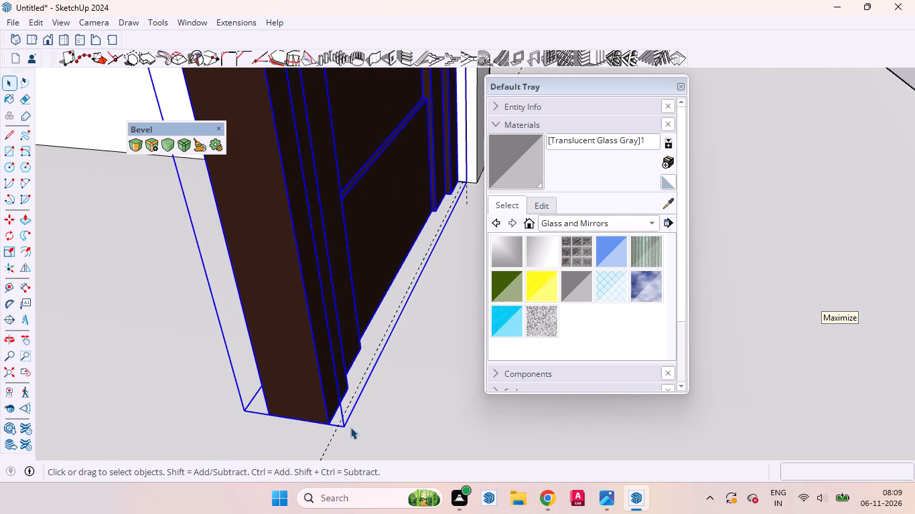
key(m)
scroll(344, 442, up, 5)
click(356, 431)
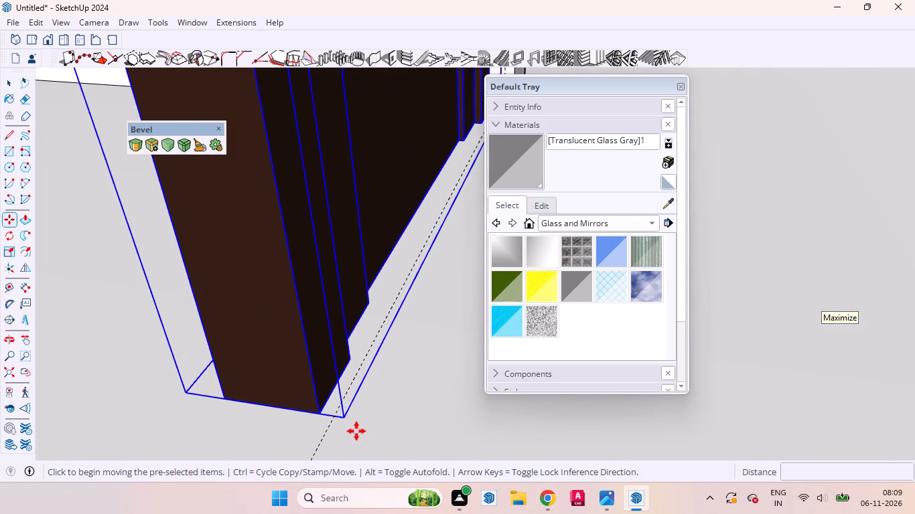
click(371, 433)
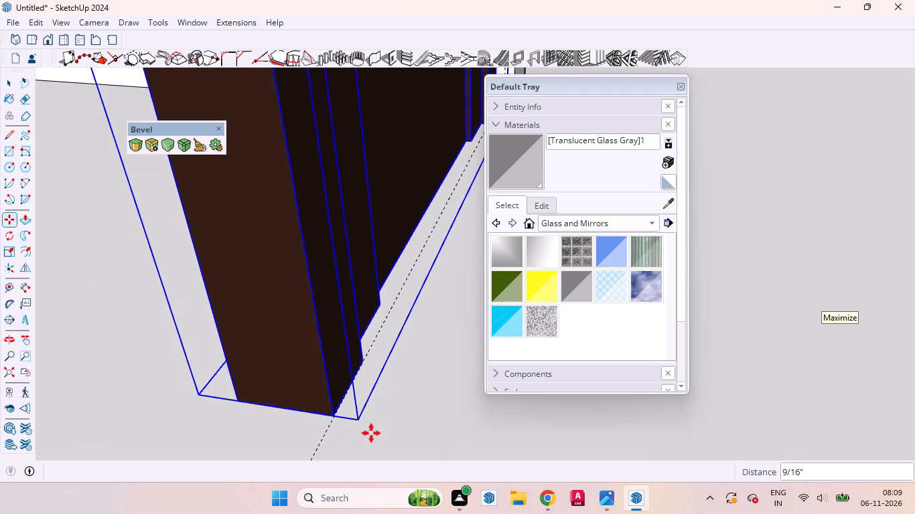
key(space)
Scale the door's height up by about 1.37 so it reaches the top edge of the recess opening.
scroll(314, 428, down, 20)
scroll(314, 428, down, 6)
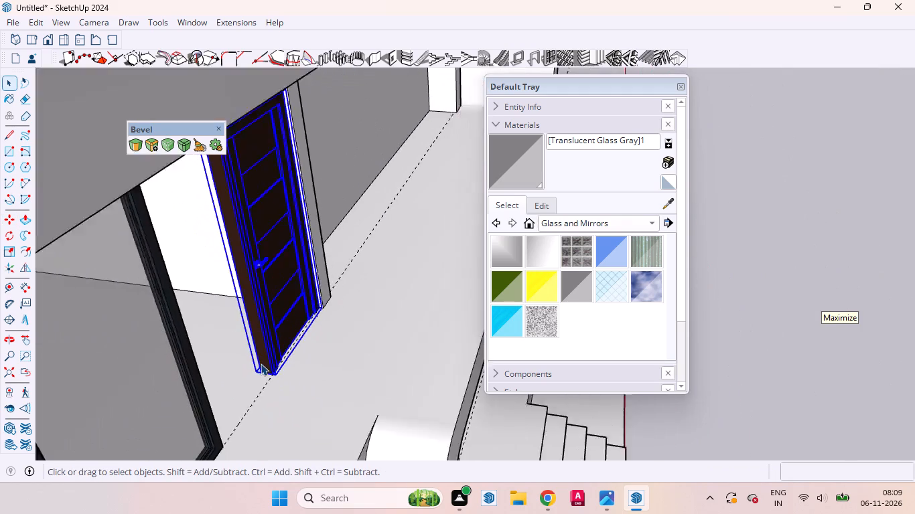
scroll(261, 363, down, 6)
middle_drag(311, 340, 137, 263)
scroll(314, 339, down, 10)
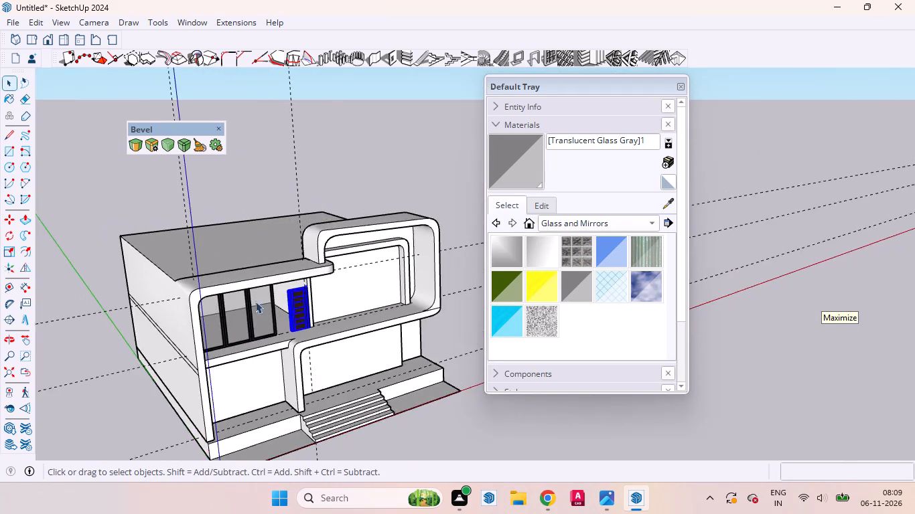
scroll(238, 270, up, 9)
middle_drag(326, 353, 247, 284)
scroll(287, 272, up, 3)
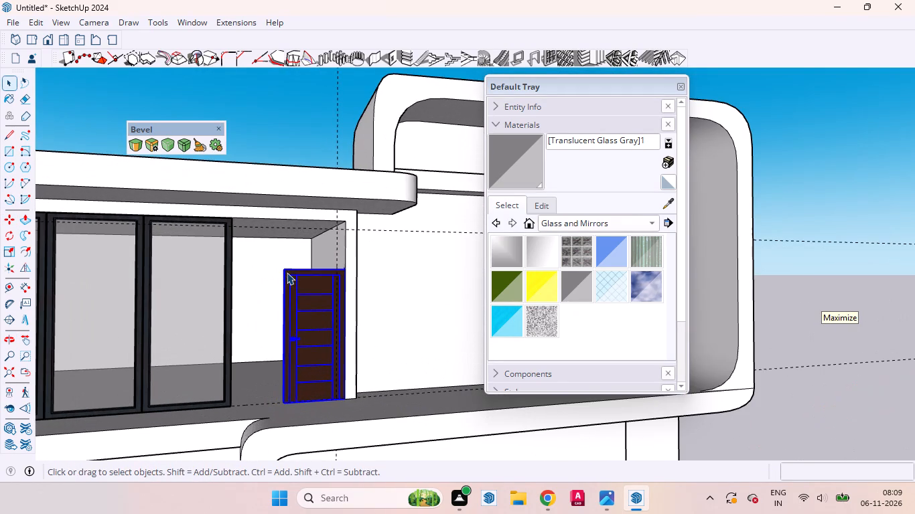
key(s)
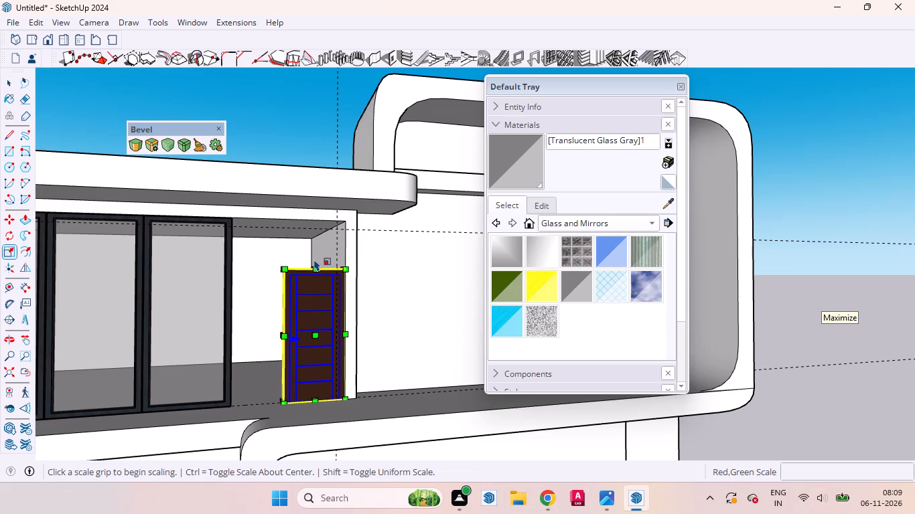
scroll(314, 265, up, 5)
middle_drag(309, 266, 315, 272)
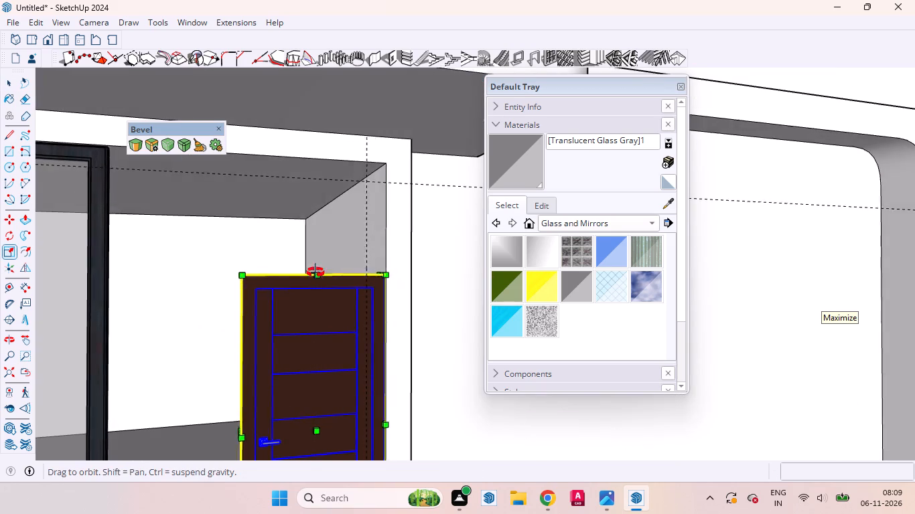
middle_drag(315, 272, 362, 322)
scroll(362, 322, up, 1)
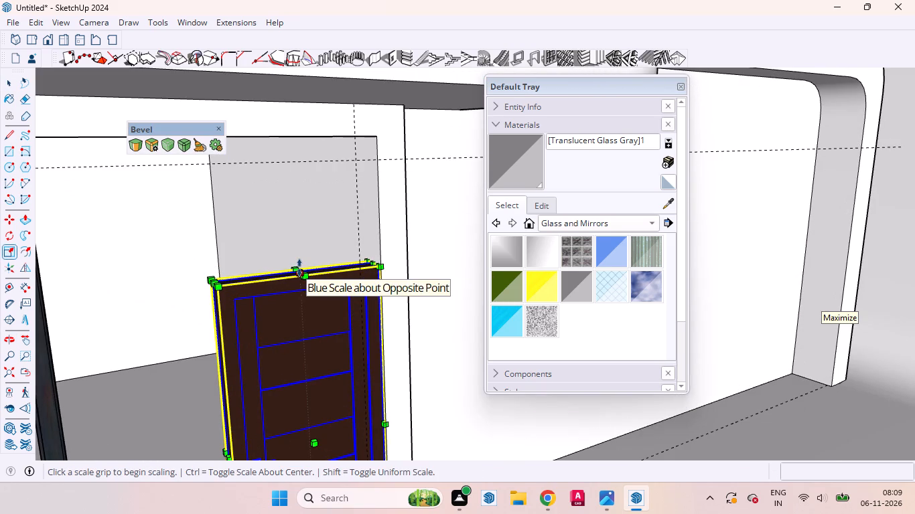
click(299, 268)
click(291, 133)
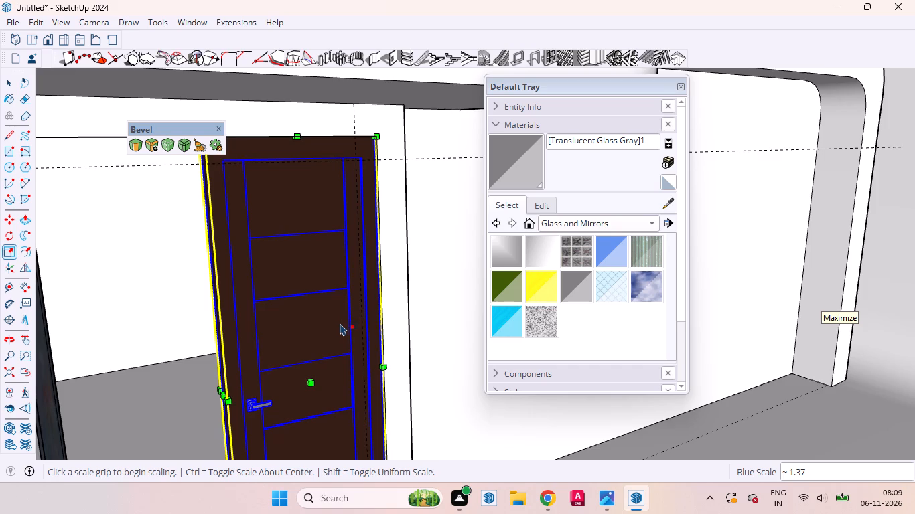
Scale the door's width along the red axis by about 1.83 to meet the window frame's edge, then deselect it.
scroll(295, 305, down, 15)
middle_drag(358, 341, 236, 297)
scroll(249, 296, up, 1)
scroll(384, 350, down, 11)
scroll(347, 325, up, 10)
middle_drag(330, 333, 360, 343)
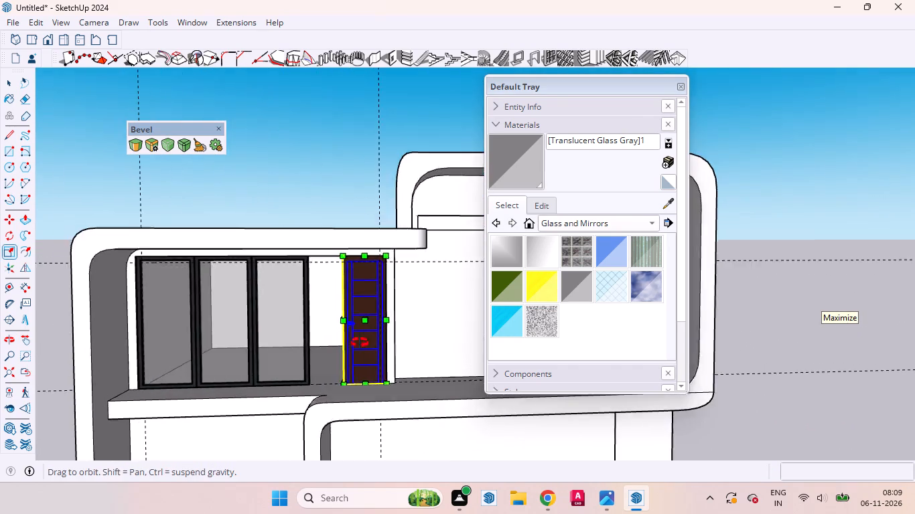
middle_drag(360, 343, 402, 355)
scroll(393, 352, up, 1)
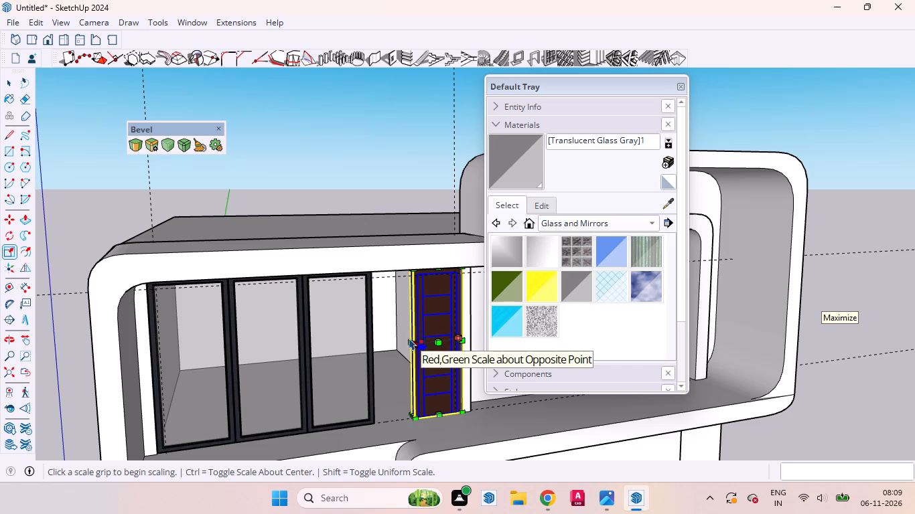
scroll(409, 345, up, 9)
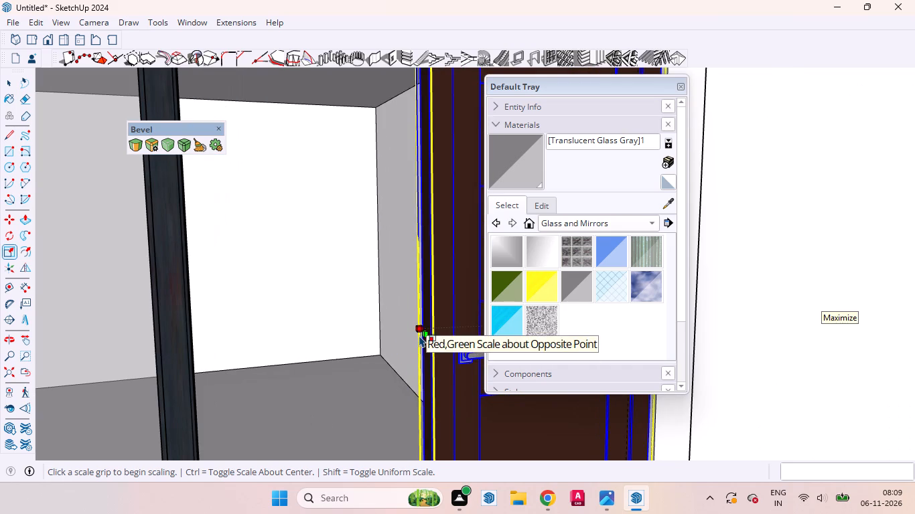
click(423, 336)
scroll(381, 349, down, 10)
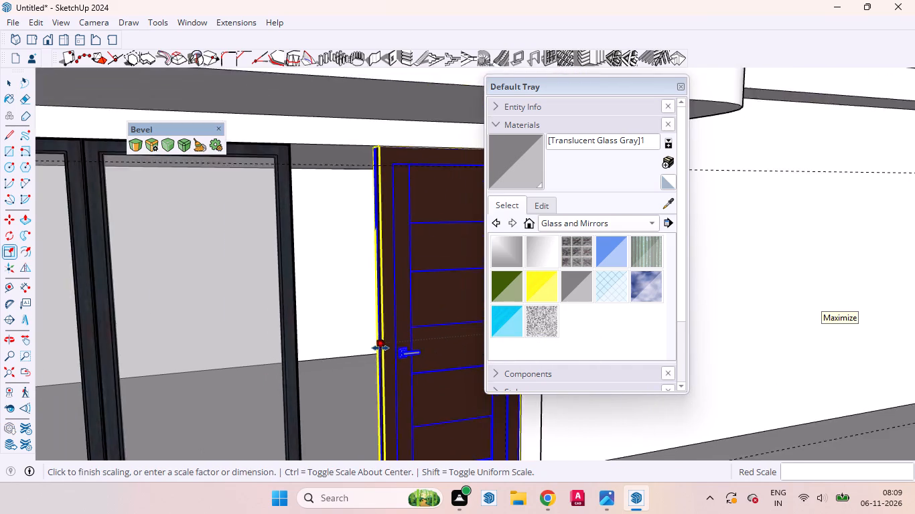
scroll(380, 348, down, 2)
click(324, 327)
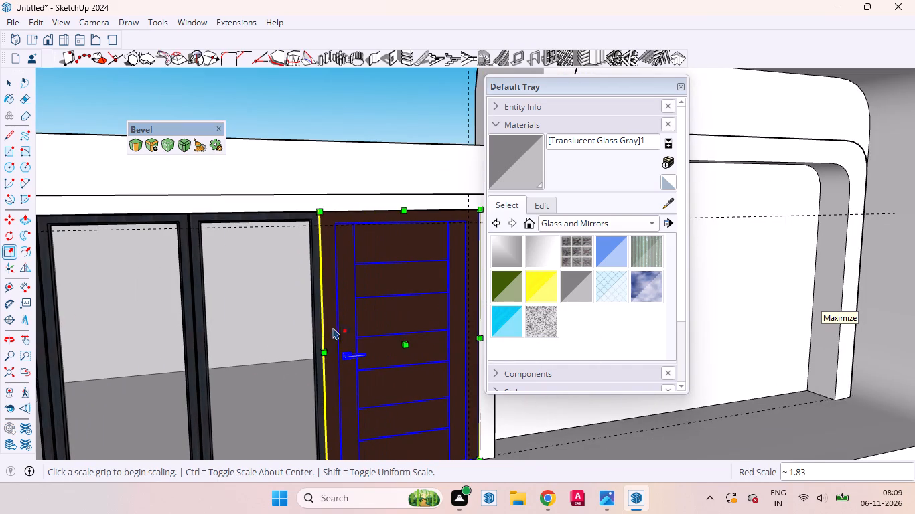
scroll(336, 334, down, 11)
key(space)
click(310, 181)
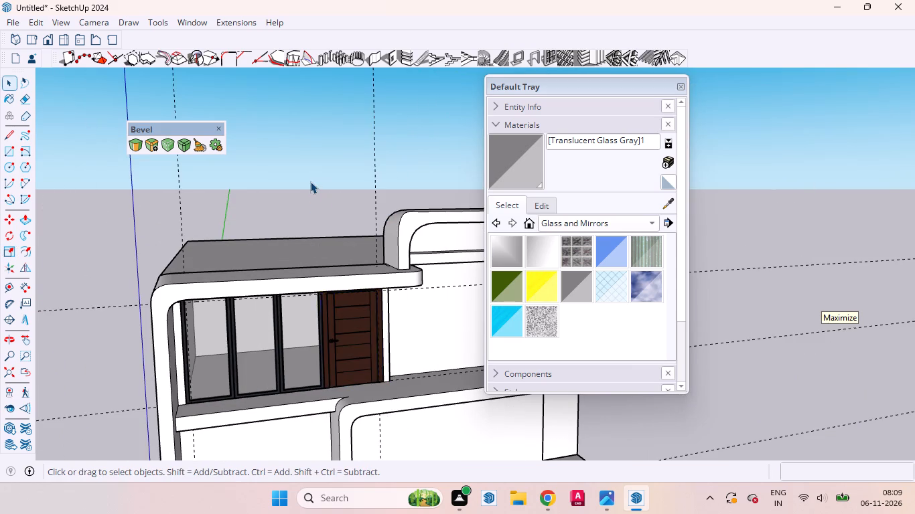
Choose the black Color M09 from the Colors material collection.
scroll(339, 224, down, 4)
middle_drag(346, 330, 382, 229)
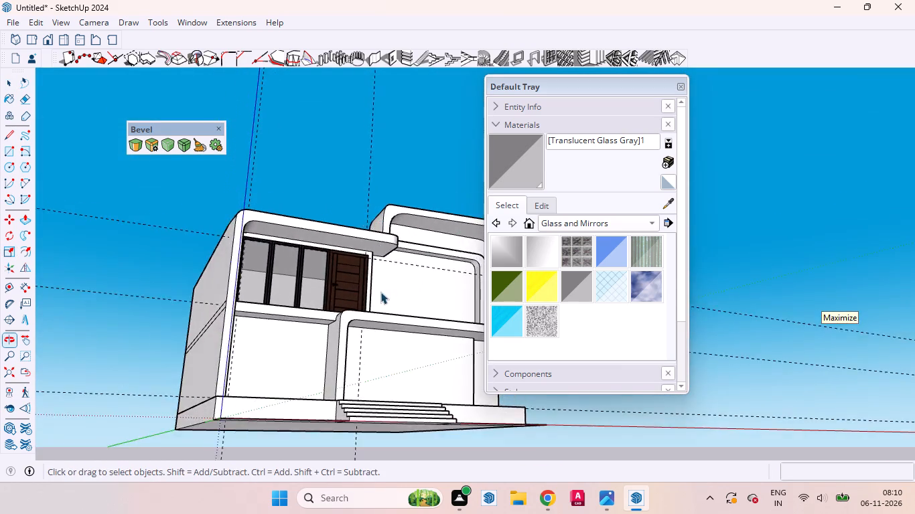
scroll(380, 292, up, 15)
middle_drag(370, 259, 417, 280)
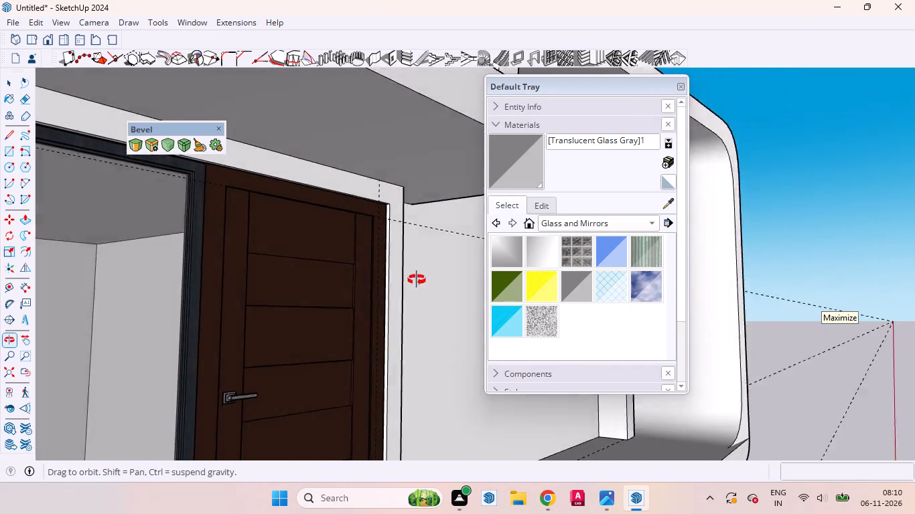
middle_drag(417, 280, 405, 272)
scroll(238, 280, down, 14)
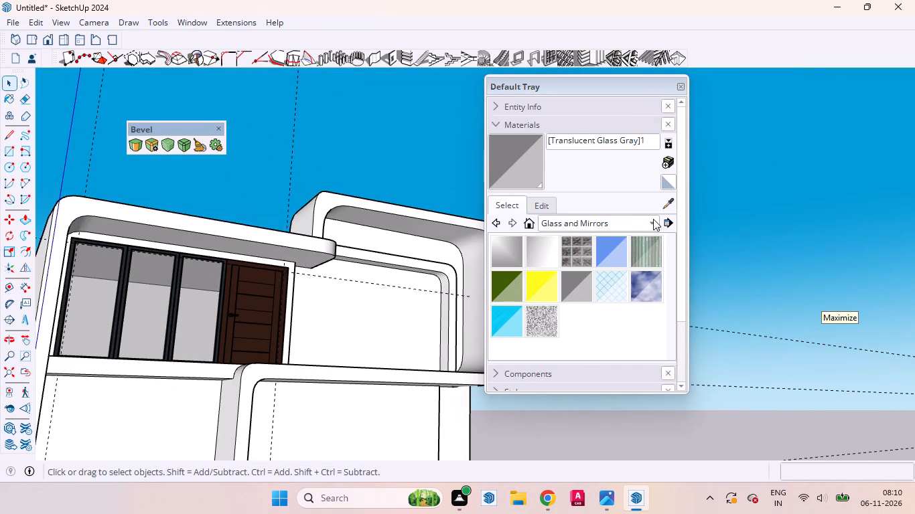
click(653, 219)
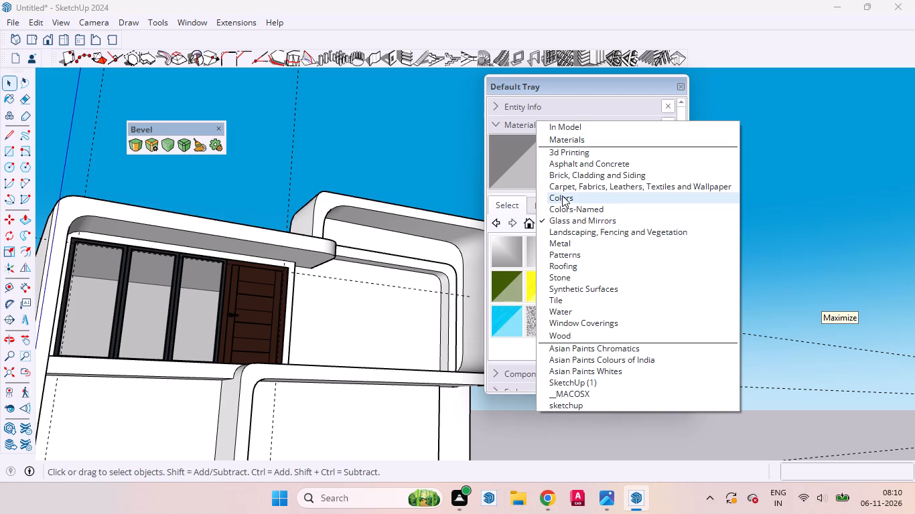
click(562, 195)
scroll(578, 252, down, 10)
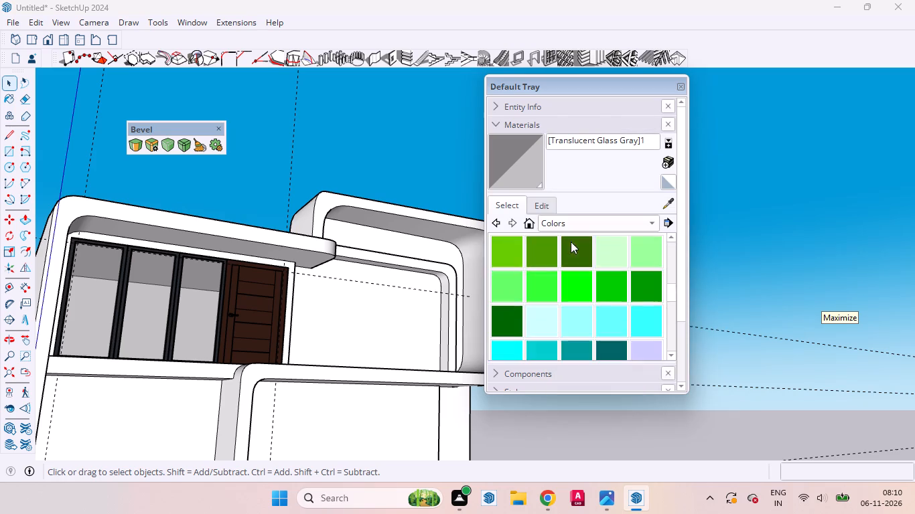
scroll(571, 242, down, 11)
click(501, 284)
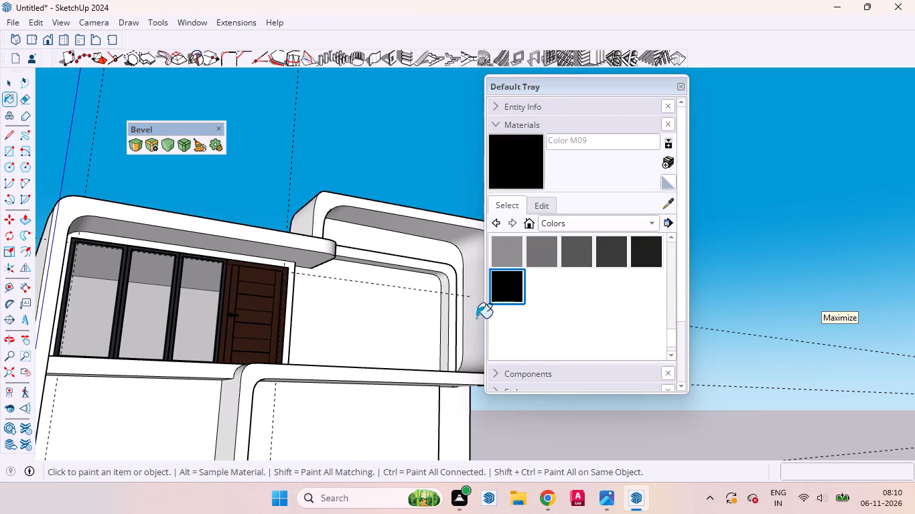
key(space)
click(9, 82)
Open the window panel nearest the door and paint its frame's outer front face with Color M09.
scroll(307, 248, down, 5)
scroll(243, 278, up, 18)
scroll(246, 216, up, 2)
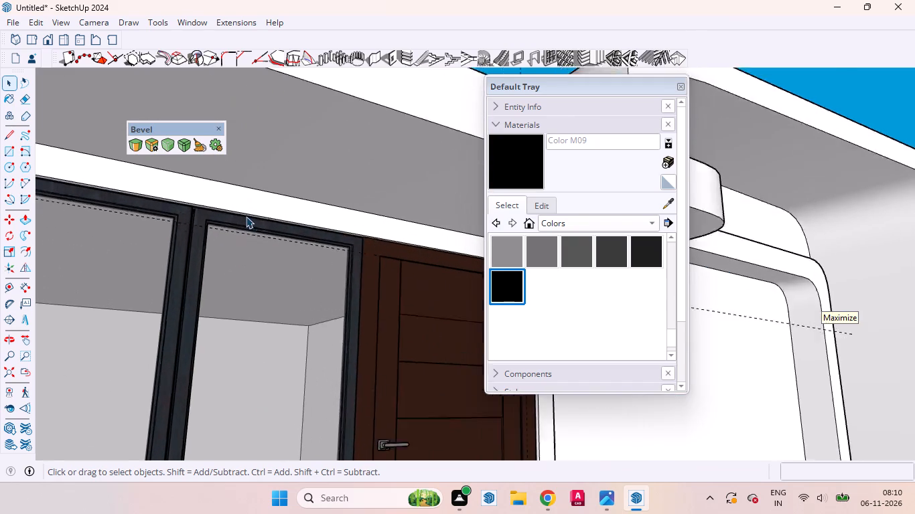
scroll(246, 216, up, 3)
triple_click(179, 226)
click(176, 225)
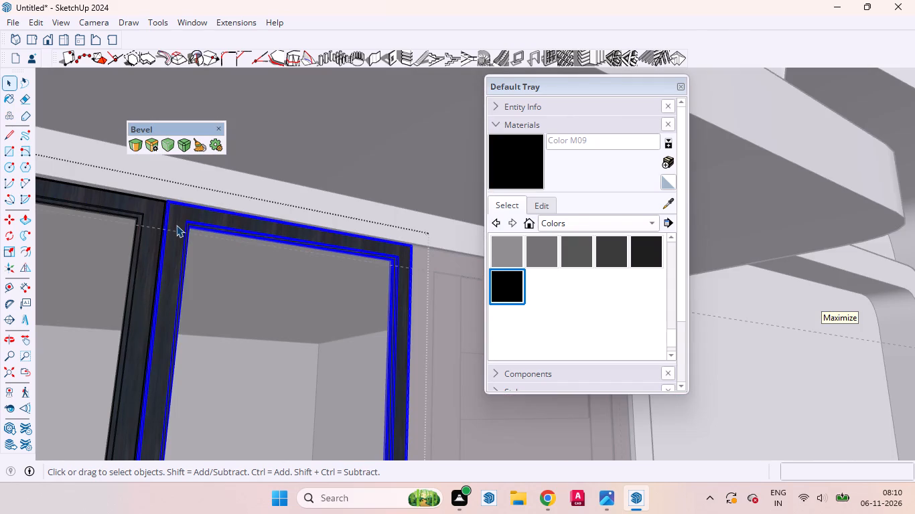
click(529, 155)
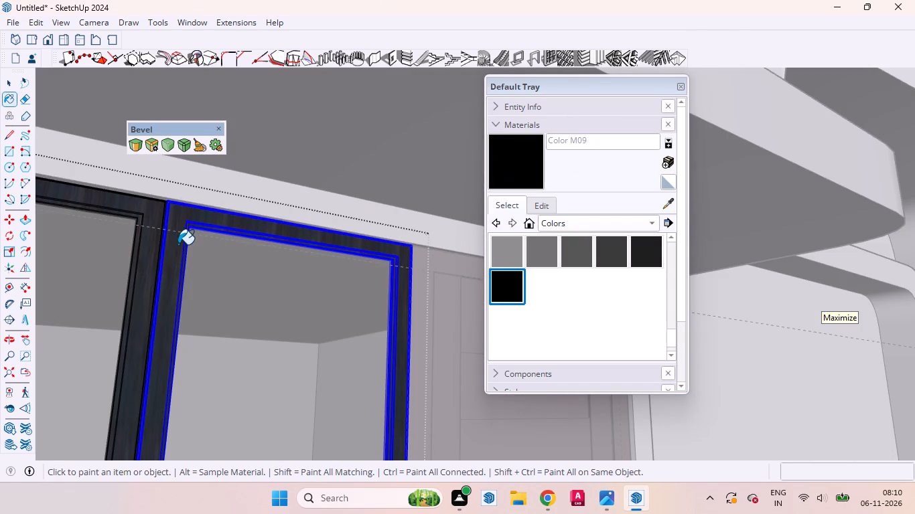
click(174, 244)
key(space)
triple_click(180, 241)
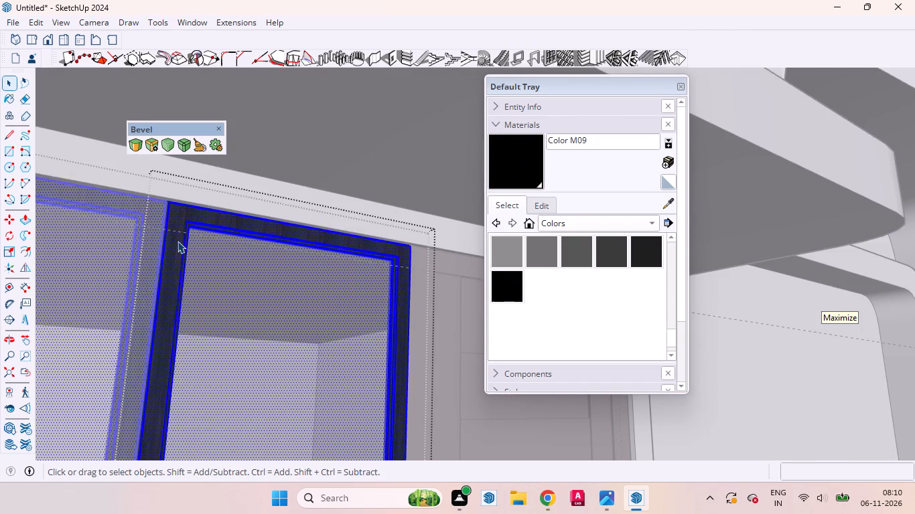
click(178, 241)
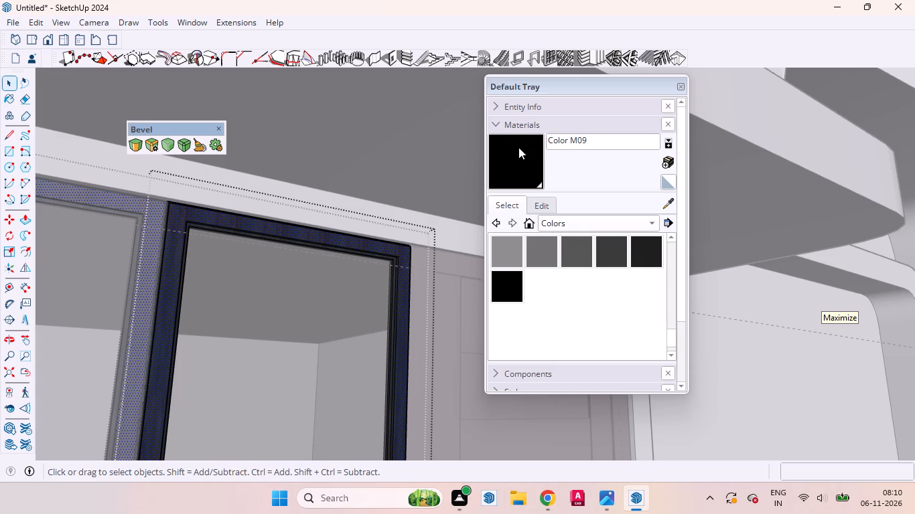
click(518, 147)
click(176, 248)
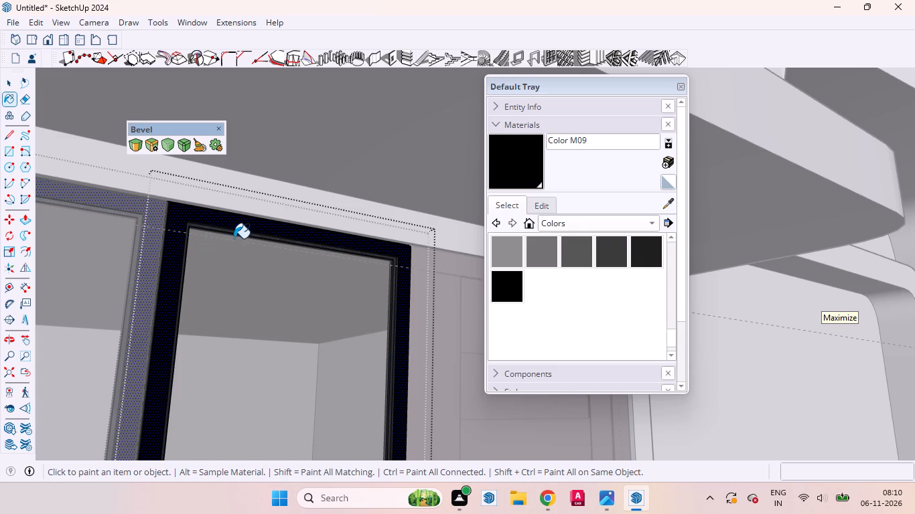
key(space)
Paint the recessed inner front face of the same window frame and its adjoining side strip with Color M09.
scroll(188, 245, up, 19)
middle_drag(187, 240, 33, 257)
scroll(196, 286, up, 4)
click(169, 272)
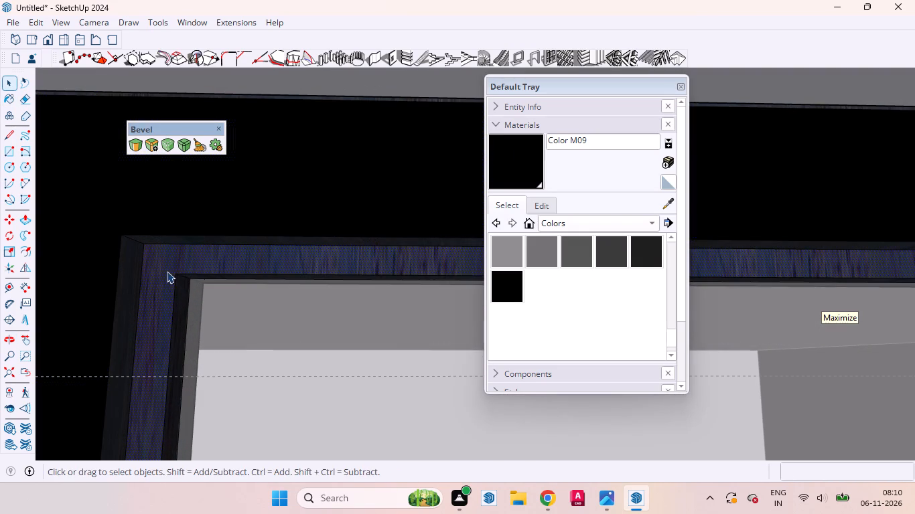
click(510, 157)
click(157, 310)
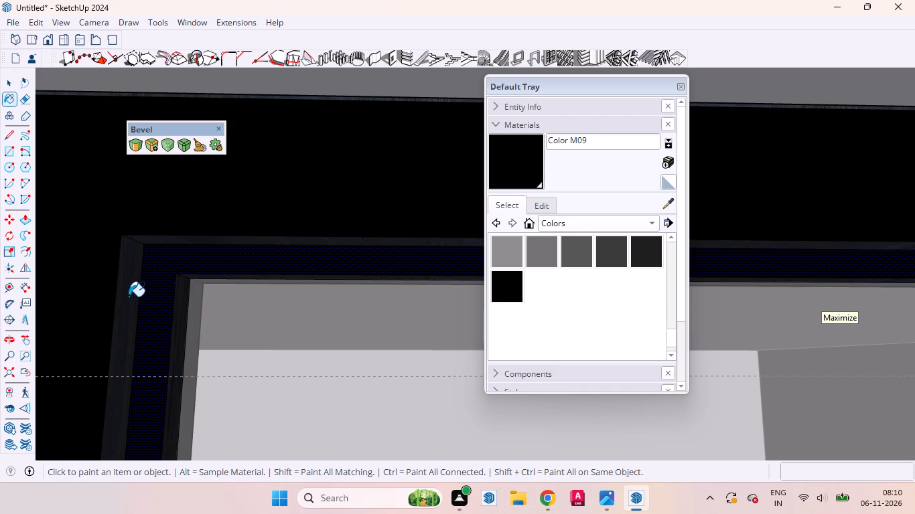
click(129, 296)
Paint the inward-facing side and top faces of the same frame's outer step with Color M09.
scroll(189, 330, up, 13)
middle_drag(188, 290, 98, 309)
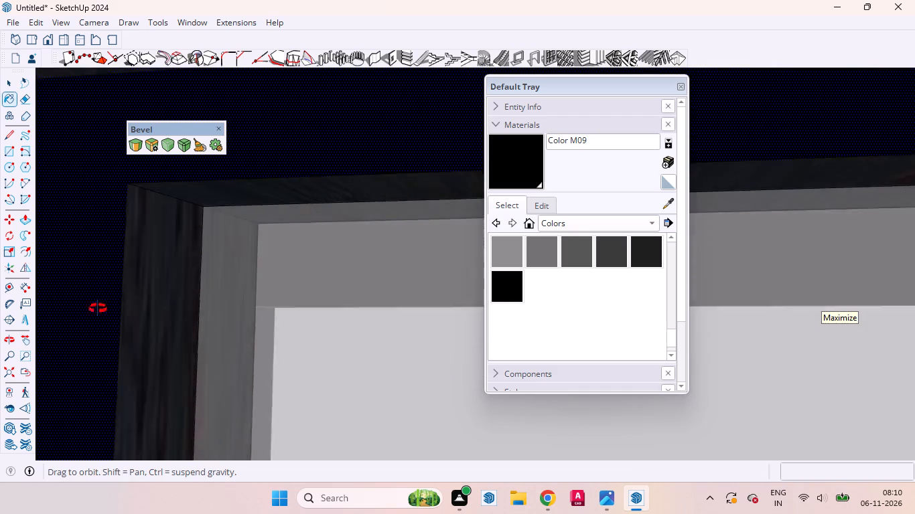
middle_drag(98, 309, 8, 290)
scroll(20, 284, up, 1)
click(142, 283)
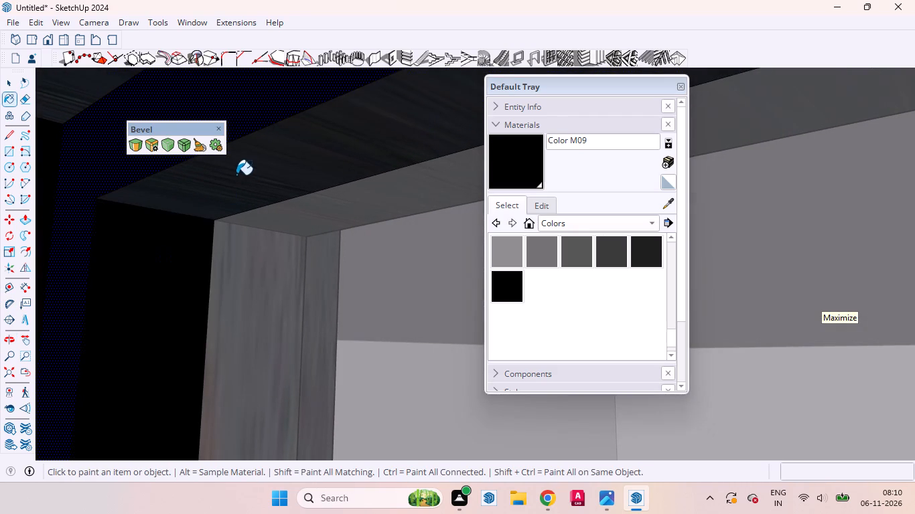
click(236, 174)
scroll(274, 279, down, 20)
scroll(274, 279, down, 10)
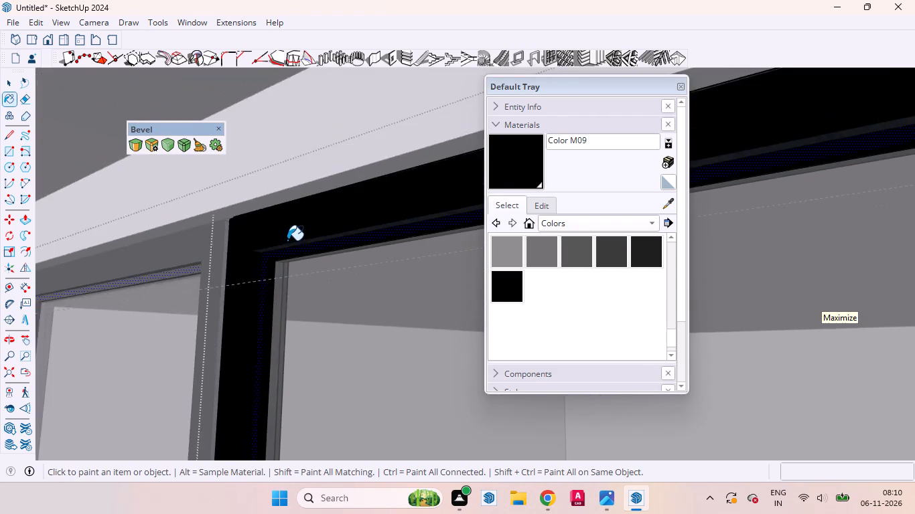
Paint the stepped inner faces along the bottom rail of the window frame nearest the door with Color M09.
scroll(287, 240, down, 20)
scroll(287, 240, down, 6)
middle_drag(324, 379, 421, 485)
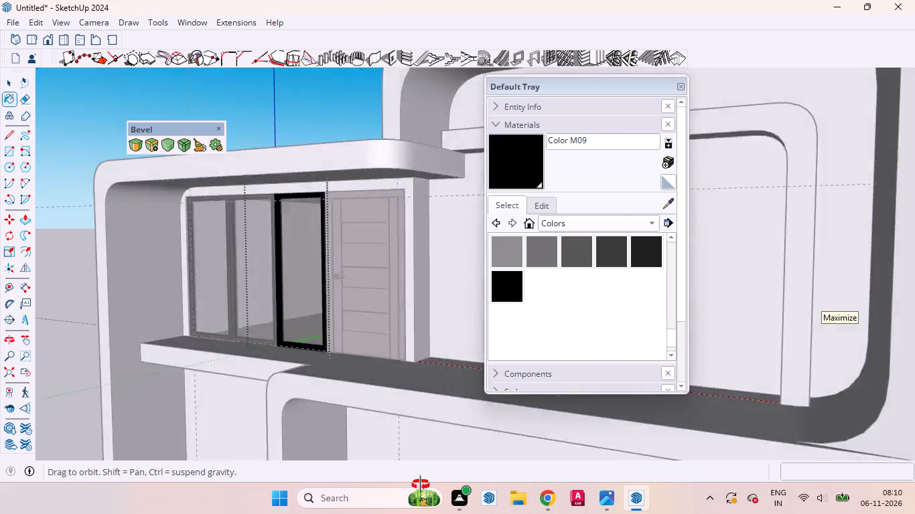
middle_drag(421, 485, 450, 513)
scroll(301, 382, up, 20)
scroll(301, 382, up, 9)
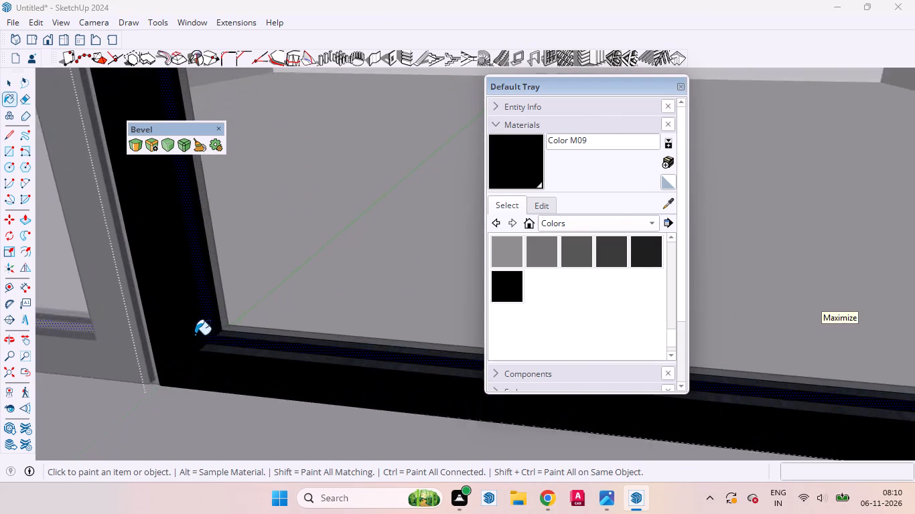
scroll(195, 335, up, 3)
click(237, 356)
click(245, 331)
Paint the stepped inner strips on the door-side upright of the same window frame with Color M09.
scroll(186, 390, down, 20)
scroll(186, 390, down, 3)
middle_drag(226, 400, 499, 388)
scroll(320, 379, down, 11)
scroll(324, 335, up, 8)
scroll(364, 351, down, 2)
scroll(365, 351, up, 7)
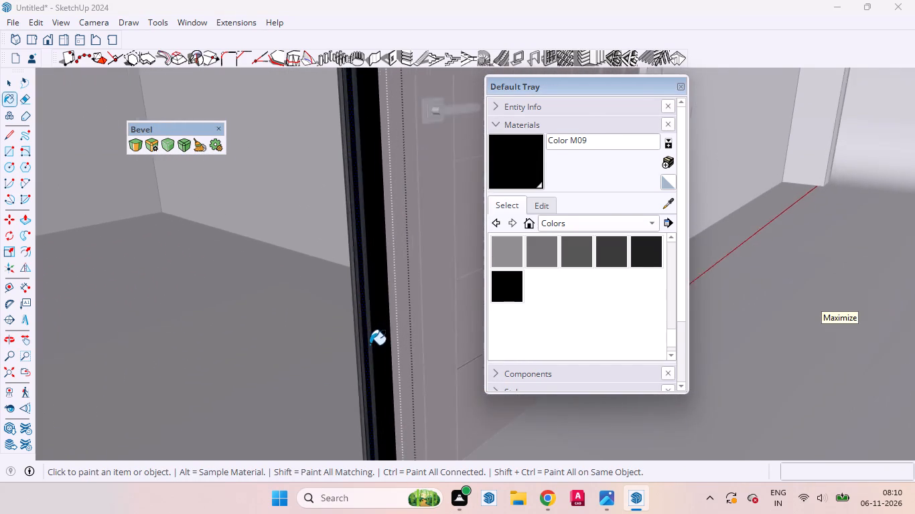
scroll(370, 345, up, 13)
click(367, 294)
scroll(350, 279, up, 3)
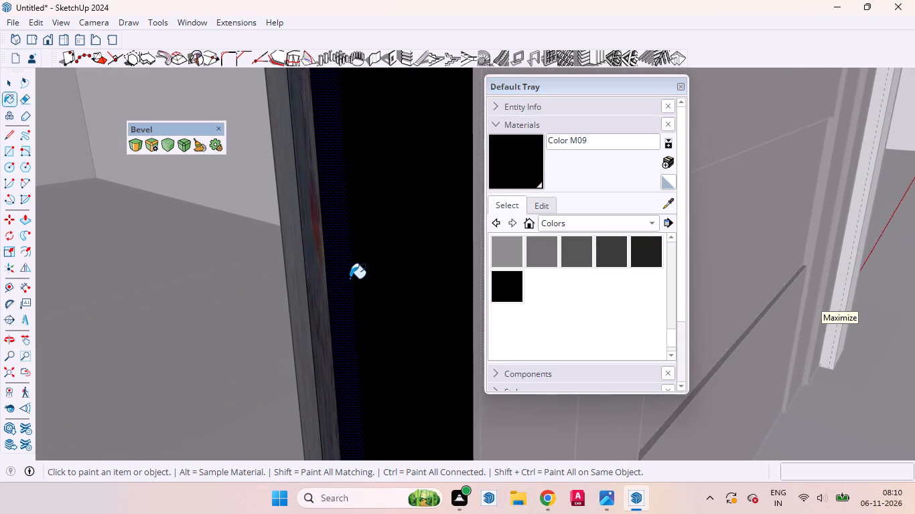
scroll(350, 278, up, 3)
scroll(339, 275, down, 1)
scroll(337, 275, up, 4)
middle_drag(341, 311, 462, 319)
click(318, 305)
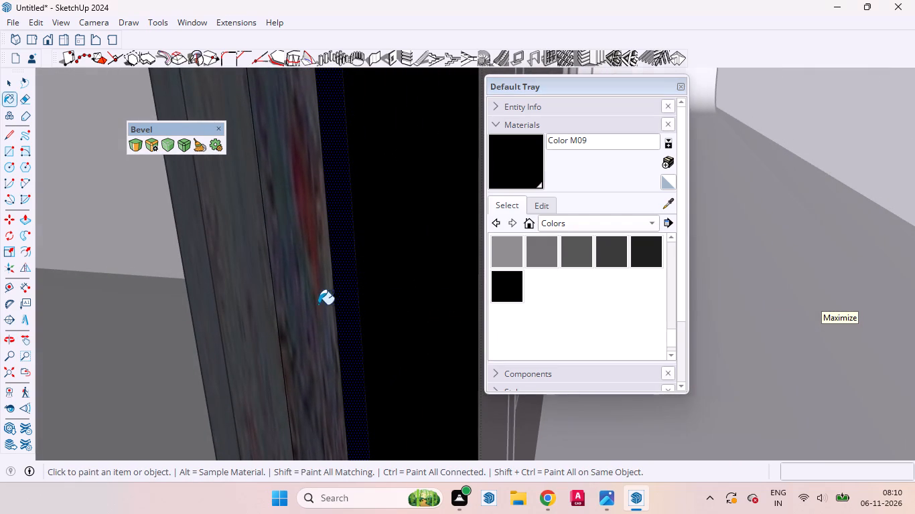
scroll(275, 360, down, 20)
scroll(275, 360, down, 16)
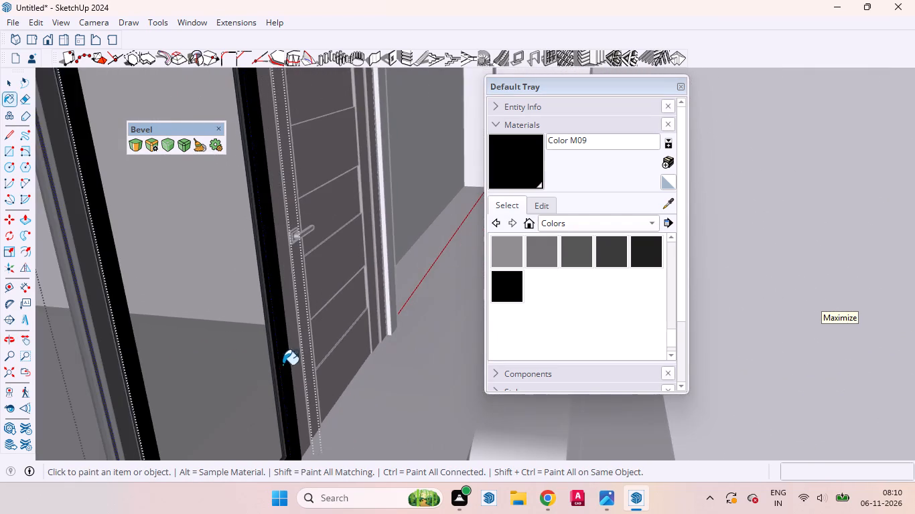
Paint the unpainted strips under the same frame's top rail with Color M09, keeping the glass unpainted, and close the panel.
middle_drag(295, 381, 177, 337)
scroll(202, 351, down, 11)
scroll(209, 197, up, 1)
scroll(209, 197, down, 1)
scroll(209, 199, up, 5)
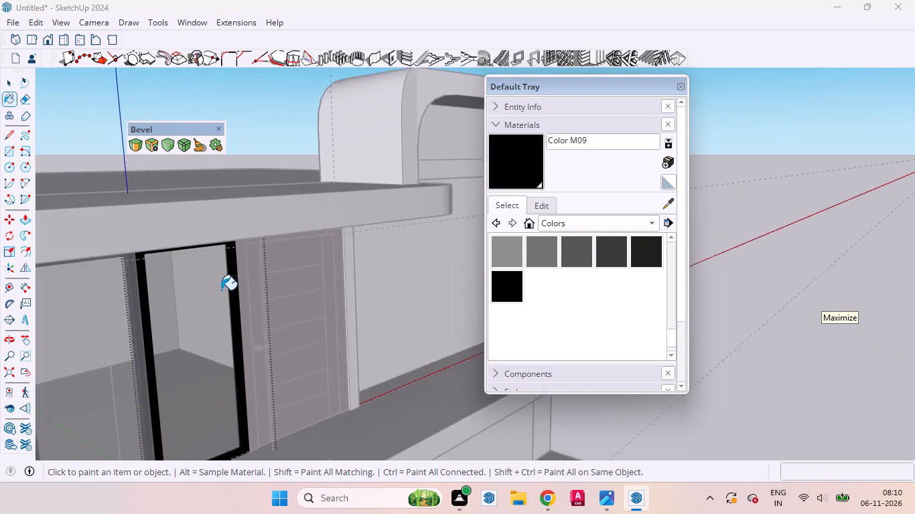
scroll(221, 290, up, 6)
middle_drag(217, 225, 226, 71)
scroll(219, 187, up, 3)
scroll(236, 198, down, 1)
scroll(236, 199, up, 1)
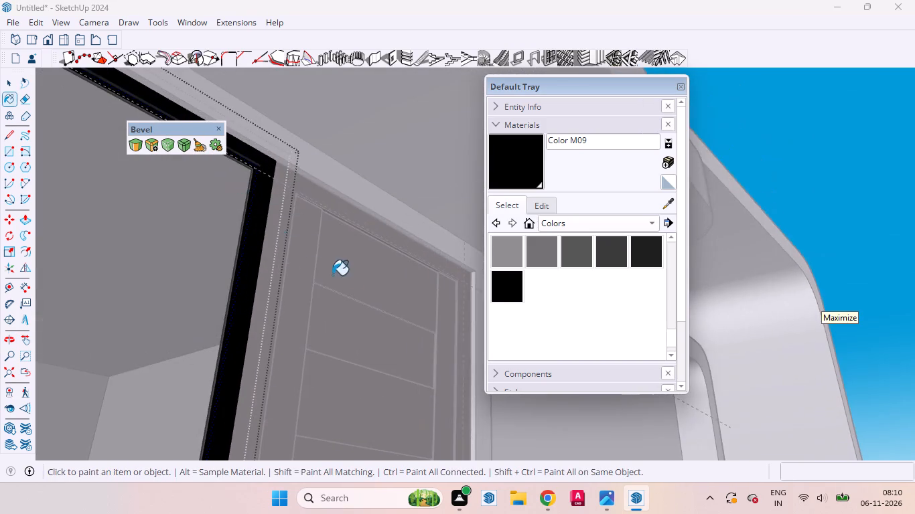
scroll(359, 315, down, 6)
scroll(257, 240, up, 20)
scroll(257, 240, up, 1)
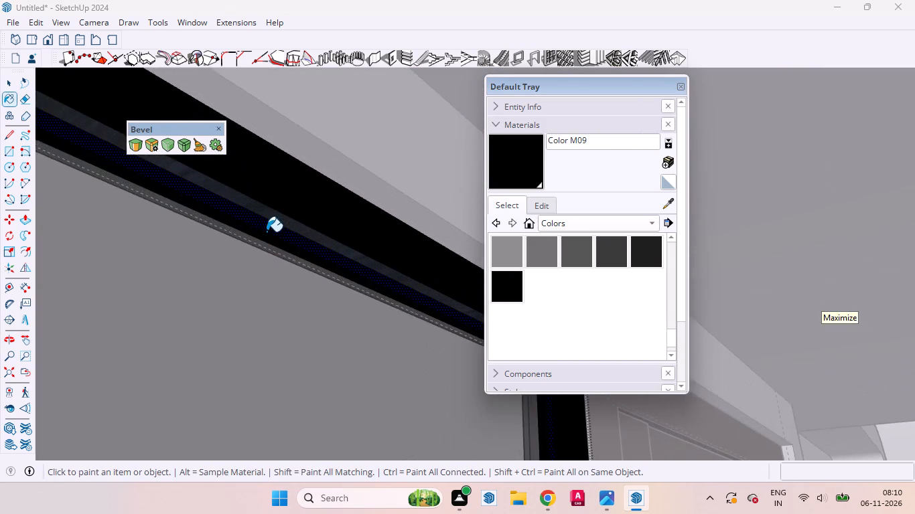
scroll(267, 232, up, 8)
middle_drag(330, 226, 445, 147)
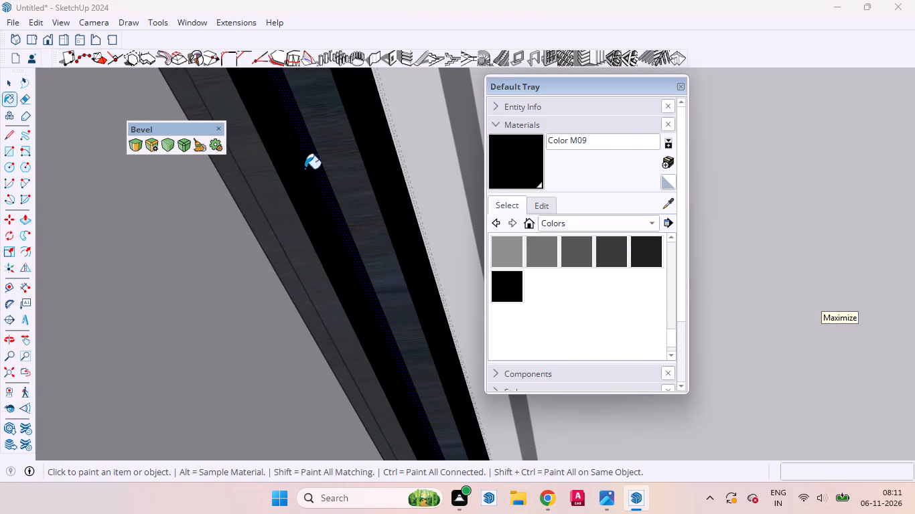
click(272, 192)
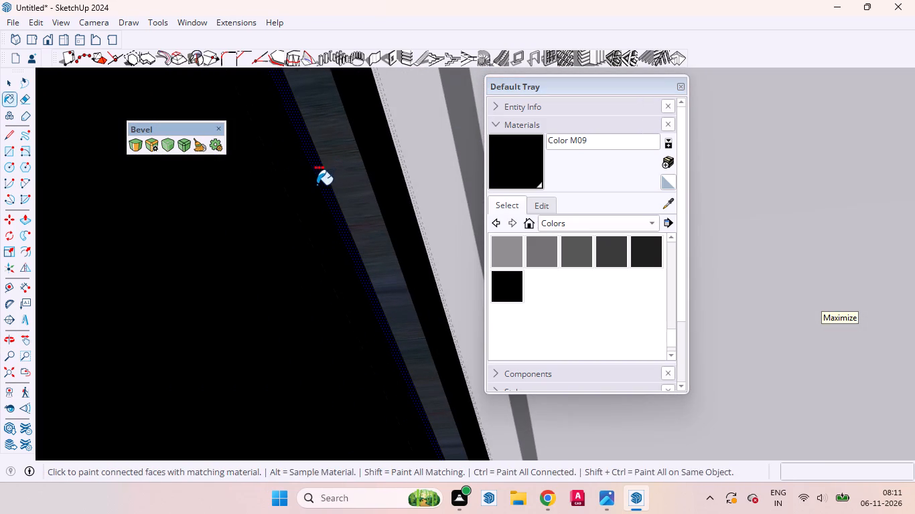
key(ctrl+z)
click(344, 173)
scroll(269, 261, down, 4)
scroll(284, 205, up, 7)
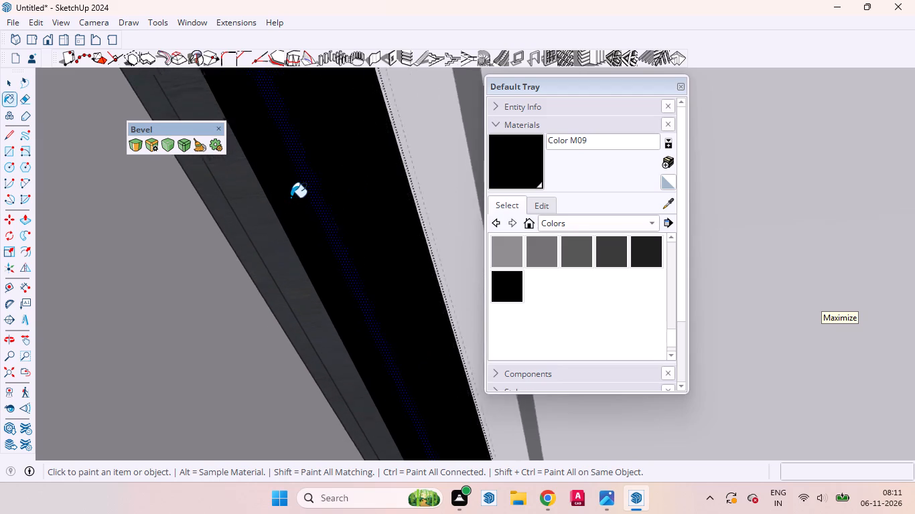
scroll(291, 197, up, 2)
click(325, 179)
key(space)
scroll(258, 245, down, 3)
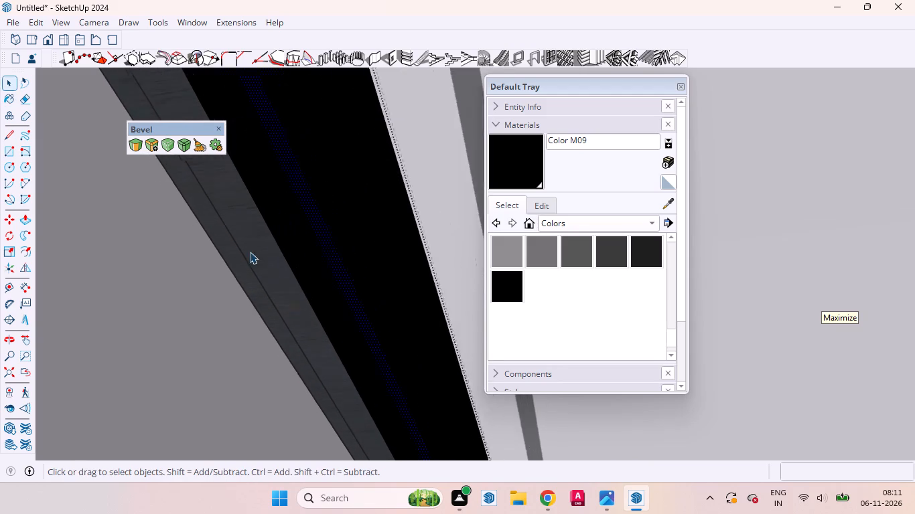
scroll(250, 252, down, 3)
middle_drag(257, 269, 28, 397)
scroll(92, 358, down, 12)
scroll(141, 253, up, 1)
scroll(141, 253, down, 13)
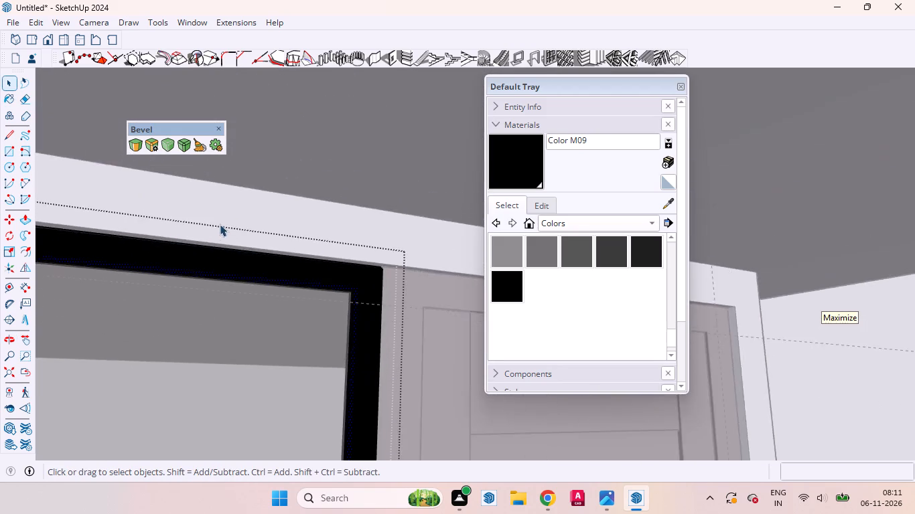
scroll(220, 224, down, 20)
scroll(220, 224, down, 4)
click(315, 152)
click(311, 155)
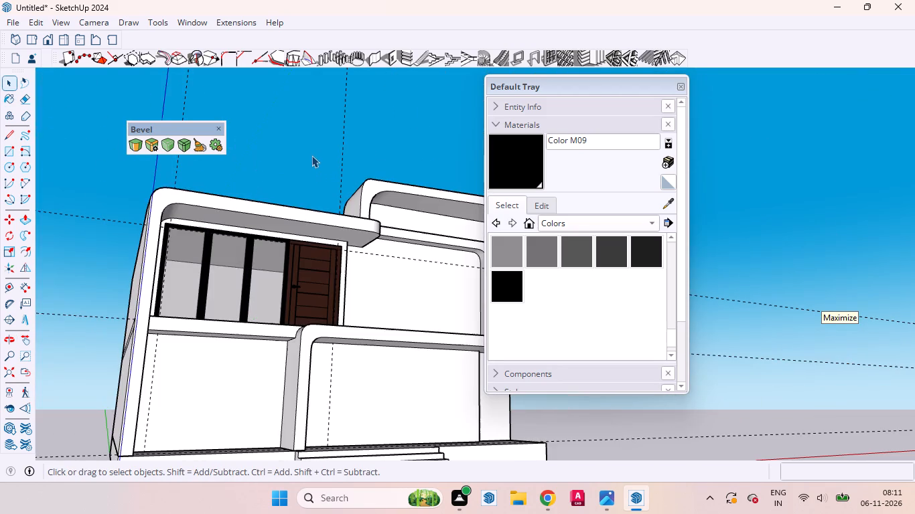
Open the window panel farthest from the door and paint its outer side face beside the middle panel with Color M09.
middle_drag(310, 172, 179, 272)
scroll(211, 278, up, 6)
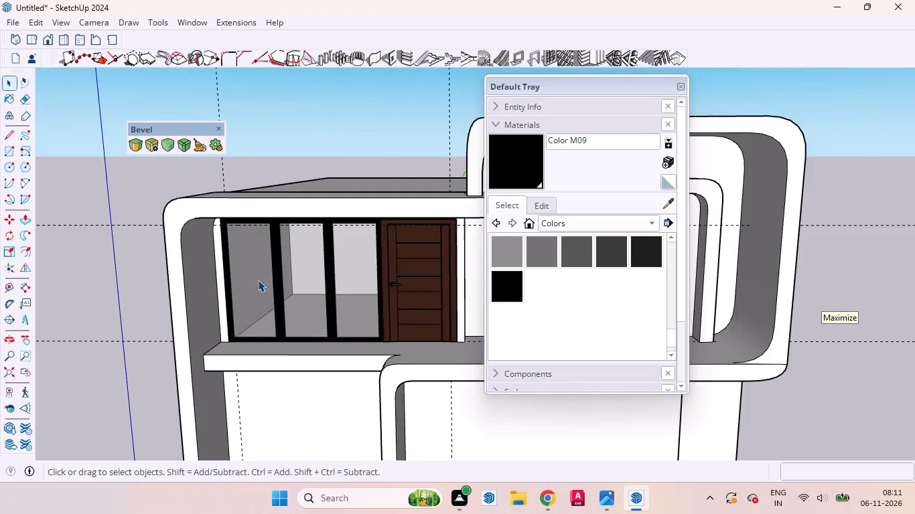
scroll(258, 280, up, 20)
scroll(258, 280, up, 6)
middle_drag(283, 416, 313, 447)
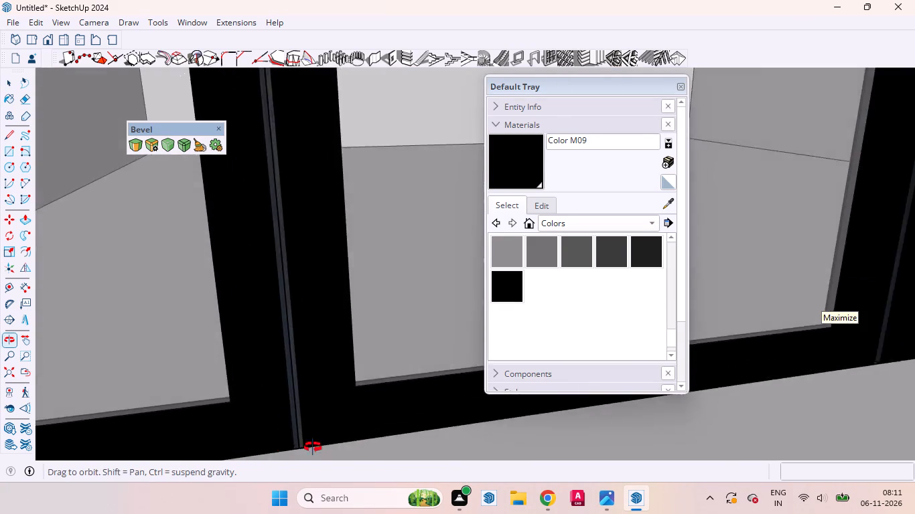
middle_drag(313, 447, 269, 444)
scroll(254, 399, up, 18)
middle_drag(358, 387, 380, 389)
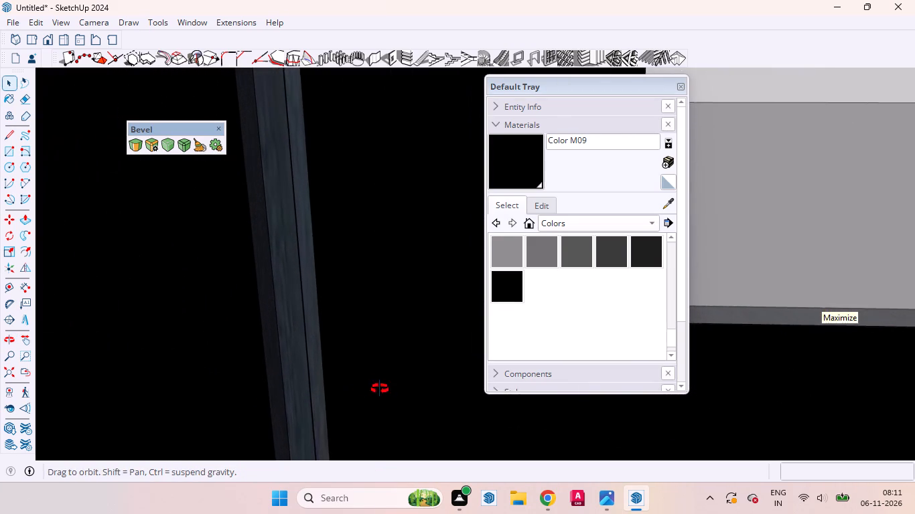
middle_drag(380, 389, 478, 399)
scroll(478, 399, up, 1)
click(291, 332)
double_click(263, 326)
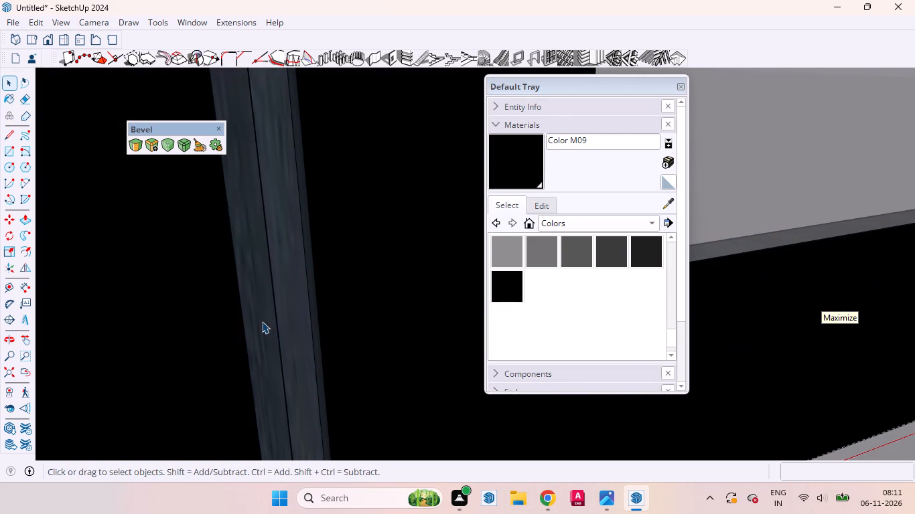
click(262, 321)
double_click(261, 331)
click(261, 325)
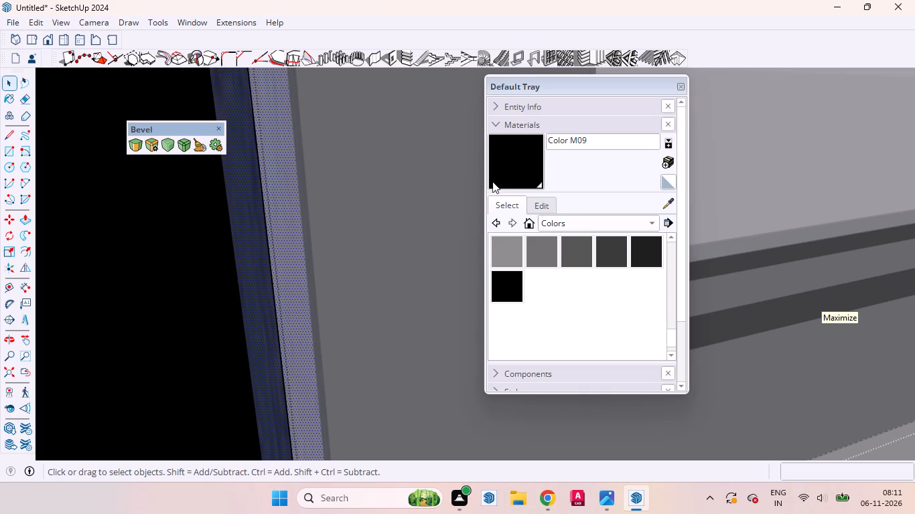
click(493, 181)
click(261, 301)
scroll(275, 288, up, 5)
click(307, 287)
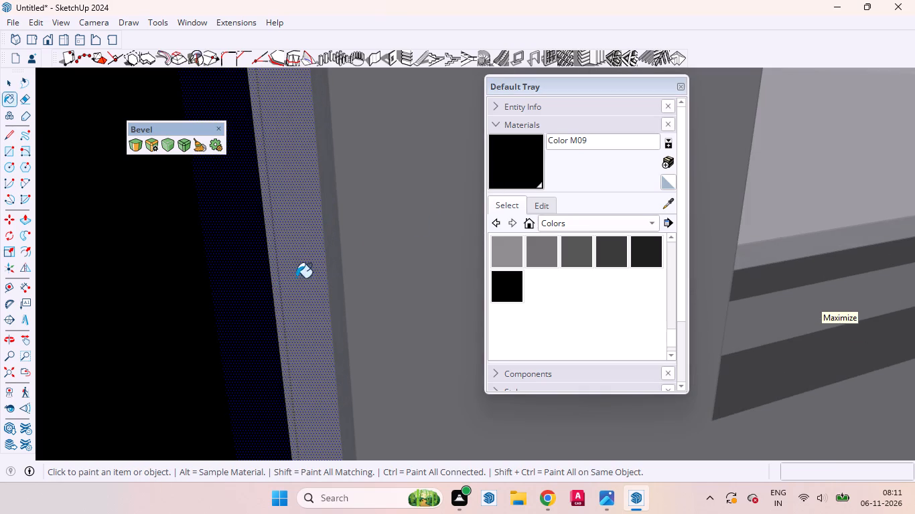
middle_drag(281, 292, 109, 341)
click(204, 252)
middle_drag(199, 305, 408, 296)
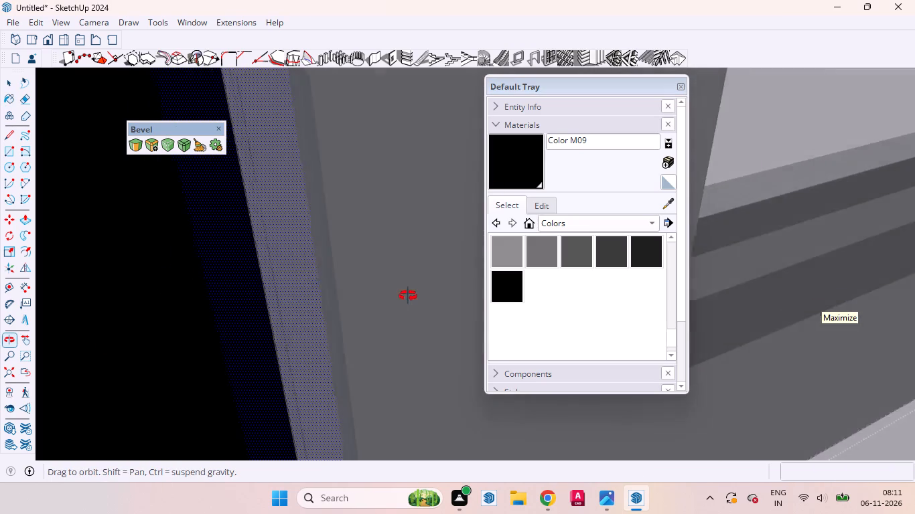
middle_drag(408, 296, 463, 270)
key(space)
click(279, 288)
click(389, 279)
Open the middle window panel and paint its outer side face toward the farthest panel with Color M09.
click(382, 278)
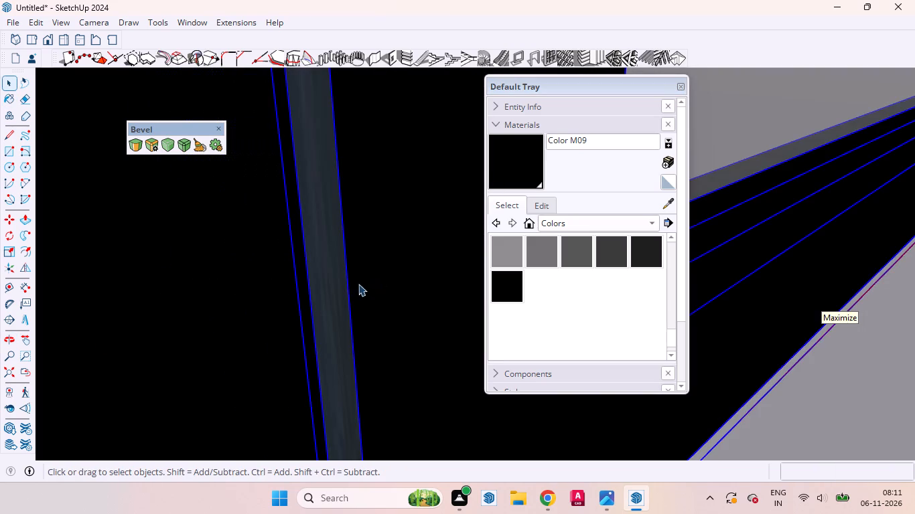
double_click(334, 282)
double_click(330, 263)
click(329, 238)
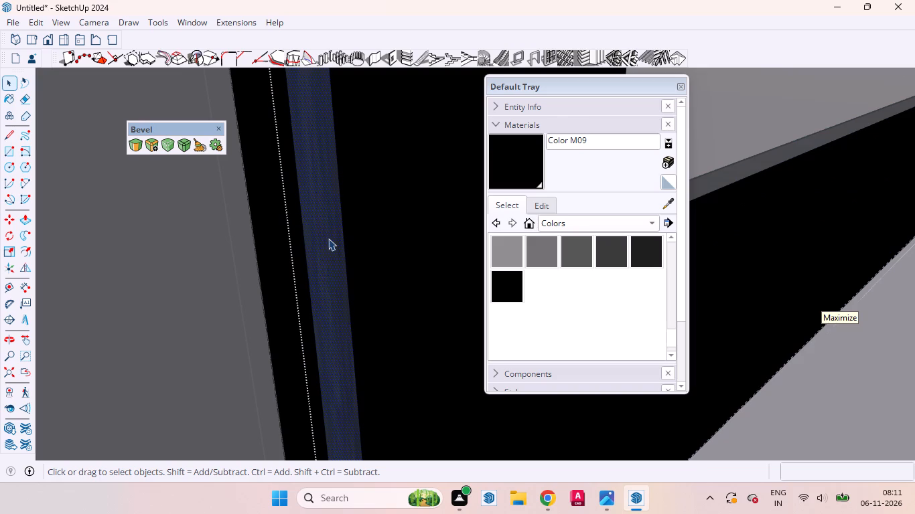
click(508, 158)
click(333, 240)
key(space)
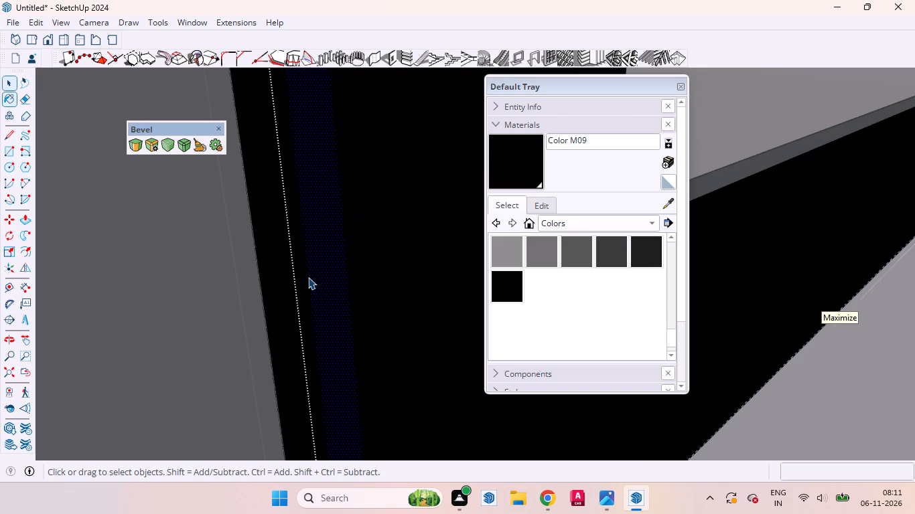
Examine the joints between the middle panel and the panel nearest the door for unpainted frame faces, and close the panels.
scroll(293, 279, down, 13)
middle_drag(285, 290, 145, 309)
scroll(192, 274, down, 11)
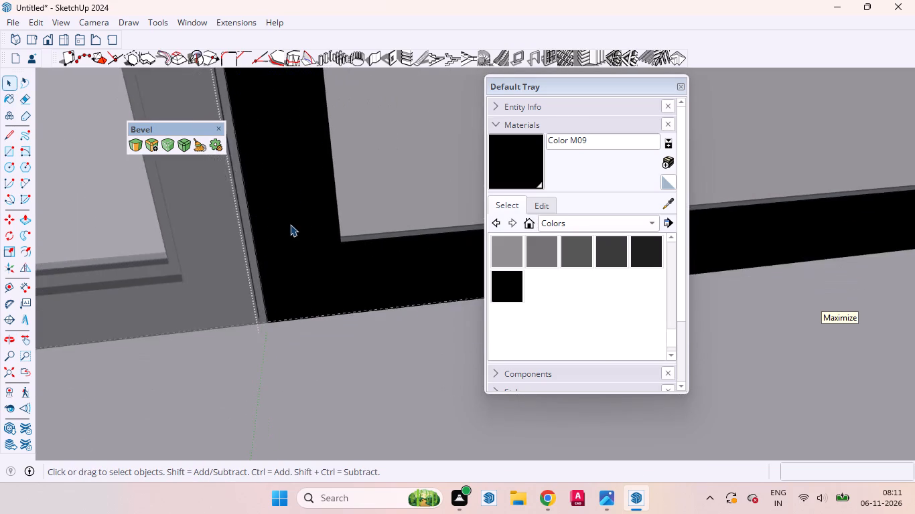
scroll(290, 224, down, 20)
scroll(290, 224, down, 7)
scroll(351, 208, up, 6)
scroll(364, 240, down, 1)
scroll(364, 243, up, 6)
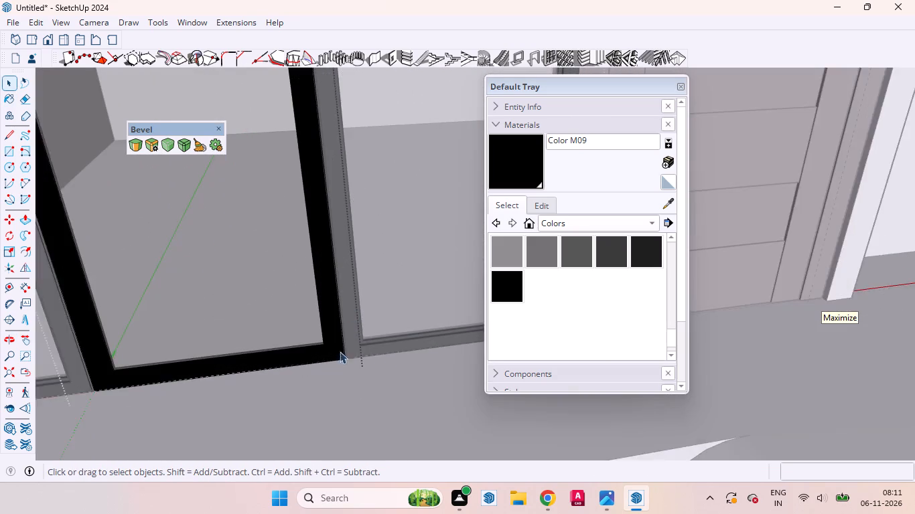
click(340, 358)
double_click(344, 323)
scroll(338, 325, up, 5)
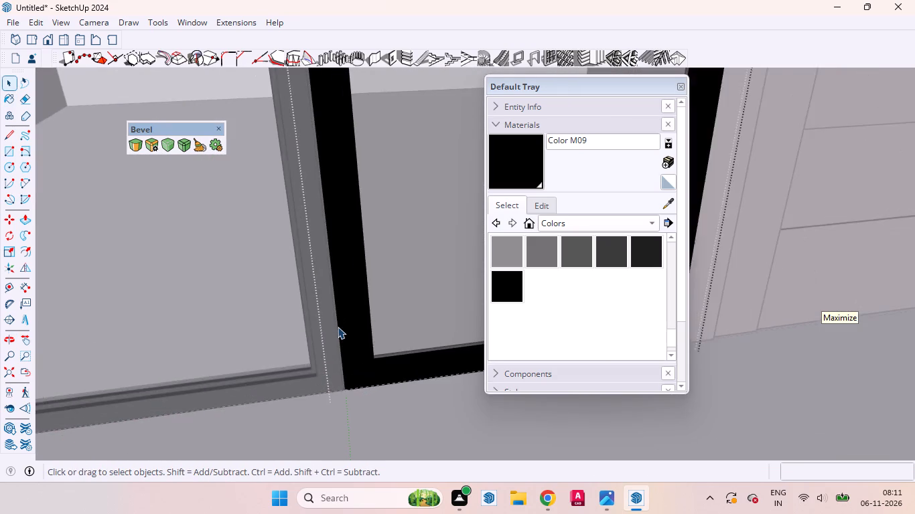
scroll(338, 327, up, 16)
click(330, 315)
scroll(329, 303, up, 5)
scroll(327, 307, down, 3)
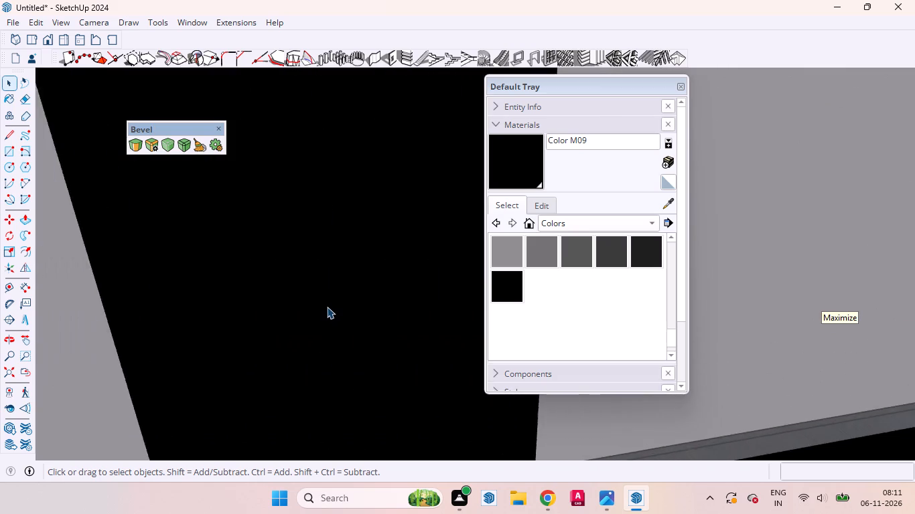
scroll(327, 307, down, 20)
scroll(327, 307, down, 20)
scroll(327, 307, down, 16)
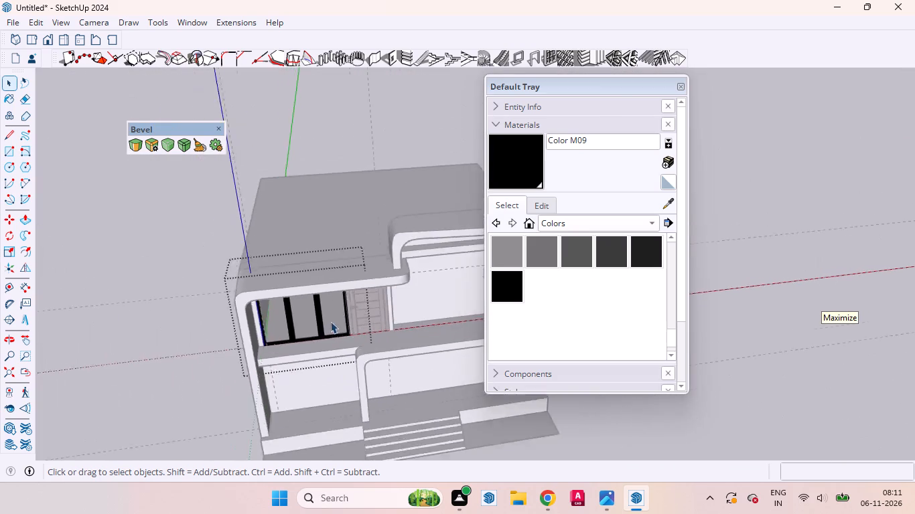
click(149, 332)
double_click(149, 336)
Examine the three window frames and the door in the upper-floor recess from close up and from the front.
scroll(280, 301, up, 17)
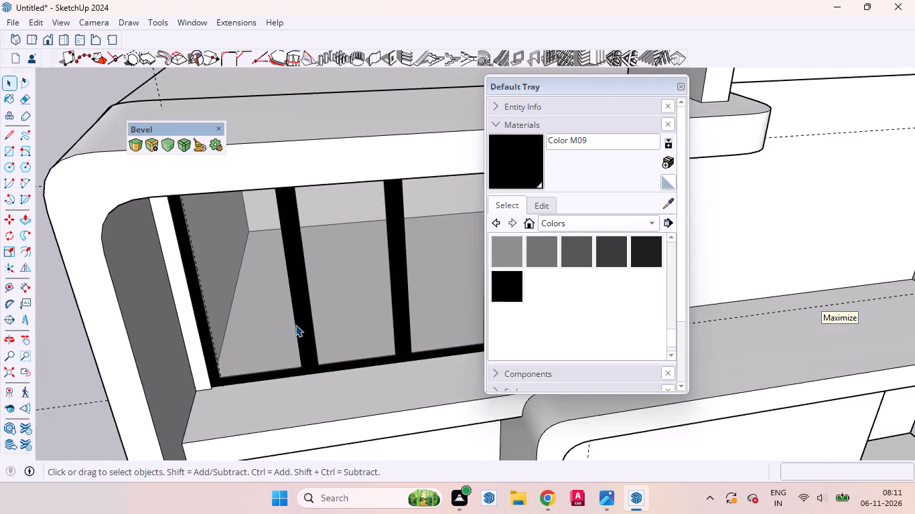
scroll(295, 325, up, 16)
middle_drag(320, 395, 340, 219)
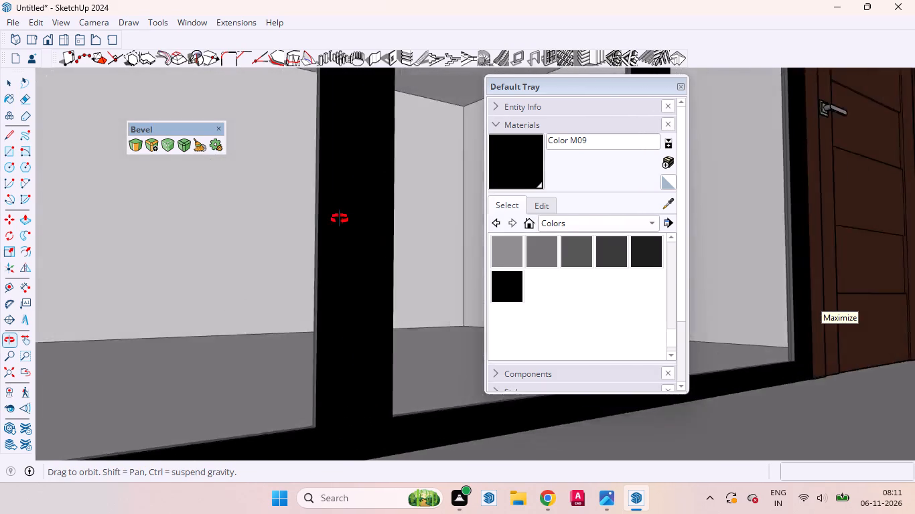
middle_drag(340, 219, 216, 211)
scroll(212, 212, up, 1)
scroll(212, 219, down, 9)
scroll(139, 244, up, 10)
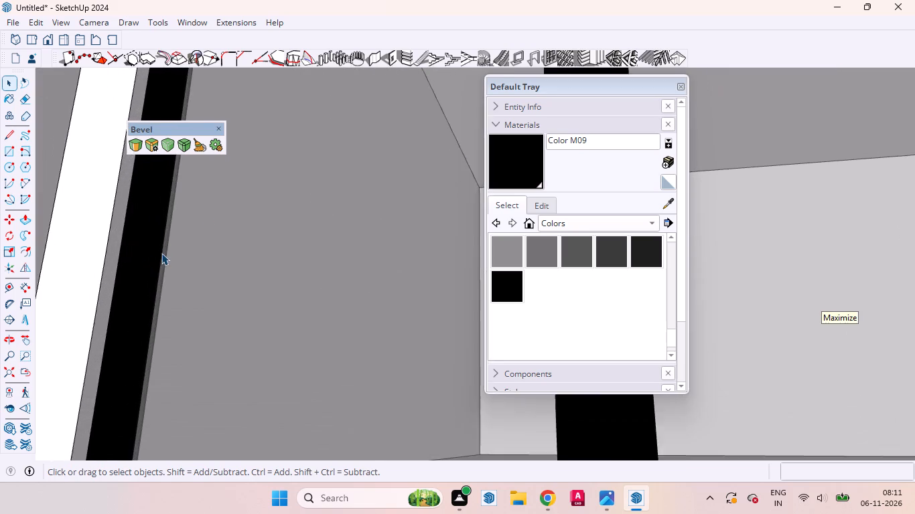
middle_drag(161, 264, 53, 331)
scroll(244, 333, down, 20)
scroll(244, 333, down, 7)
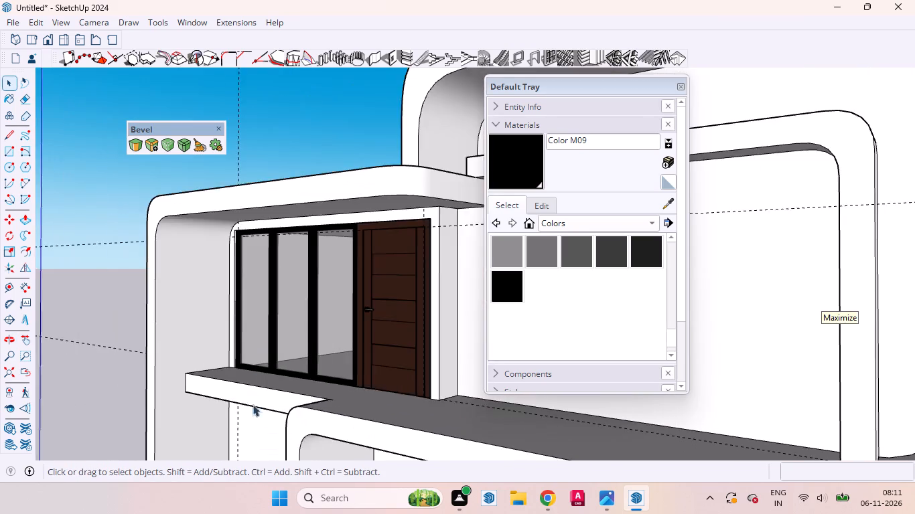
middle_drag(273, 421, 424, 432)
scroll(423, 432, up, 1)
double_click(88, 352)
scroll(155, 401, down, 7)
scroll(181, 429, up, 1)
scroll(182, 429, down, 3)
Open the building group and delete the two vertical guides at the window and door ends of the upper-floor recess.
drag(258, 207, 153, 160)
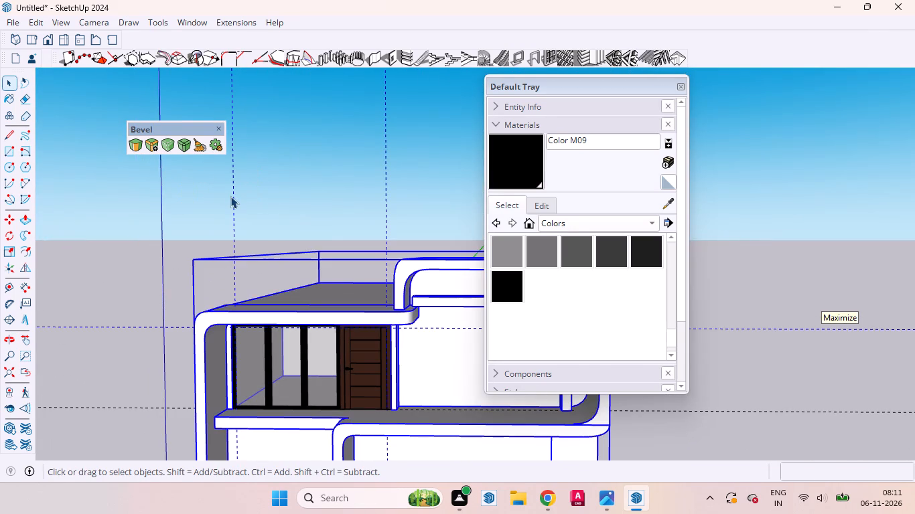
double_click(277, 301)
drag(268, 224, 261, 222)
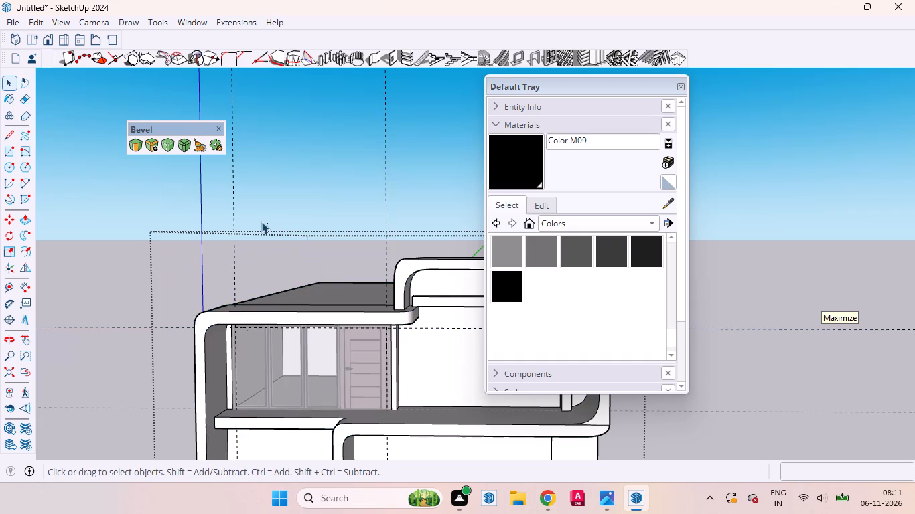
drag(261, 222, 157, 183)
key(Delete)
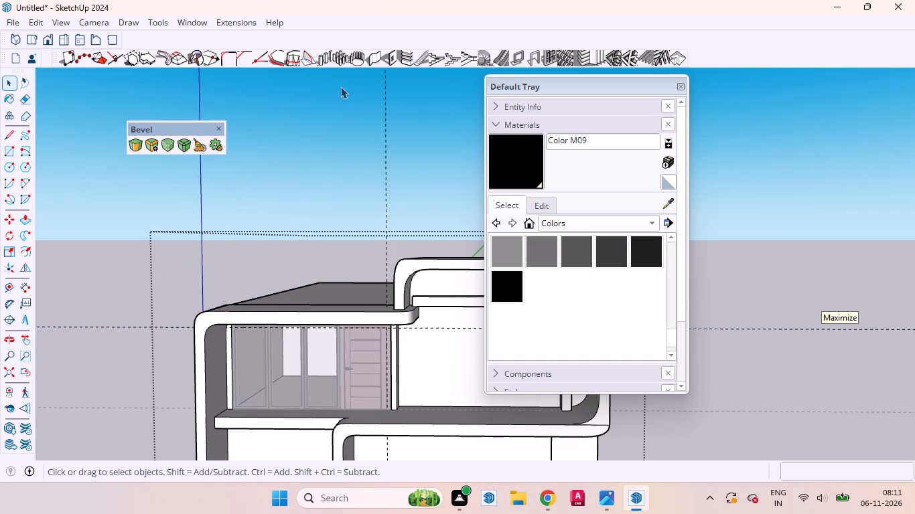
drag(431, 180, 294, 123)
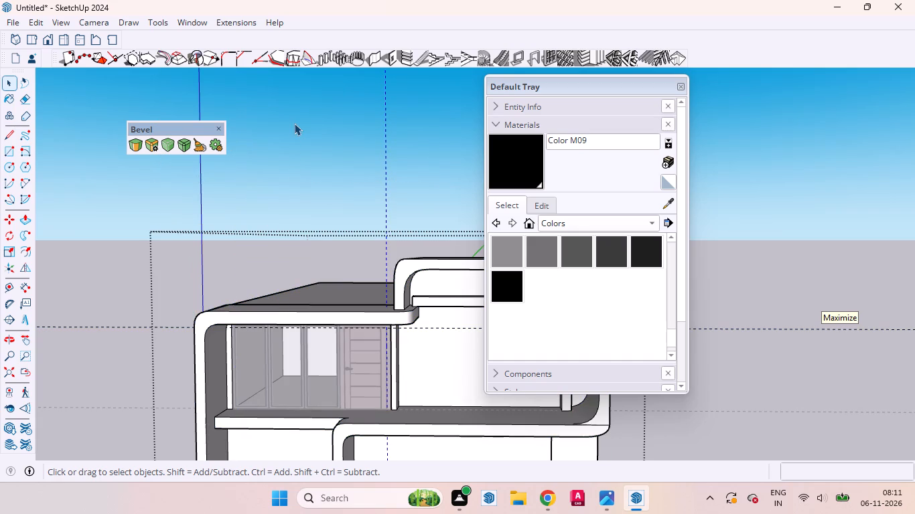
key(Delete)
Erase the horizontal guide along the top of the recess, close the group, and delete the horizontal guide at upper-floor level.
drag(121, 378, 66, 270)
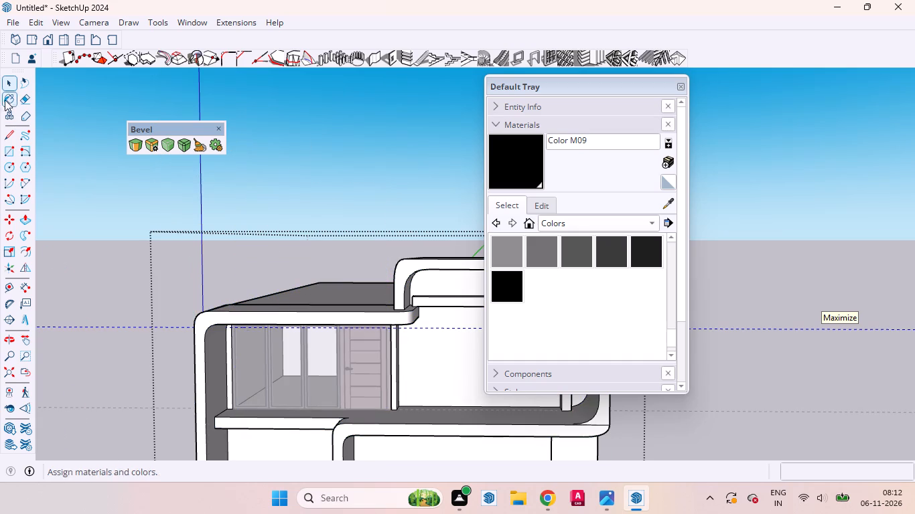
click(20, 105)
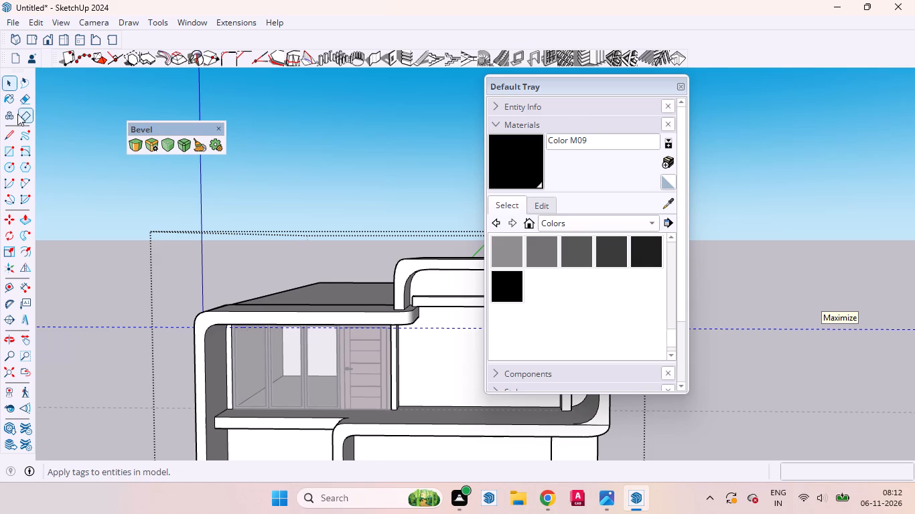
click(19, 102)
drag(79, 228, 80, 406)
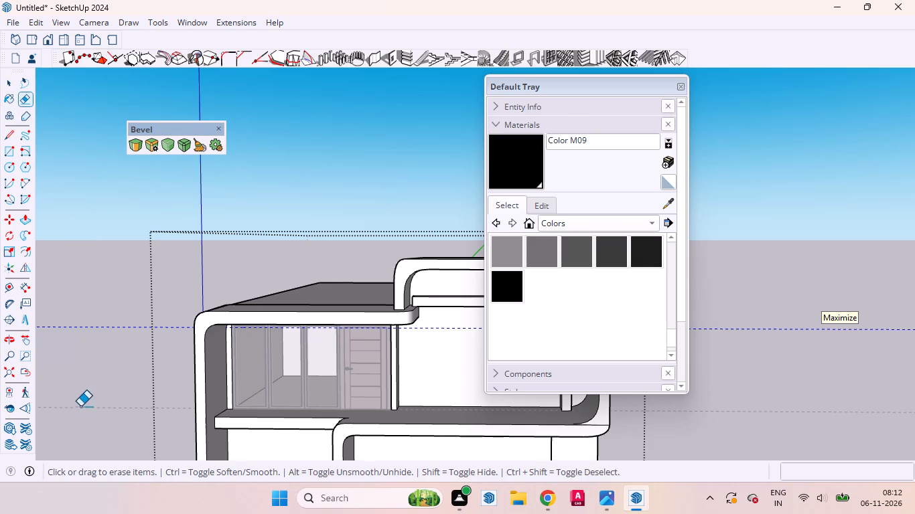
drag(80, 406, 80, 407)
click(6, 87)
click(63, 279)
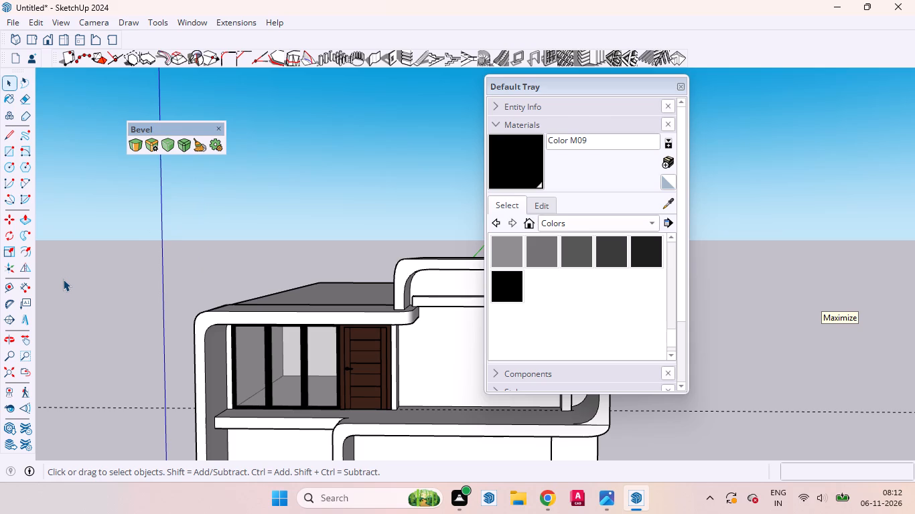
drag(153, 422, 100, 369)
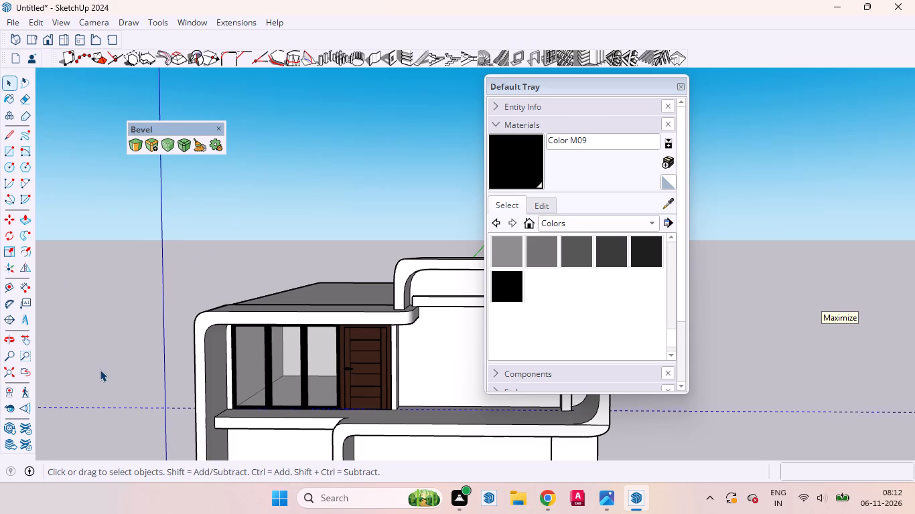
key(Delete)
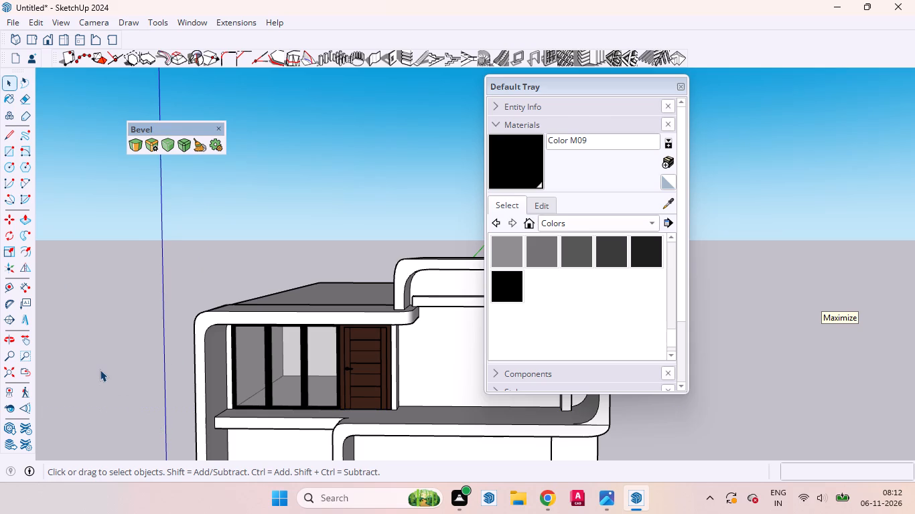
Examine the window panels and door in the recess from below, from close up and from the front.
scroll(147, 501, down, 4)
scroll(220, 404, up, 1)
scroll(234, 366, down, 4)
scroll(230, 305, down, 12)
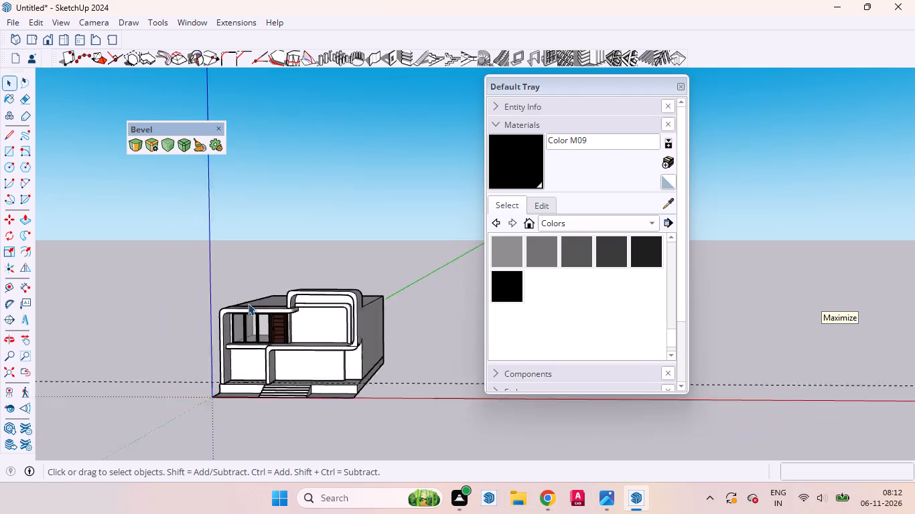
scroll(248, 303, down, 1)
middle_drag(246, 306, 335, 209)
scroll(257, 270, up, 13)
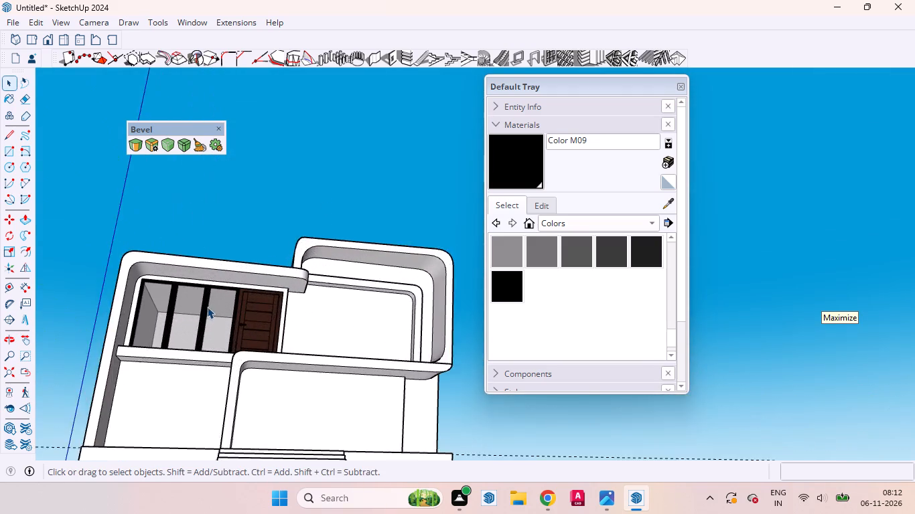
scroll(207, 307, up, 9)
scroll(123, 227, up, 20)
scroll(123, 227, up, 1)
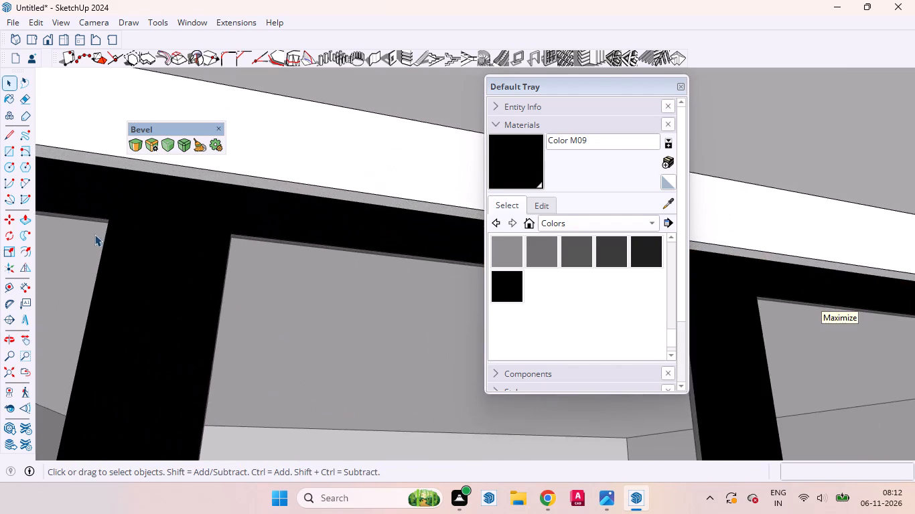
scroll(94, 234, up, 4)
middle_drag(100, 236, 98, 367)
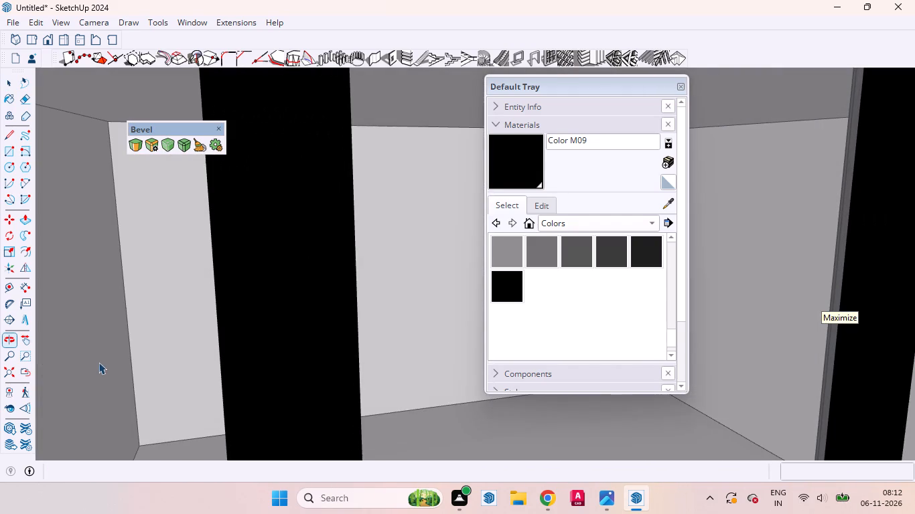
scroll(104, 354, down, 20)
scroll(104, 354, down, 6)
scroll(178, 295, down, 20)
scroll(178, 295, down, 14)
middle_drag(289, 302, 244, 283)
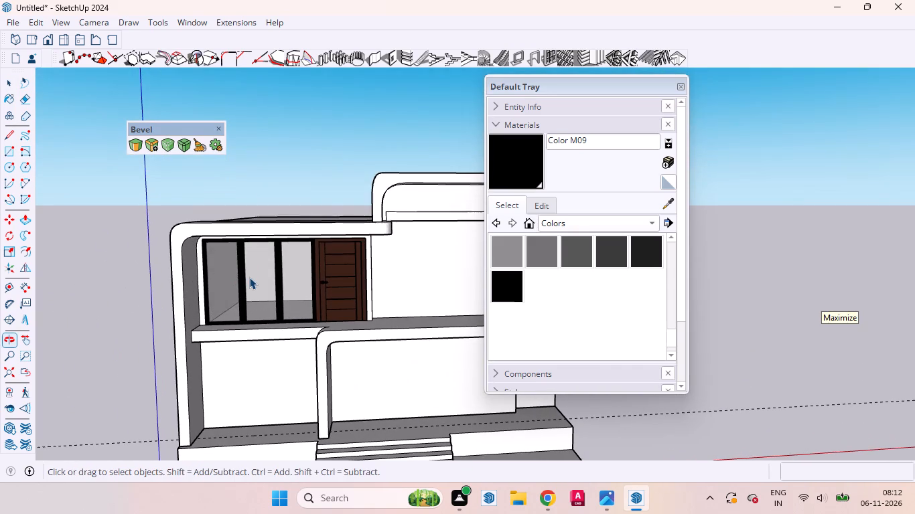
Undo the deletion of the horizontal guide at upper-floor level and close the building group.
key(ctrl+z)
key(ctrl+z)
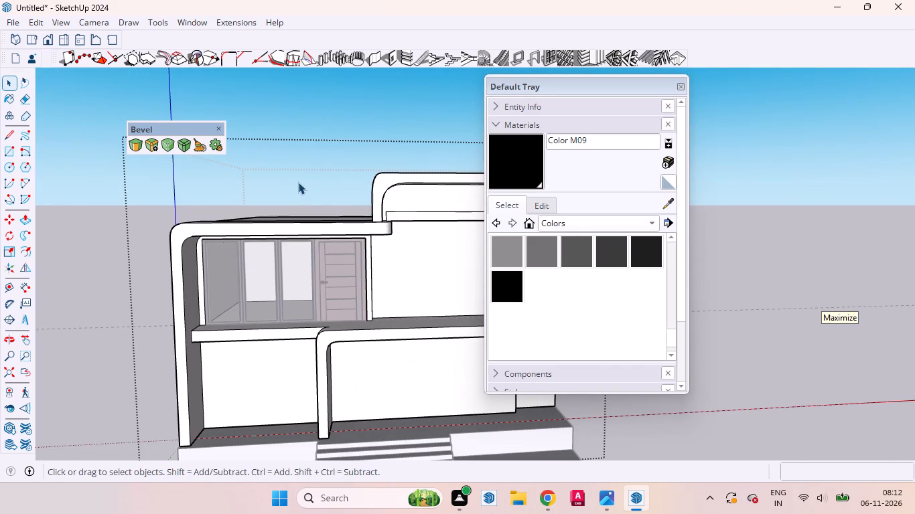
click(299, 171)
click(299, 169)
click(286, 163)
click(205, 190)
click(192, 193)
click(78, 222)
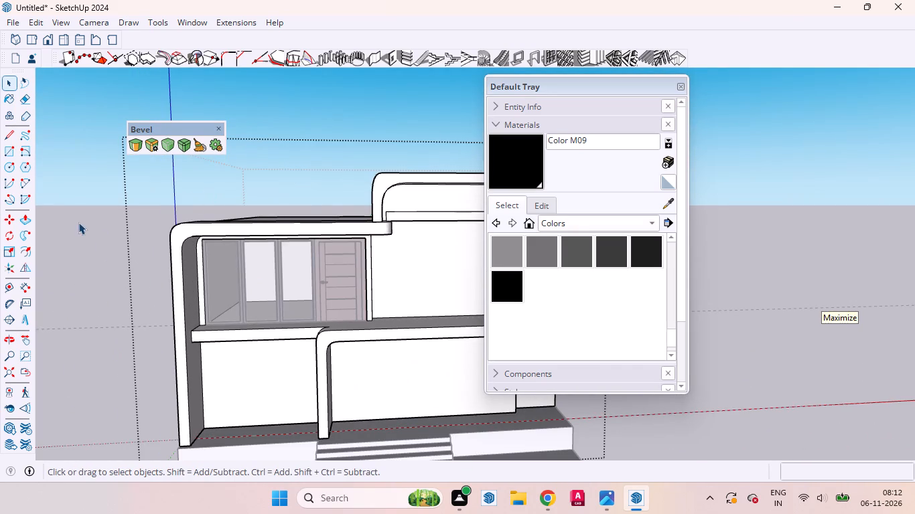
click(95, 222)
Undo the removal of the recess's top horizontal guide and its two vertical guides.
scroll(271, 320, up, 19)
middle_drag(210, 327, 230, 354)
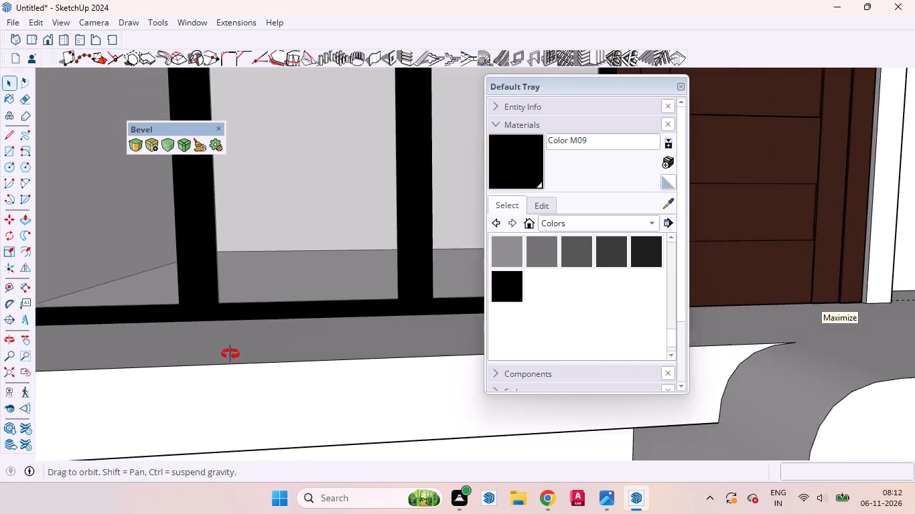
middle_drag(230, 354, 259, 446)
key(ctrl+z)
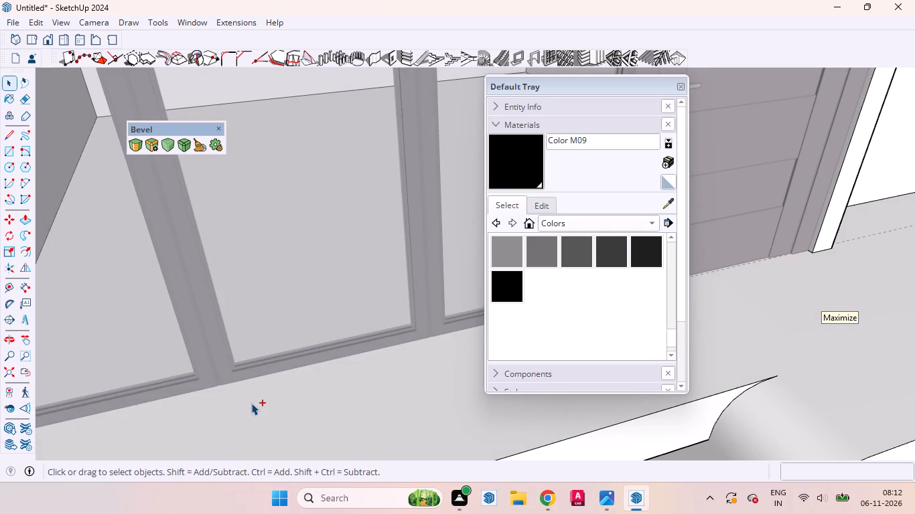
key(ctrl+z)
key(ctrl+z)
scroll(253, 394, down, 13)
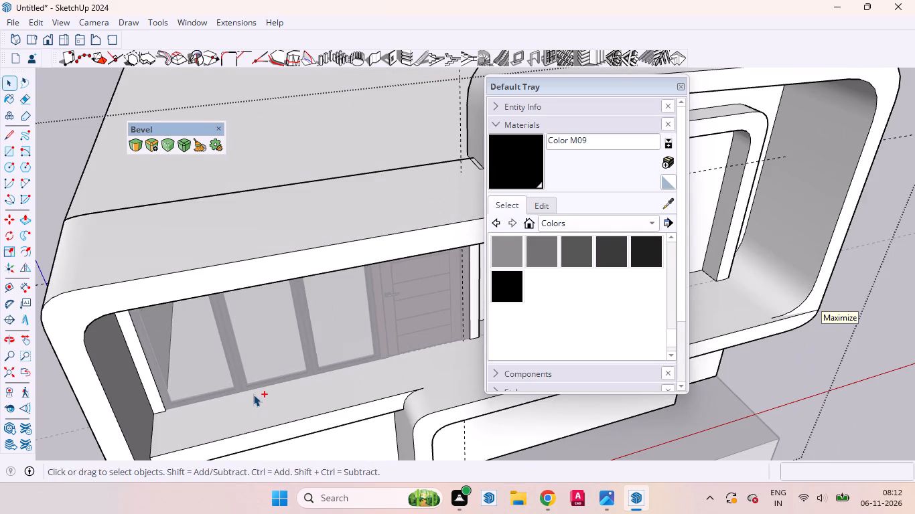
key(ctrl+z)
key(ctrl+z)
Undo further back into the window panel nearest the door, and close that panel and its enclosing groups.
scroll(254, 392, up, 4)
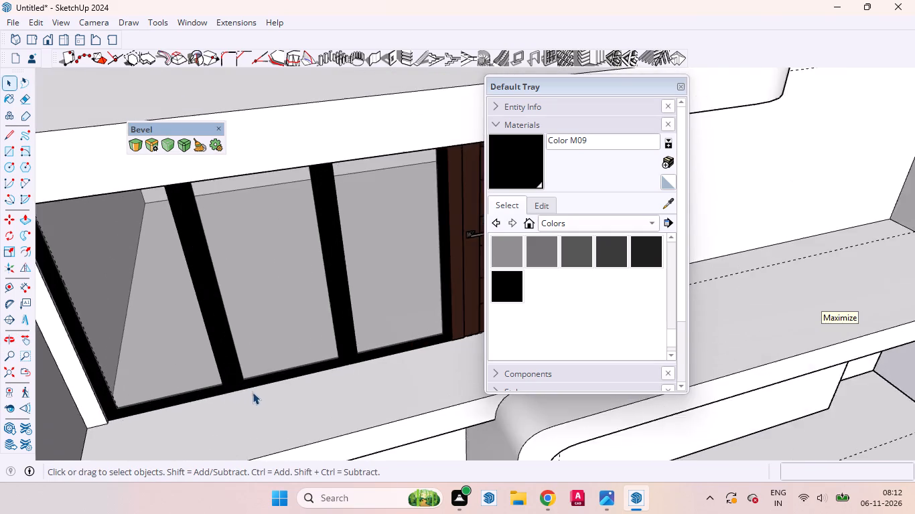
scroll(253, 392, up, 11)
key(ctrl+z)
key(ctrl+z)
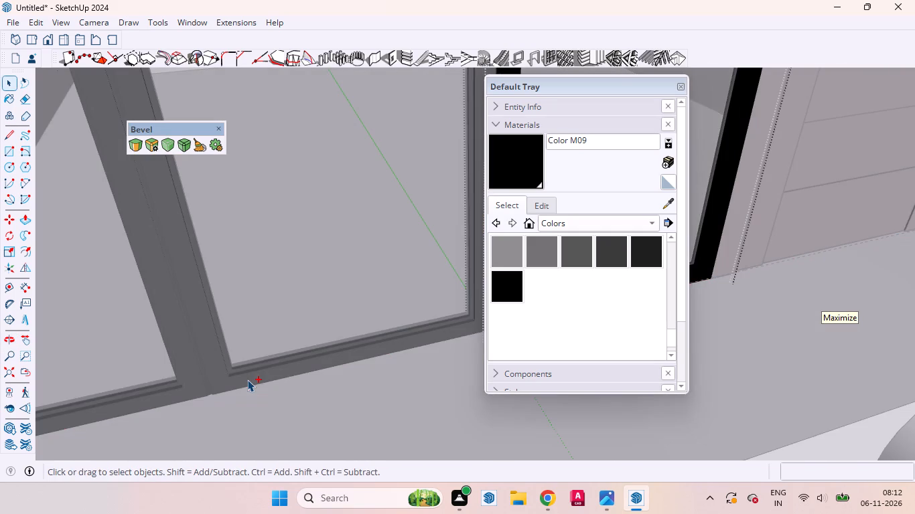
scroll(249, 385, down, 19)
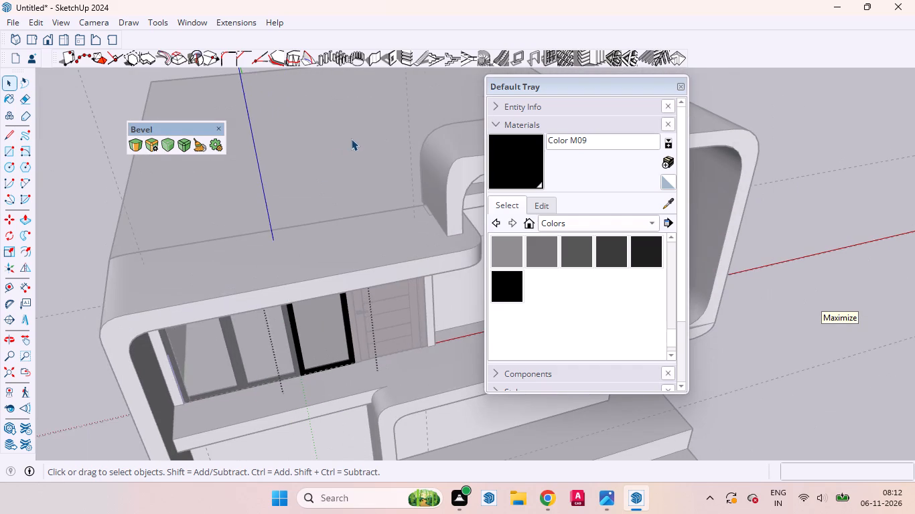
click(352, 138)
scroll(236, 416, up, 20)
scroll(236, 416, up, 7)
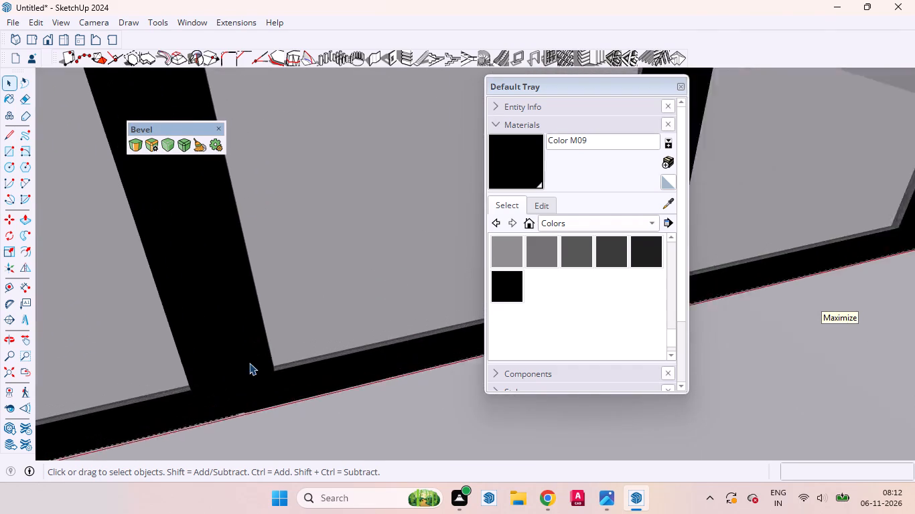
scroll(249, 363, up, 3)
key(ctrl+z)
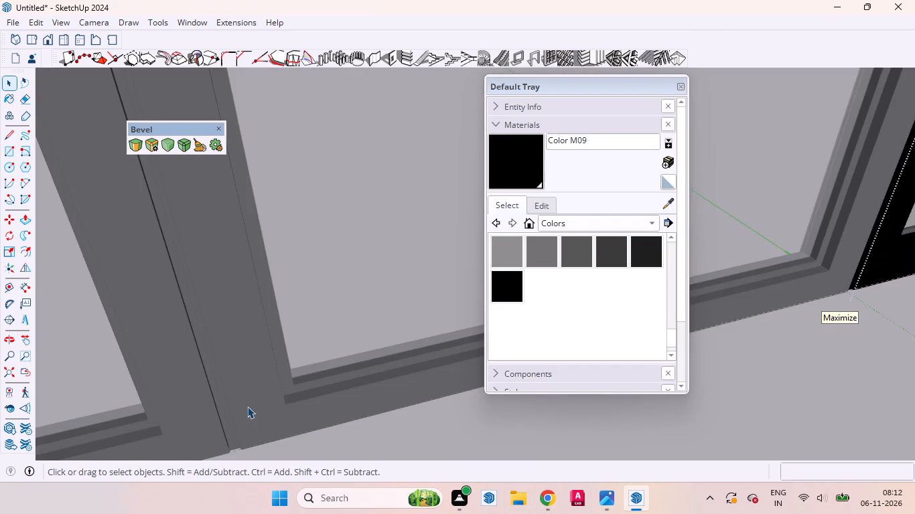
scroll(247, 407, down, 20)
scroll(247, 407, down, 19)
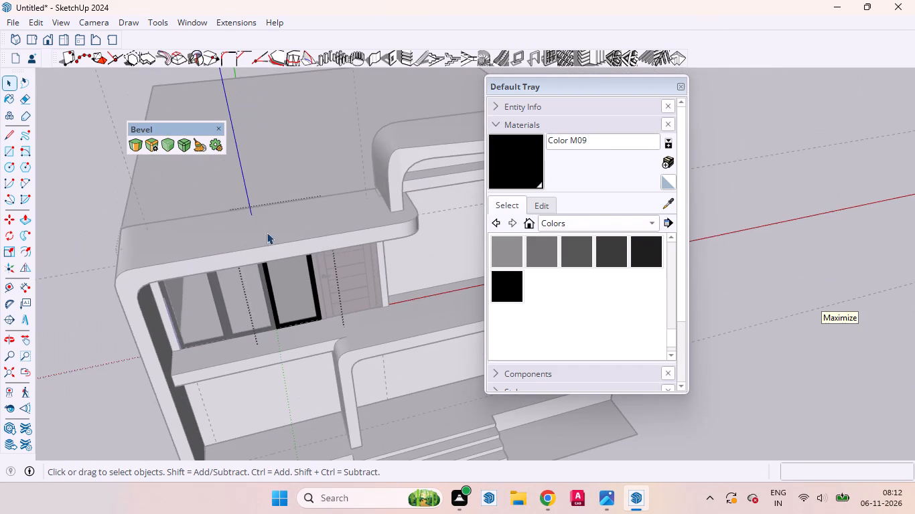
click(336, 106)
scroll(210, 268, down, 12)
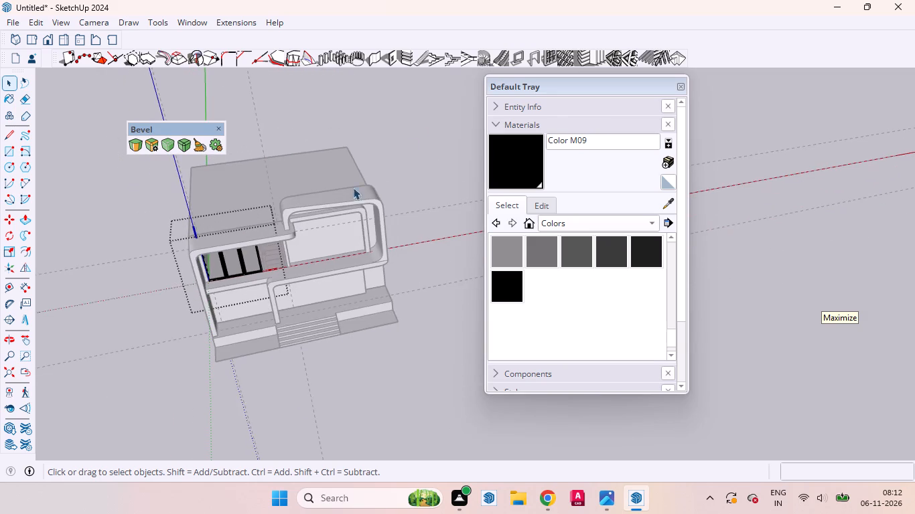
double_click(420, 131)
Open the window group and select the middle panel at its bottom joint with the panel farthest from the door.
scroll(240, 272, up, 20)
scroll(240, 272, up, 8)
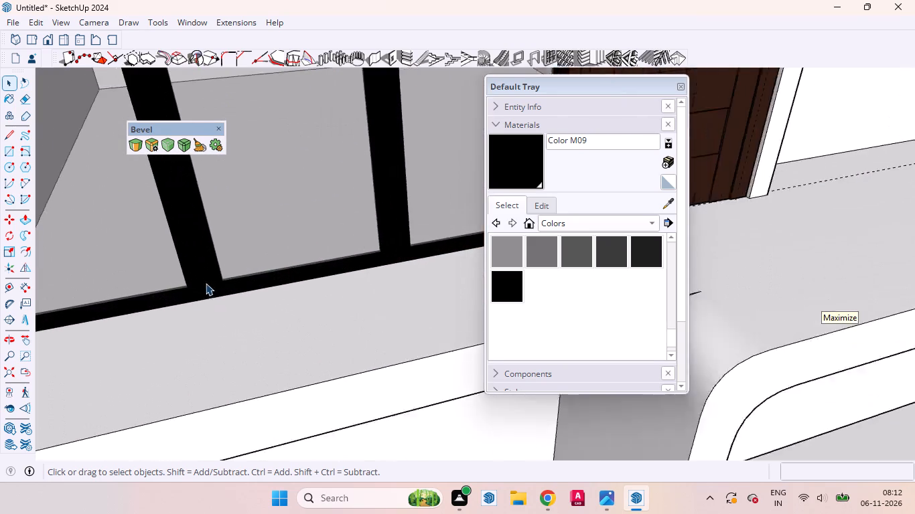
scroll(206, 283, up, 9)
middle_drag(194, 280, 412, 153)
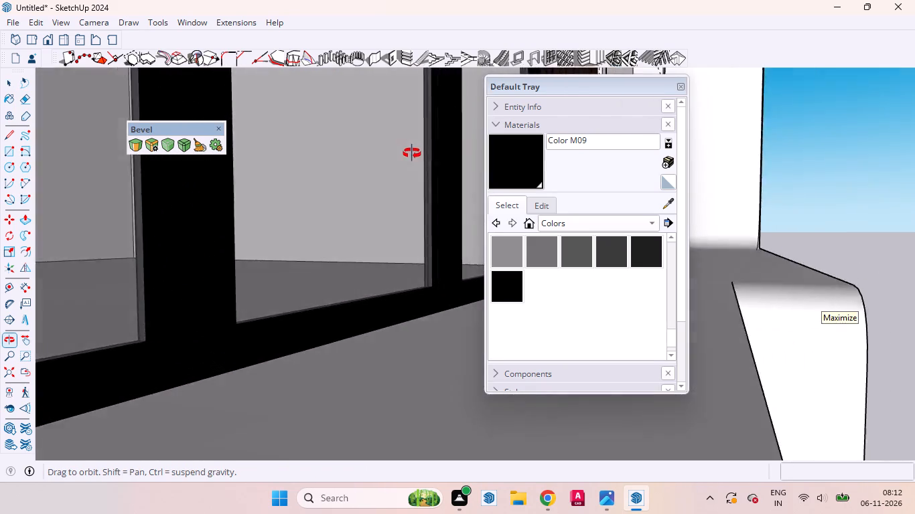
middle_drag(412, 153, 445, 381)
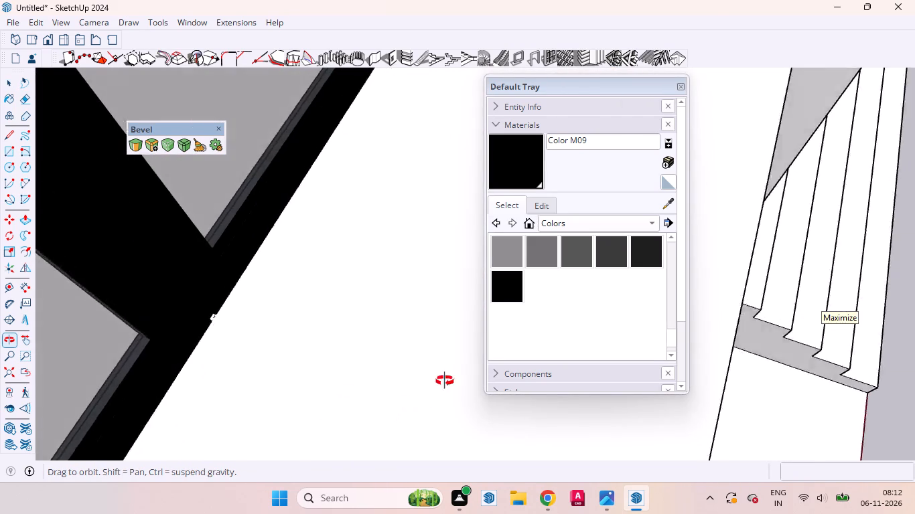
middle_drag(445, 381, 462, 364)
scroll(219, 354, up, 12)
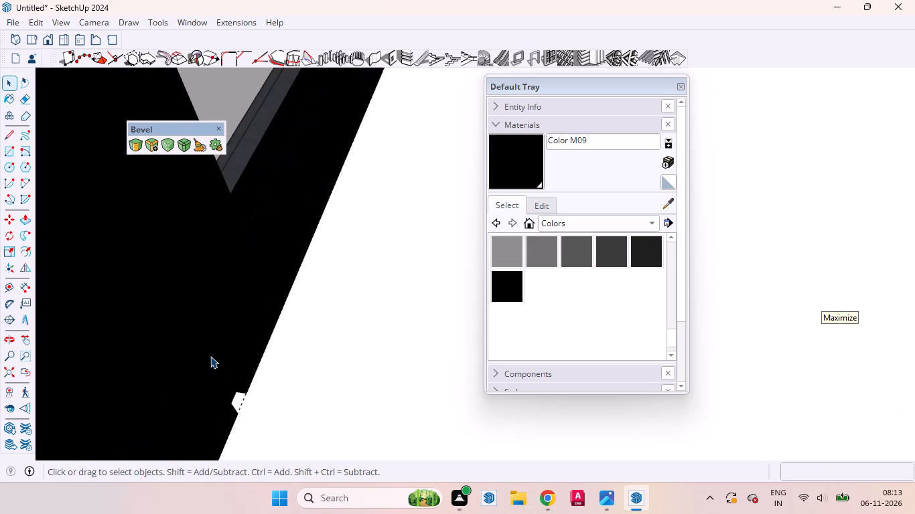
click(211, 370)
double_click(209, 369)
click(206, 362)
middle_drag(215, 359, 3, 280)
scroll(320, 254, up, 11)
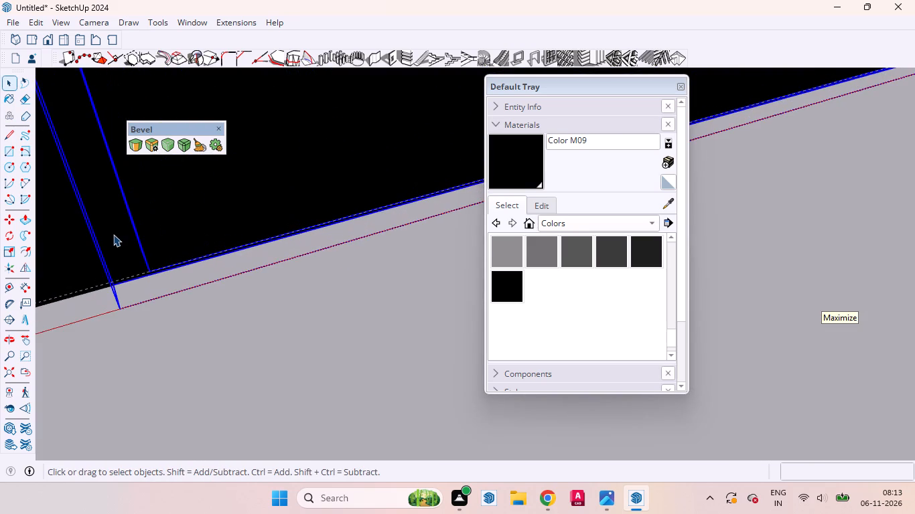
Inspect the bottom joint between the middle window panel and the panel farthest from the door, and close the window groups.
triple_click(113, 234)
double_click(82, 250)
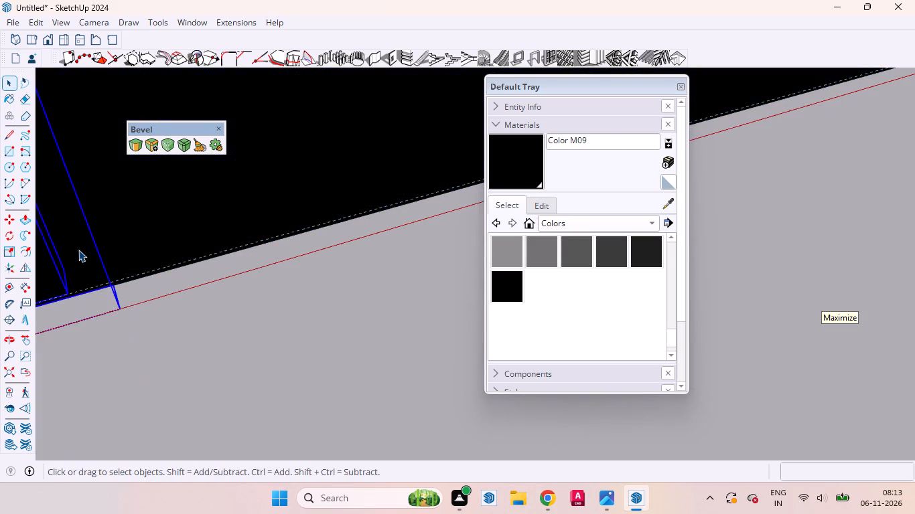
click(78, 250)
triple_click(78, 250)
double_click(78, 250)
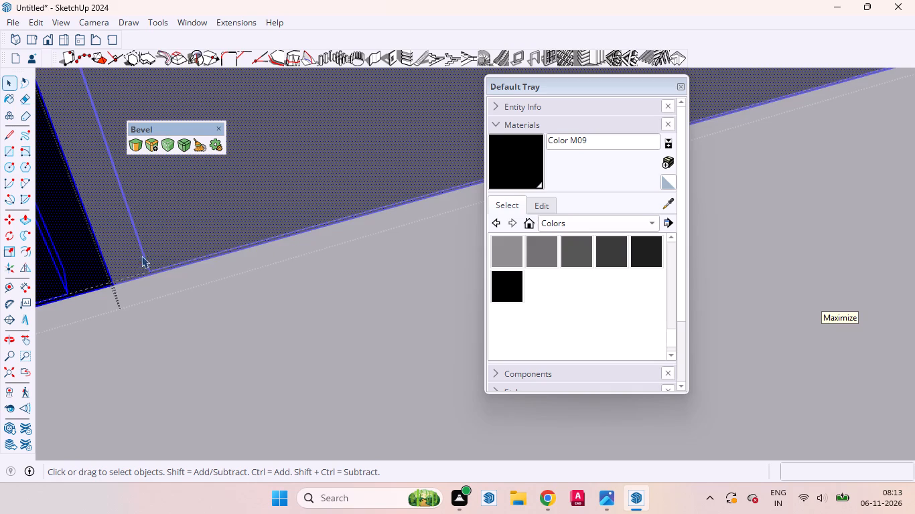
scroll(352, 260, down, 6)
scroll(370, 254, up, 1)
scroll(370, 254, down, 2)
scroll(273, 250, up, 5)
middle_drag(231, 258, 180, 249)
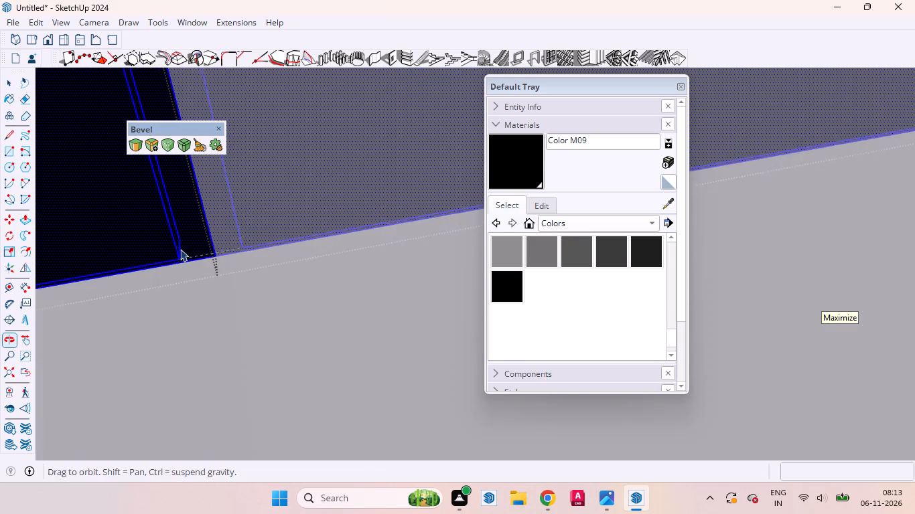
middle_drag(180, 249, 180, 253)
click(216, 211)
double_click(216, 211)
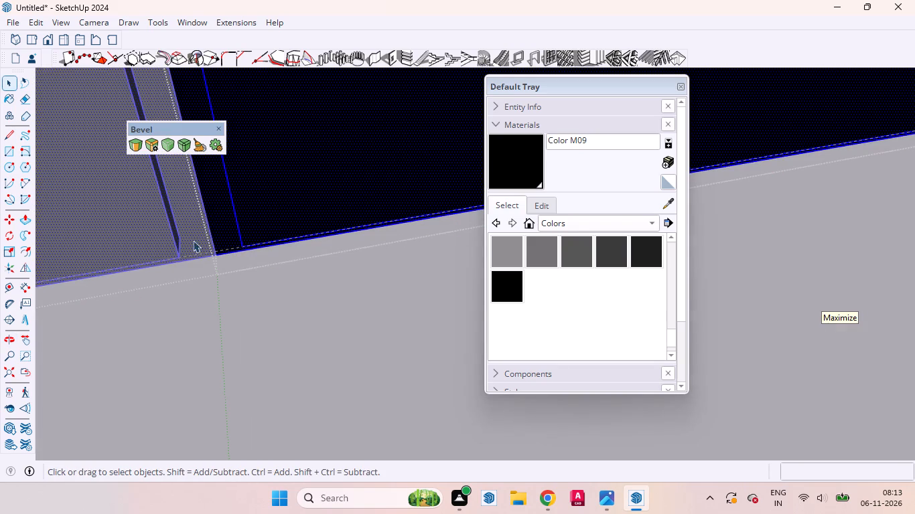
scroll(252, 247, down, 15)
scroll(251, 295, up, 1)
scroll(251, 295, down, 20)
scroll(251, 295, down, 12)
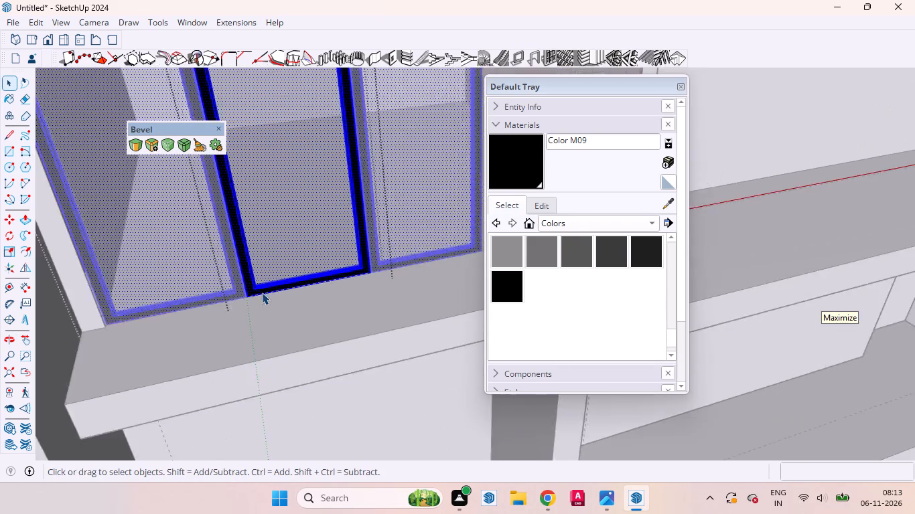
scroll(262, 292, down, 12)
scroll(267, 288, up, 1)
scroll(267, 286, down, 3)
scroll(279, 253, up, 1)
scroll(279, 253, down, 3)
click(165, 366)
click(162, 349)
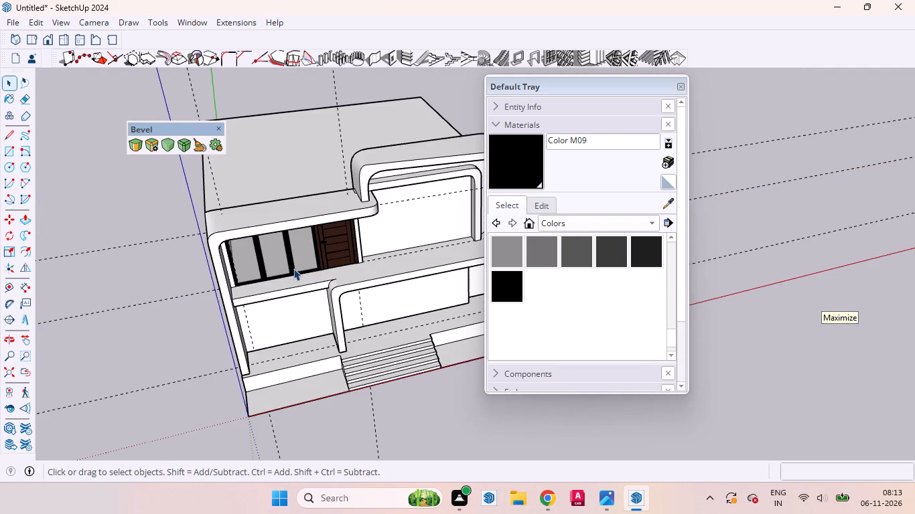
Open the building group, delete its two vertical guides and the horizontal guide near the top of the window recess, and close it.
middle_drag(293, 268, 288, 113)
scroll(373, 140, up, 4)
click(380, 153)
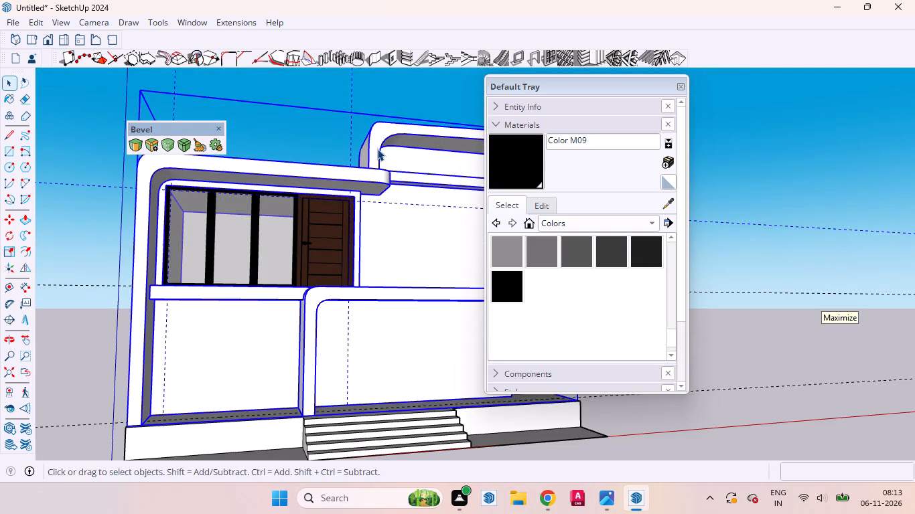
double_click(377, 148)
drag(364, 88, 75, 55)
key(Delete)
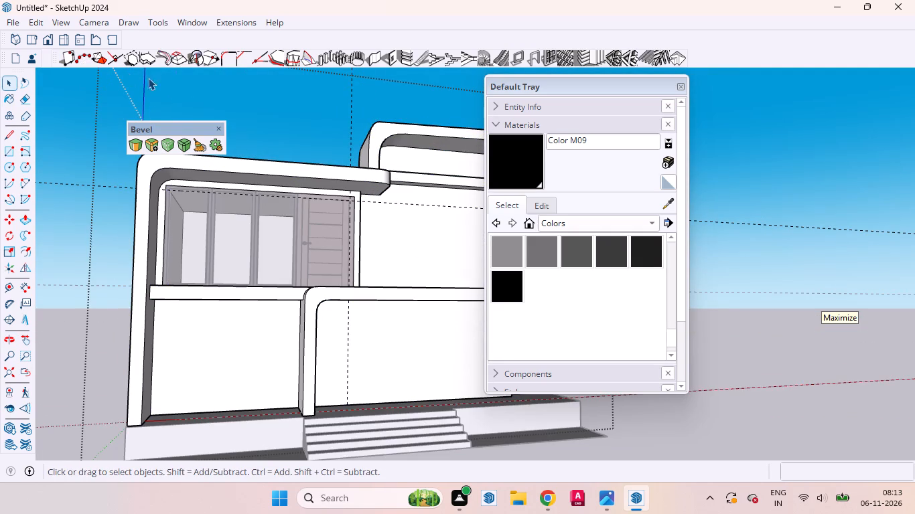
drag(401, 98, 322, 55)
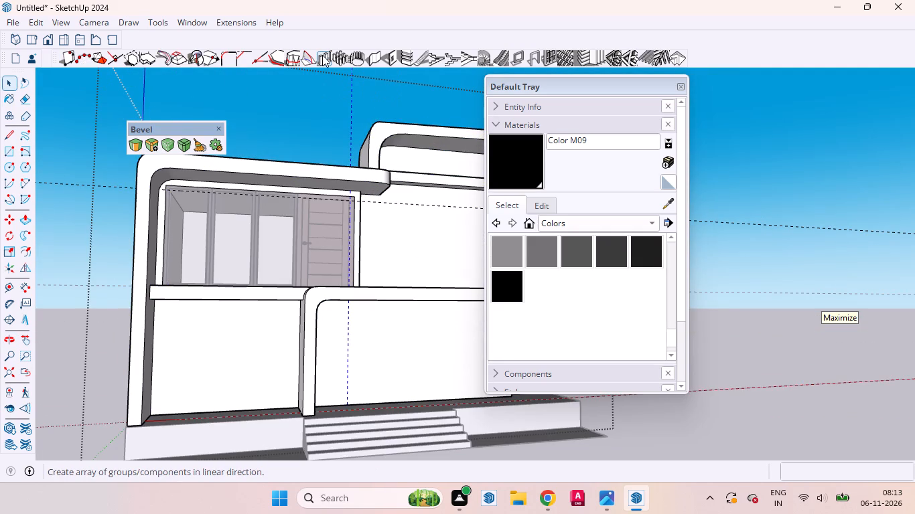
key(Delete)
drag(786, 287, 742, 163)
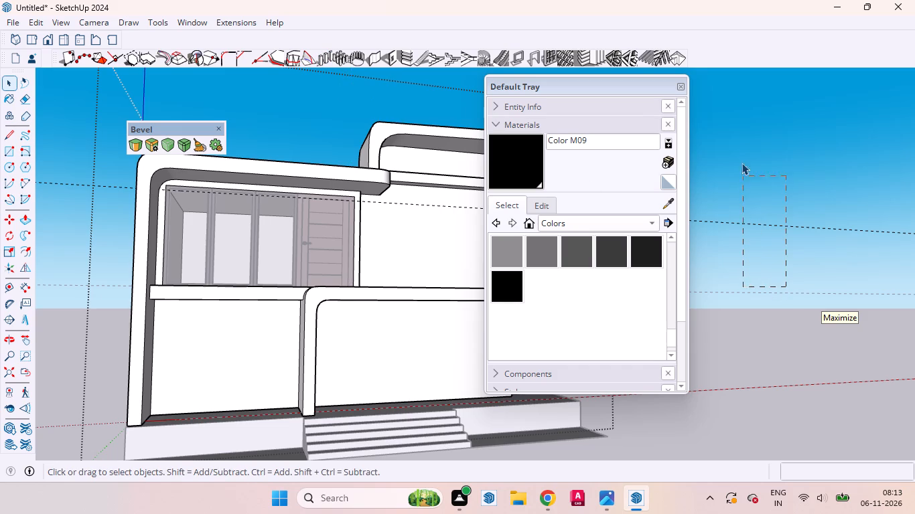
drag(742, 163, 741, 161)
key(Delete)
click(746, 247)
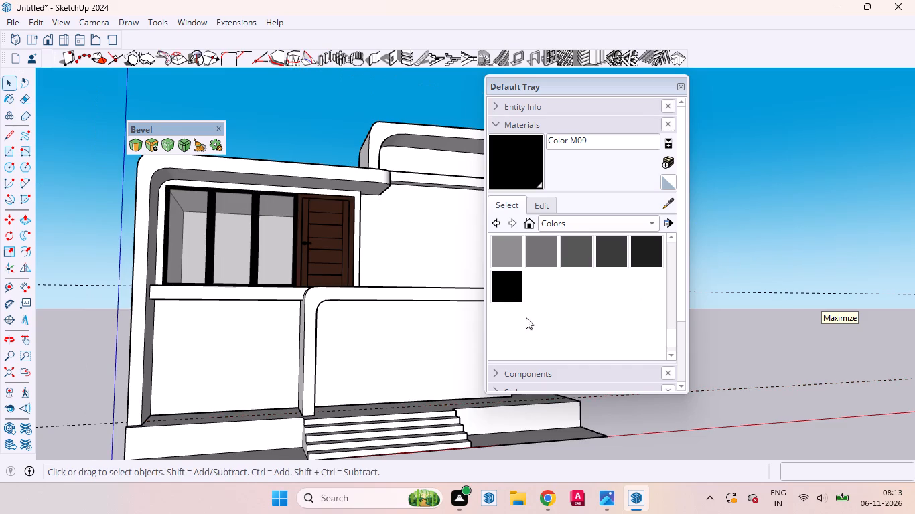
Open the building group and select the ground-floor wall face below the three-panel window.
middle_drag(299, 336, 166, 402)
scroll(292, 260, up, 11)
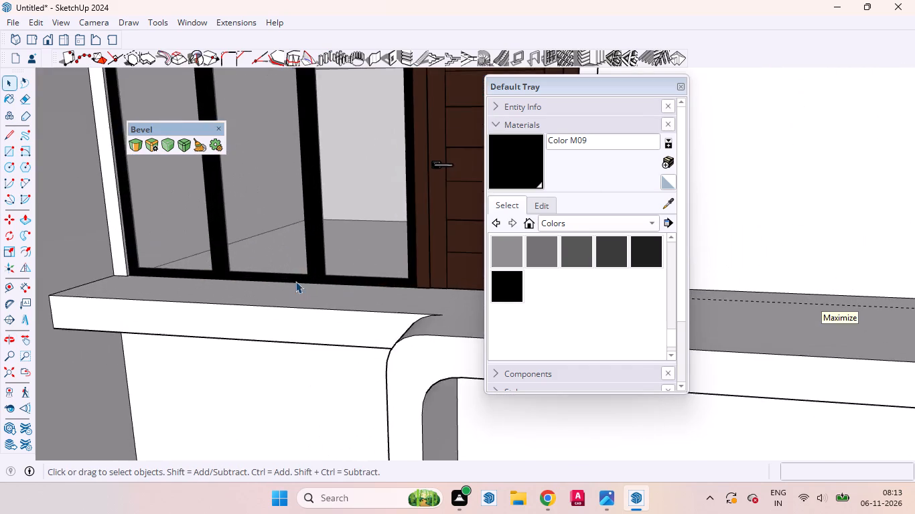
scroll(293, 286, down, 5)
middle_drag(282, 347, 309, 238)
scroll(309, 238, up, 1)
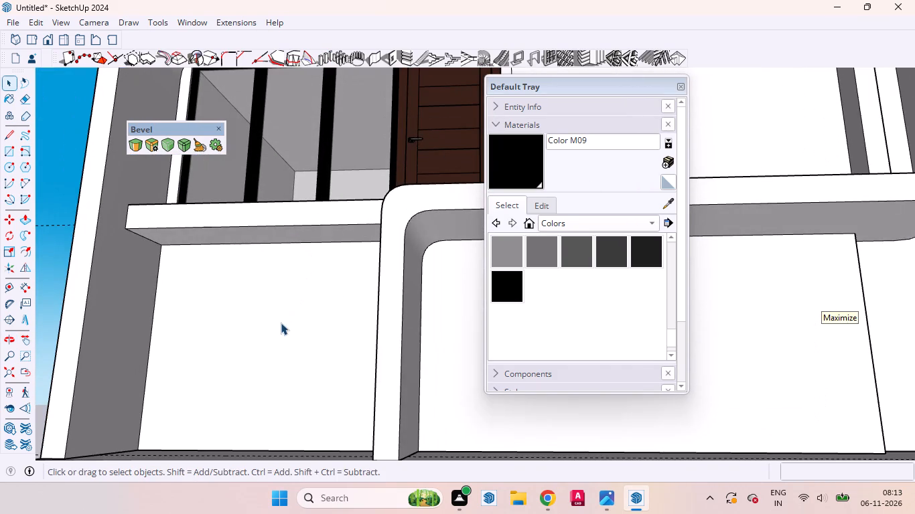
click(281, 323)
double_click(261, 321)
click(259, 328)
scroll(299, 313, down, 5)
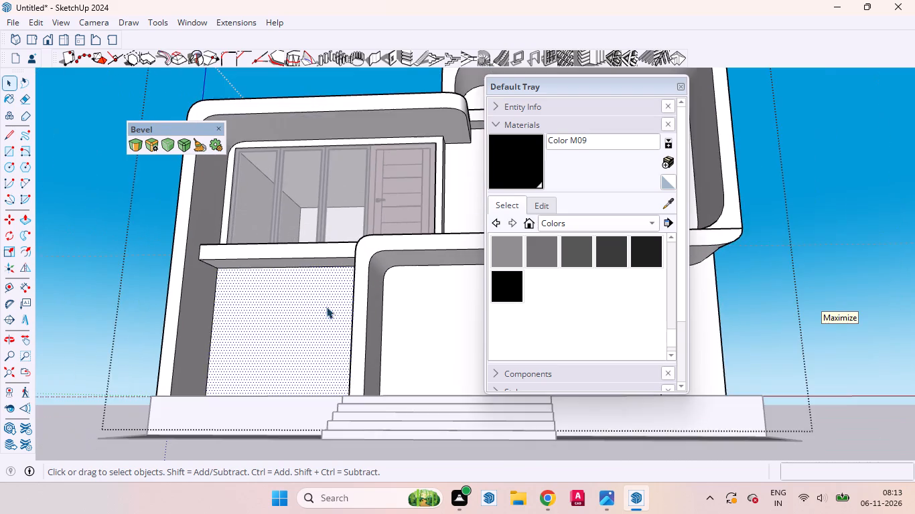
middle_drag(246, 323, 384, 363)
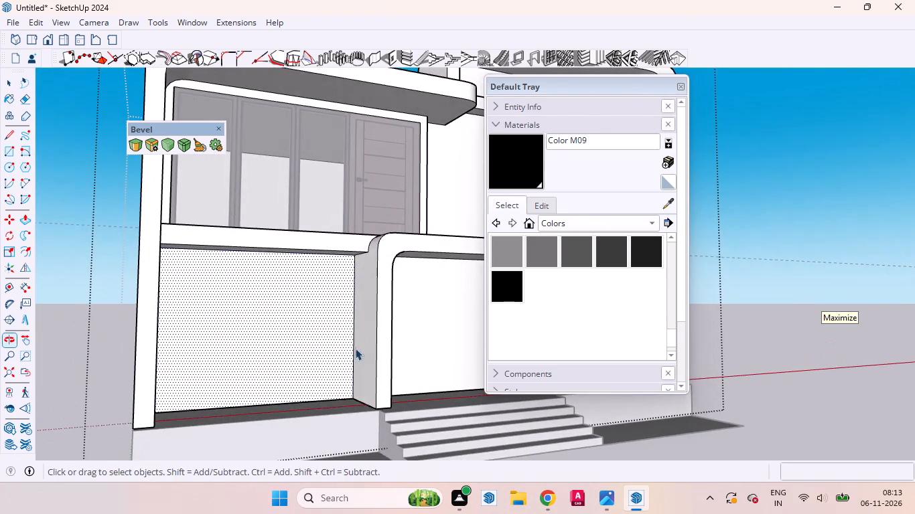
scroll(241, 311, up, 4)
middle_drag(239, 318, 208, 305)
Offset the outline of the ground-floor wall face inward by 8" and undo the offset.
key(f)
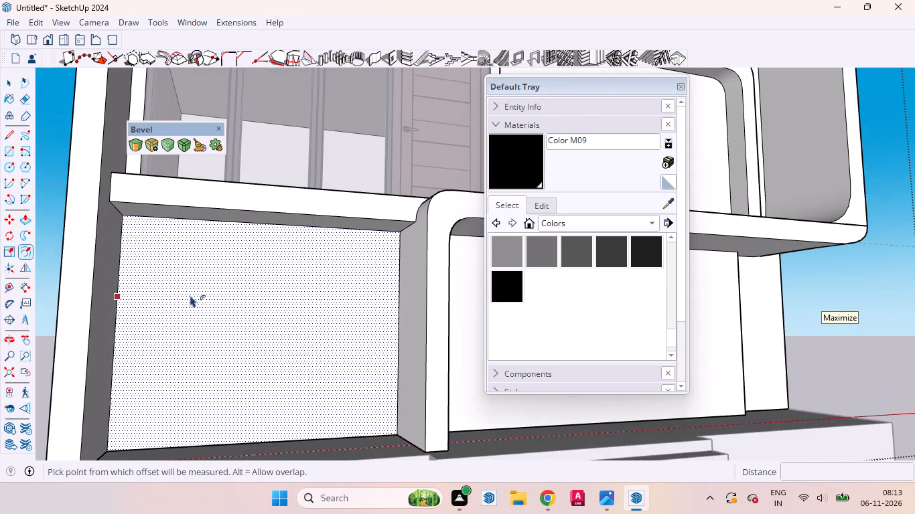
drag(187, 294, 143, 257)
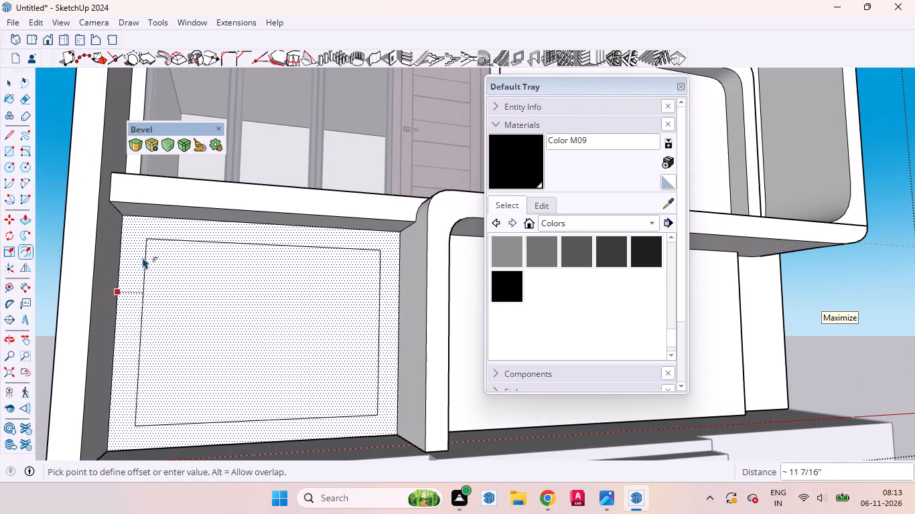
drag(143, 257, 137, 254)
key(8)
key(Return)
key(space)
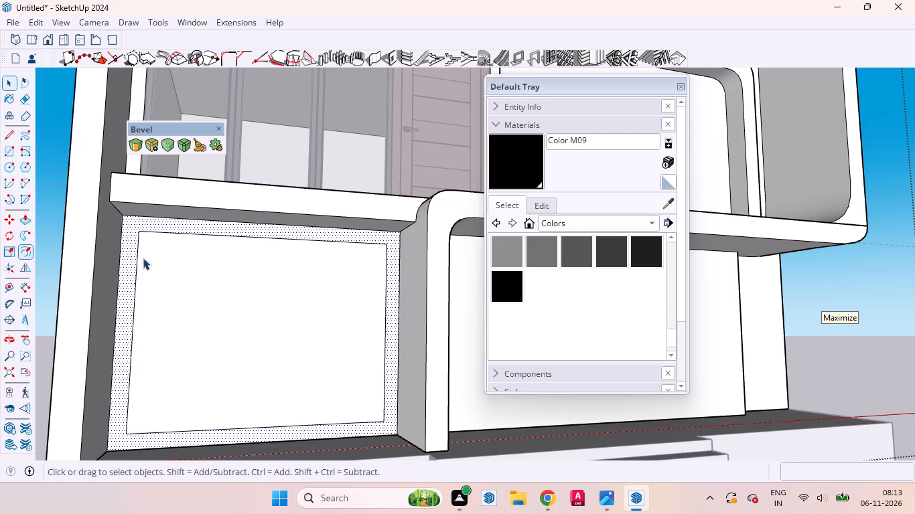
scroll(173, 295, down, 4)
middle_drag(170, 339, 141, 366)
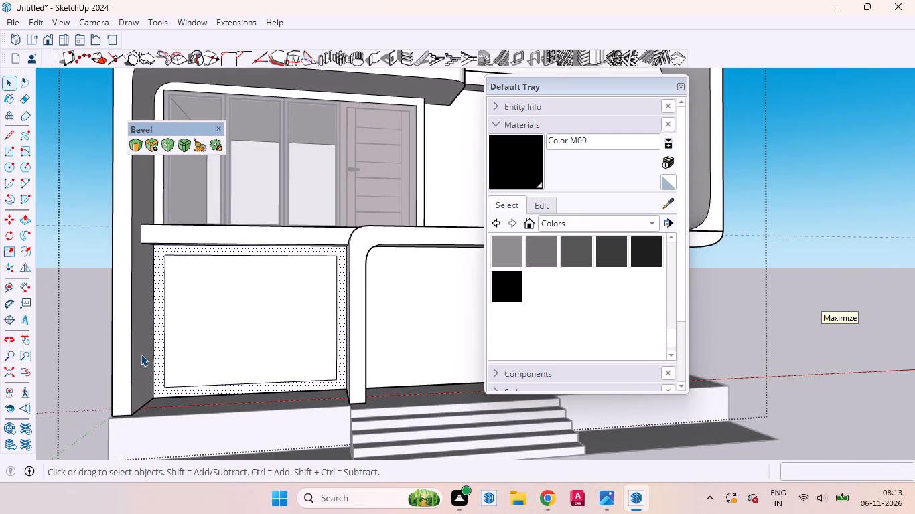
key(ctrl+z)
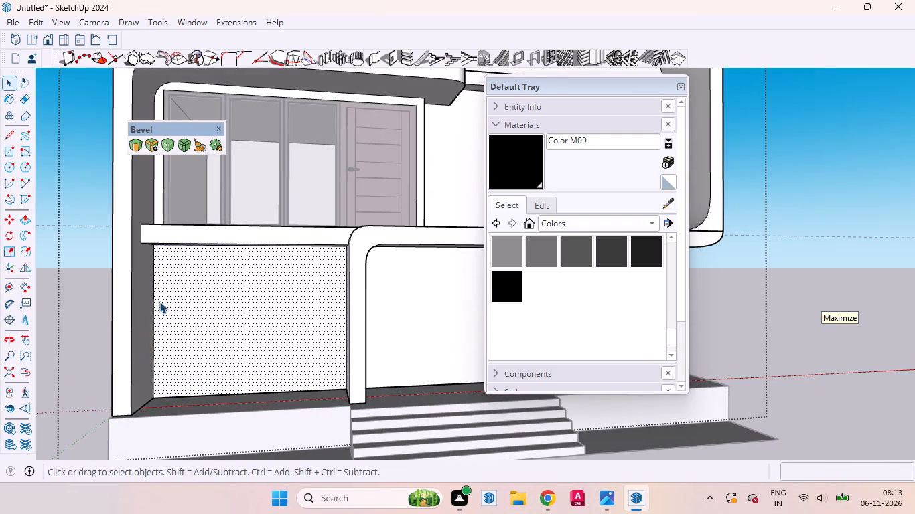
Offset the outline of the ground-floor wall face inward by 6".
key(f)
click(155, 301)
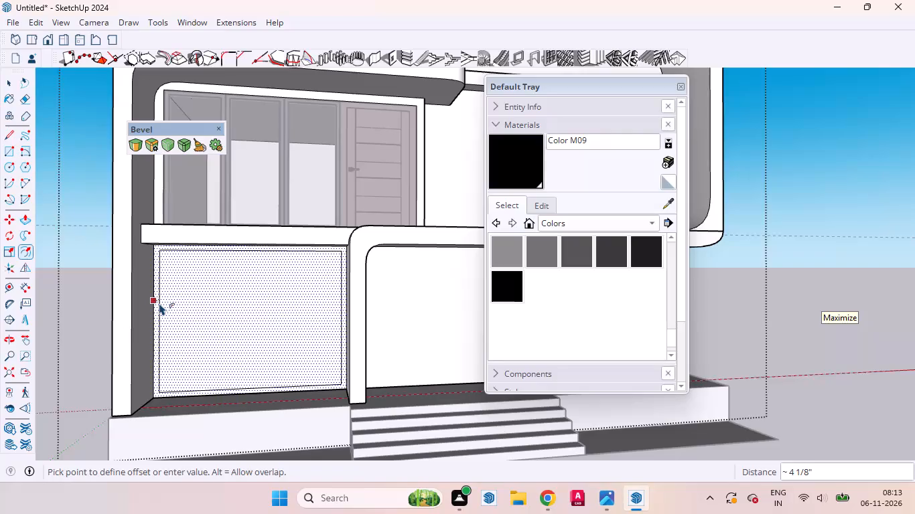
key(6)
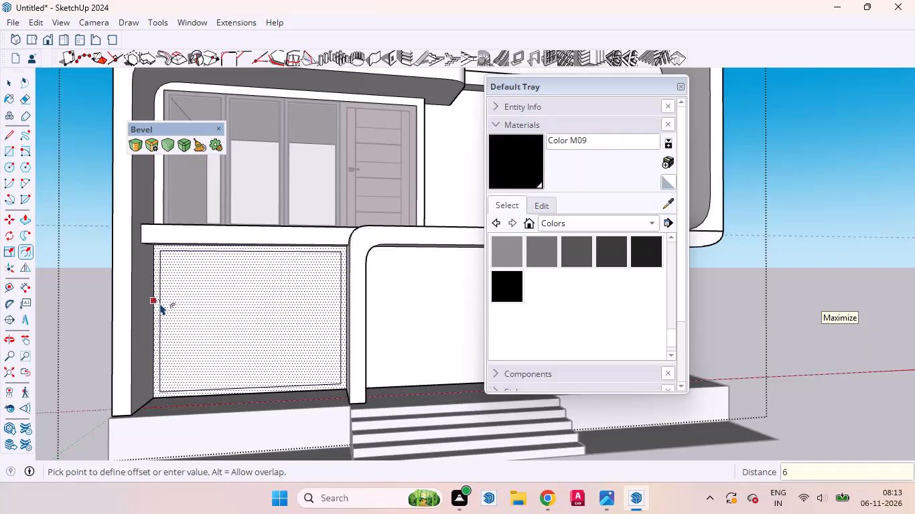
key(Return)
key(space)
Move the bottom edge of the inner rectangle 6" straight down onto the floor line, leaving a border on three sides only.
click(236, 335)
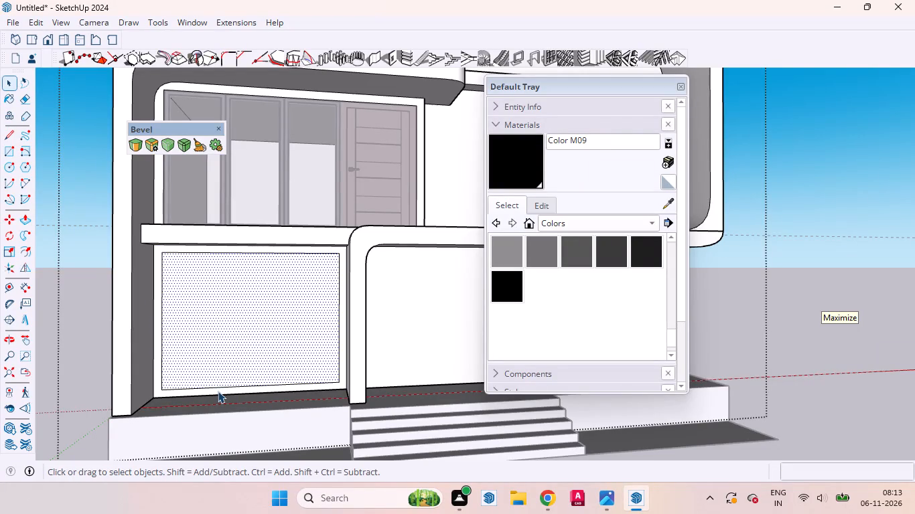
click(219, 388)
scroll(218, 388, up, 2)
scroll(218, 388, down, 1)
scroll(218, 388, up, 3)
key(m)
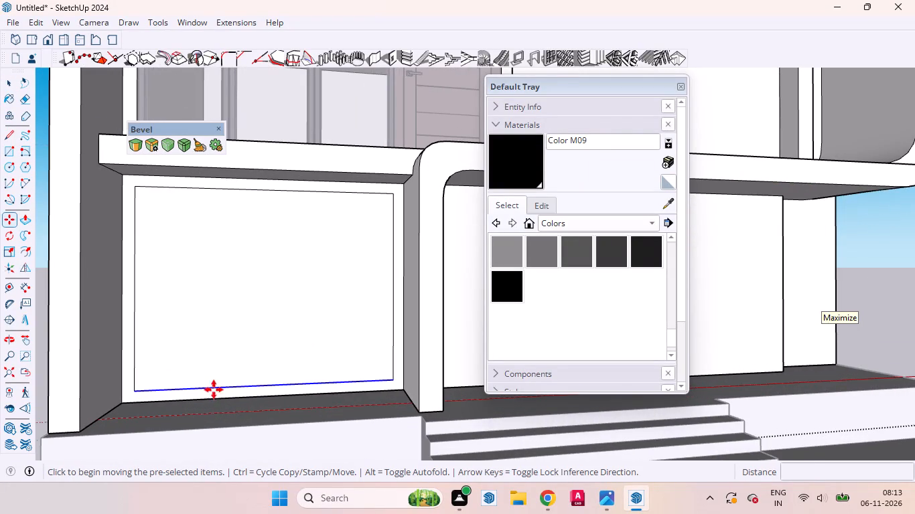
scroll(165, 402, up, 11)
click(107, 381)
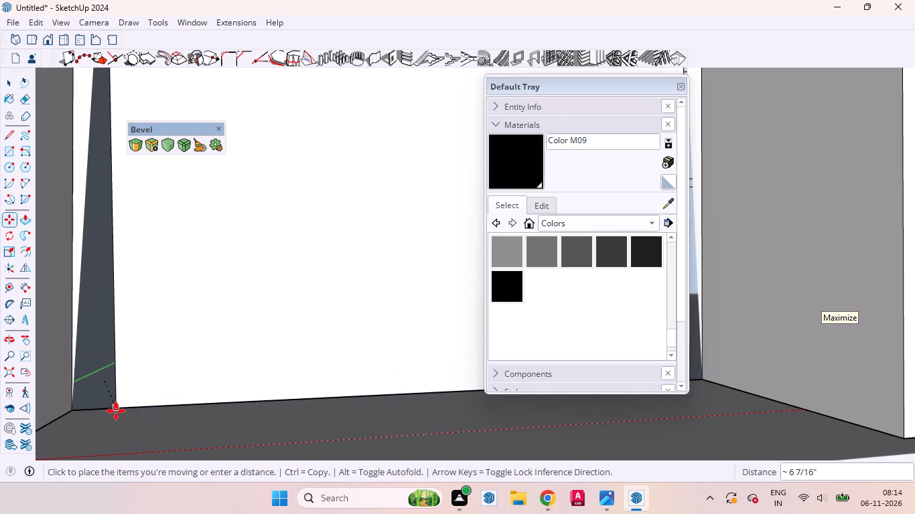
key(Up)
click(115, 413)
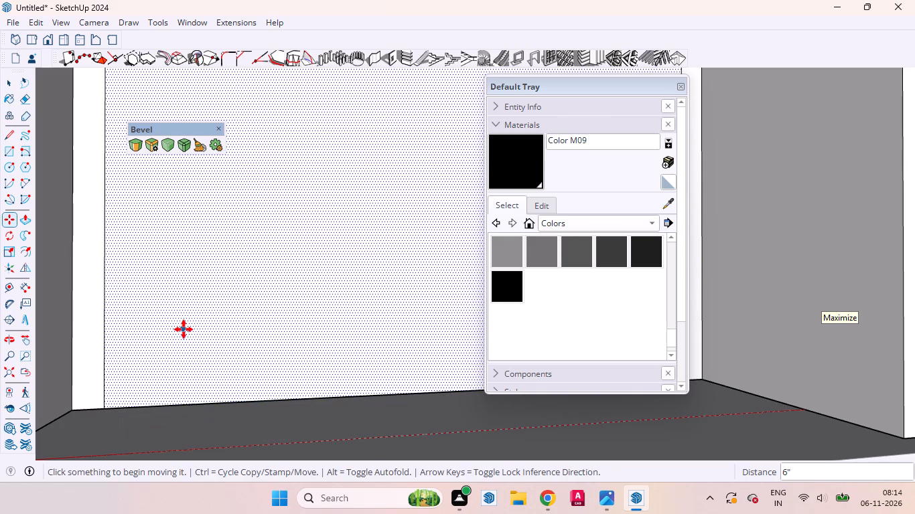
key(space)
Push the inner ground-floor face back 16' 9 5/16" to form a room opening, and close the building group.
scroll(111, 403, down, 3)
scroll(111, 403, up, 1)
scroll(111, 403, down, 15)
middle_drag(166, 377, 259, 410)
click(215, 385)
key(p)
double_click(215, 385)
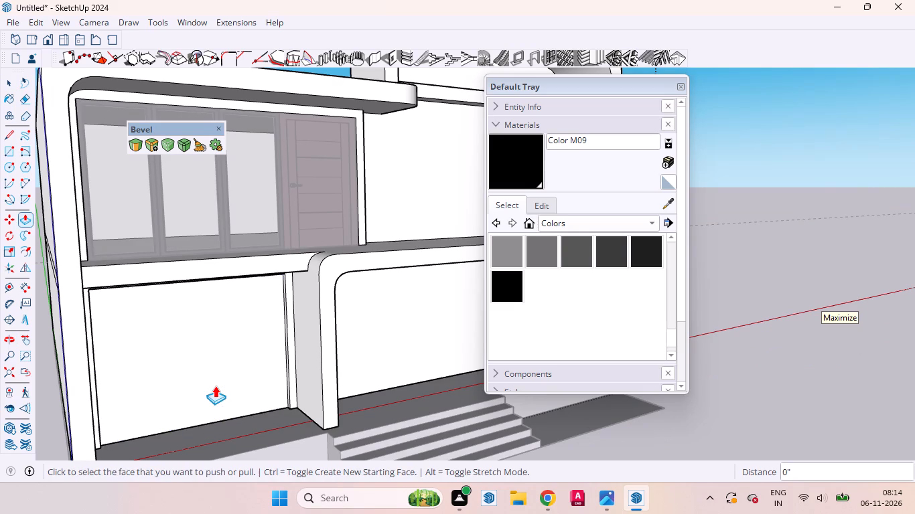
click(215, 383)
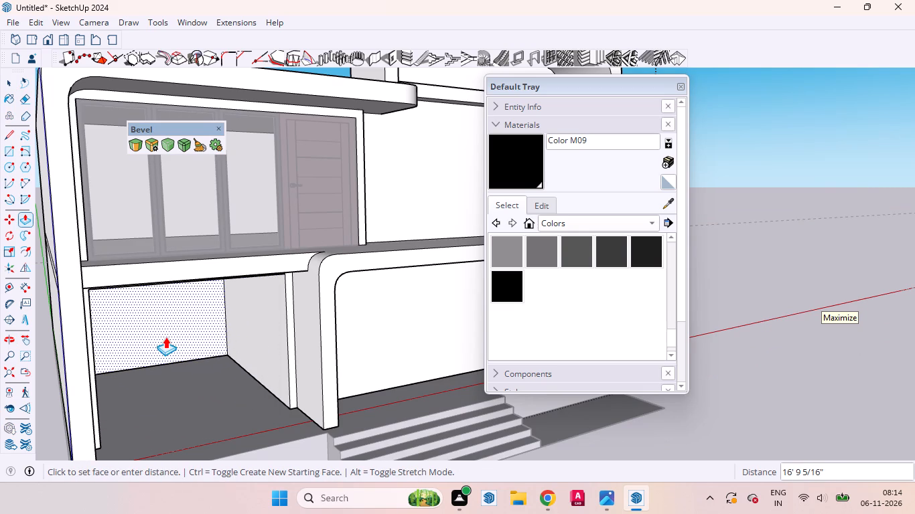
click(165, 337)
scroll(104, 384, down, 13)
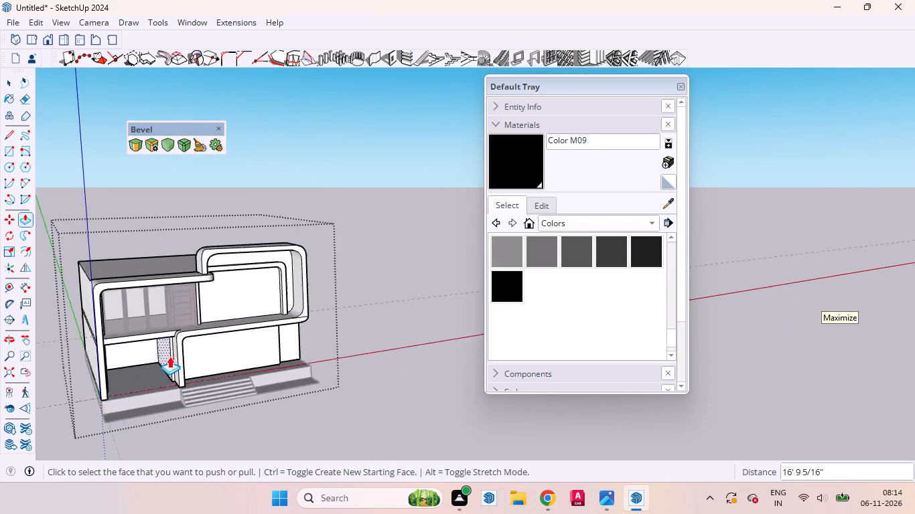
scroll(169, 356, down, 3)
key(space)
click(324, 444)
Copy the upper-floor three-panel window group down, snapping its outer top corner to the matching top corner of the ground-floor opening.
middle_drag(345, 391, 204, 329)
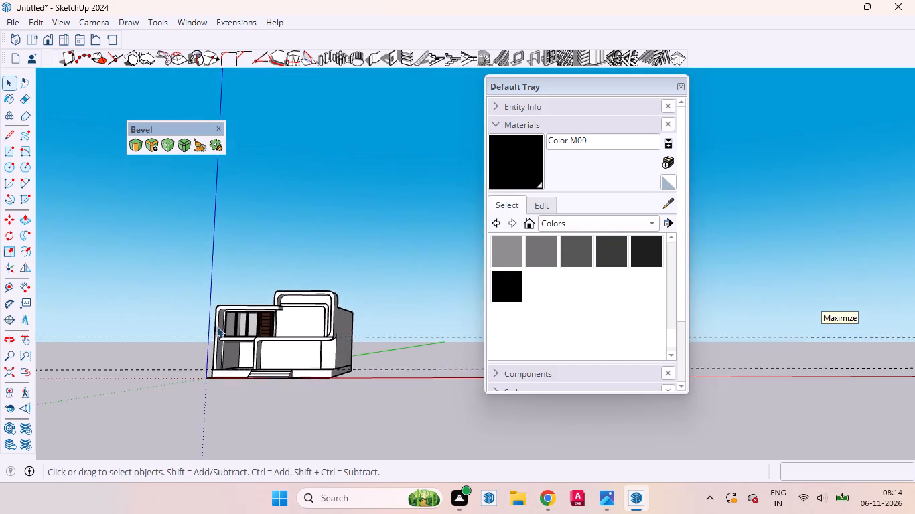
scroll(217, 326, up, 19)
click(266, 315)
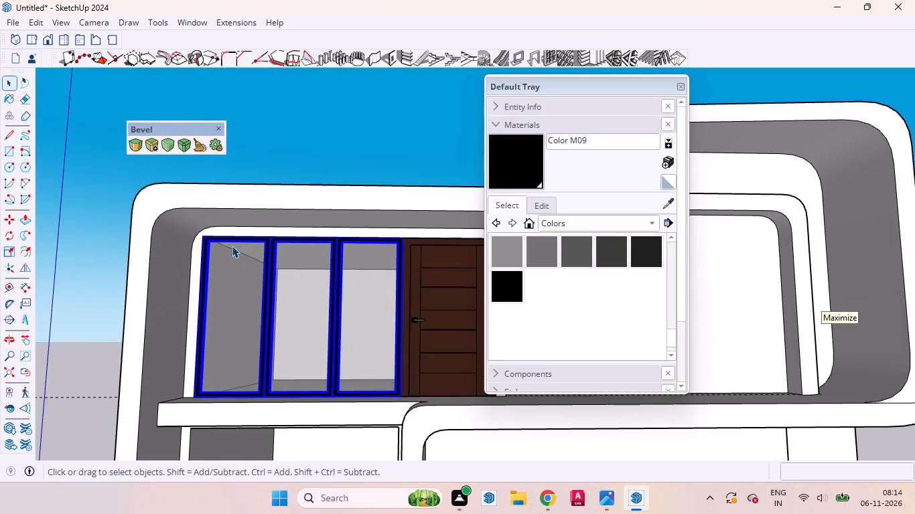
scroll(232, 246, up, 3)
scroll(231, 244, down, 1)
scroll(230, 243, up, 16)
key(m)
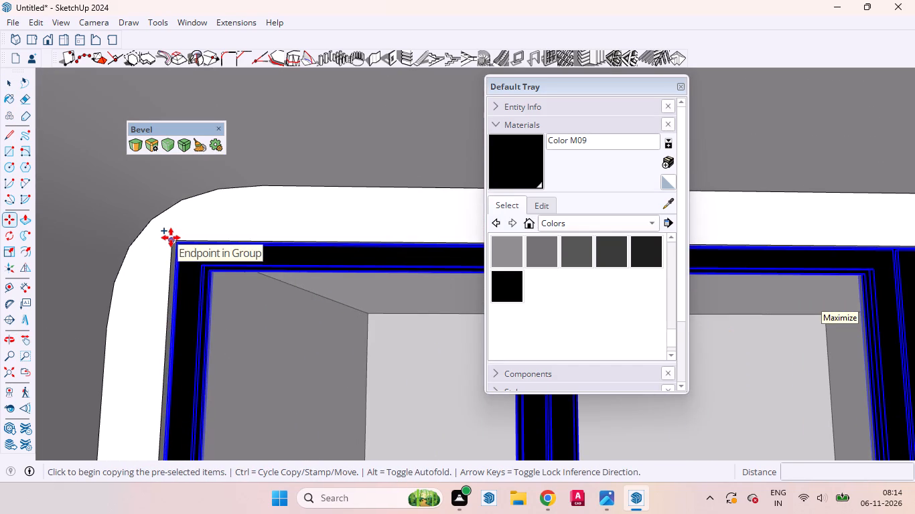
click(171, 238)
scroll(170, 336, down, 9)
scroll(178, 319, up, 1)
scroll(178, 319, down, 2)
scroll(178, 319, up, 2)
scroll(180, 316, down, 5)
scroll(181, 315, up, 1)
scroll(185, 305, down, 11)
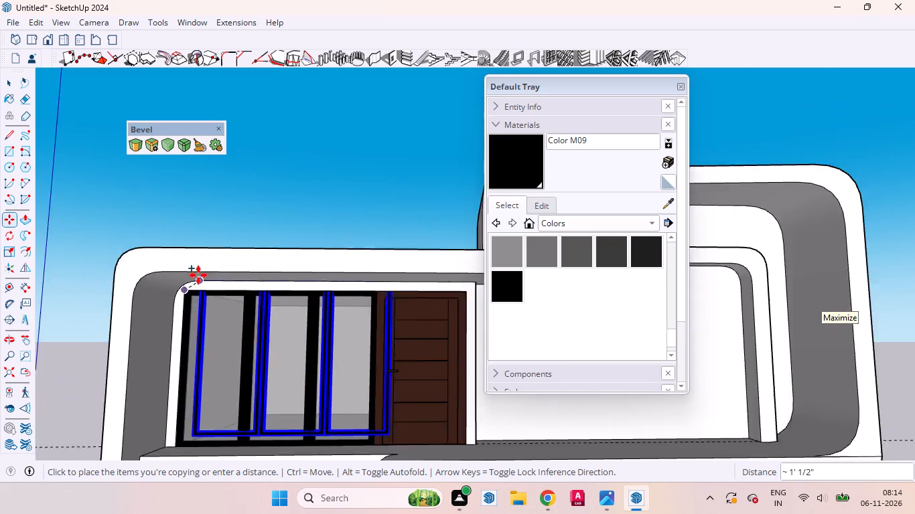
scroll(198, 275, down, 14)
scroll(202, 352, up, 15)
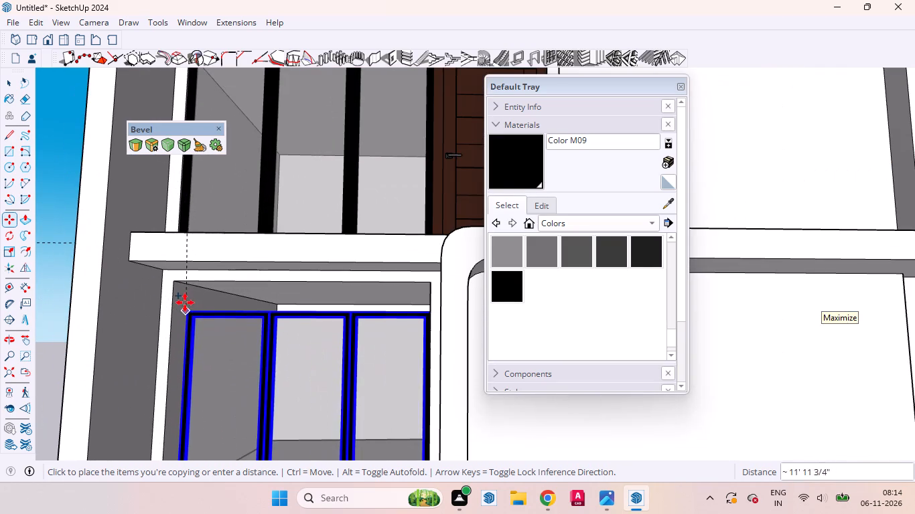
click(177, 282)
scroll(299, 347, down, 15)
middle_drag(320, 397, 384, 464)
scroll(353, 348, up, 9)
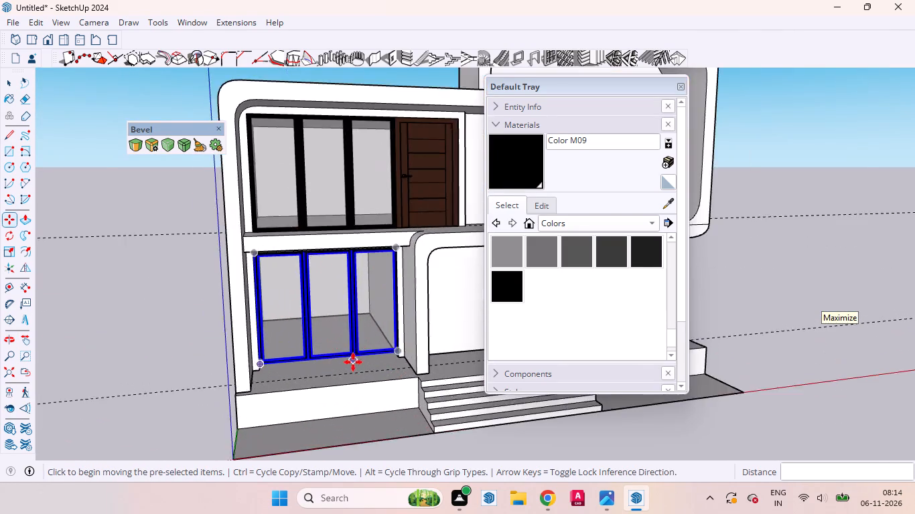
Scale the copied ground-floor window along its width so its free side edge meets the side of the opening.
scroll(353, 362, up, 8)
middle_drag(273, 374, 263, 343)
key(space)
scroll(300, 456, down, 6)
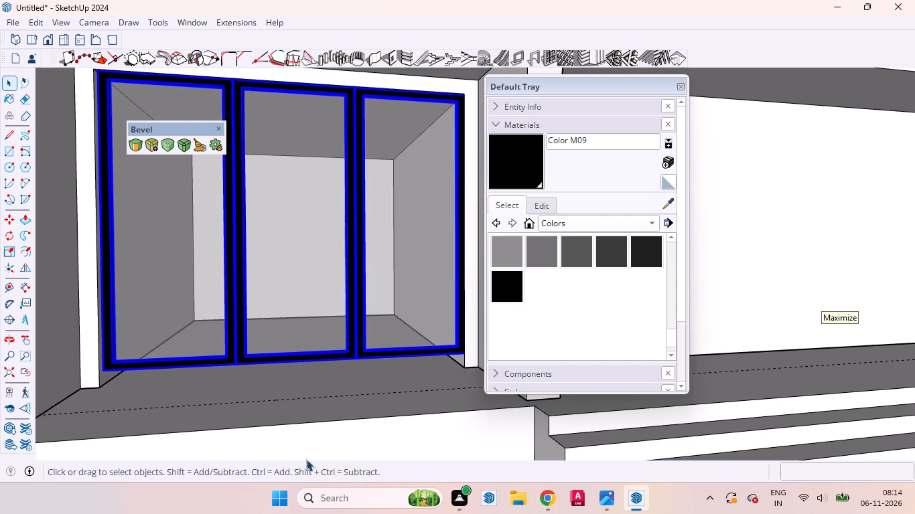
key(s)
scroll(224, 408, down, 6)
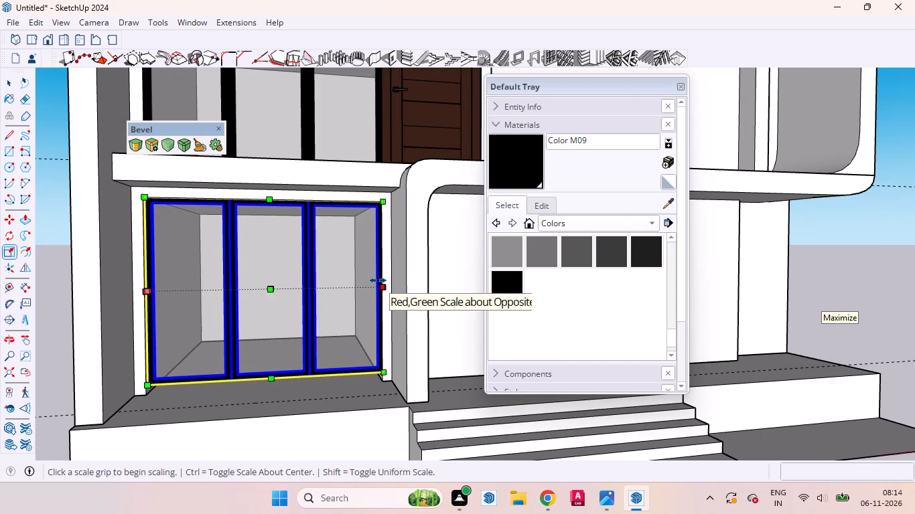
click(378, 280)
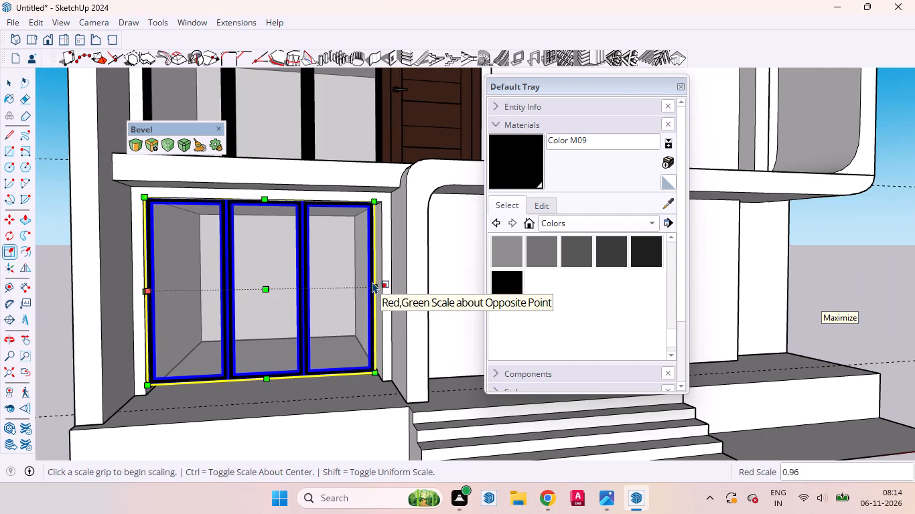
click(372, 282)
scroll(379, 283, up, 4)
click(387, 283)
Stretch the ground-floor window downward by a scale of about 1.05 so its bottom frame reaches the floor line, and deselect it.
scroll(354, 338, down, 2)
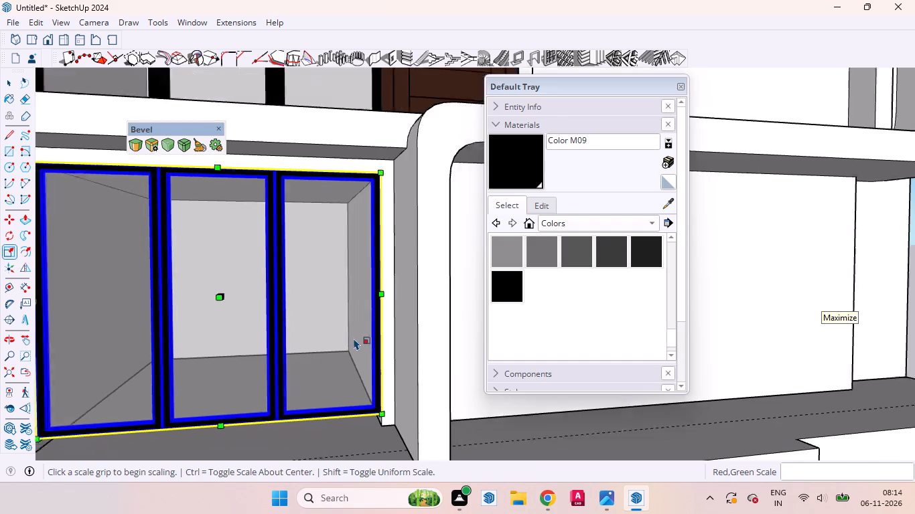
scroll(354, 338, down, 9)
scroll(311, 402, up, 20)
scroll(311, 402, up, 3)
middle_drag(299, 349, 296, 343)
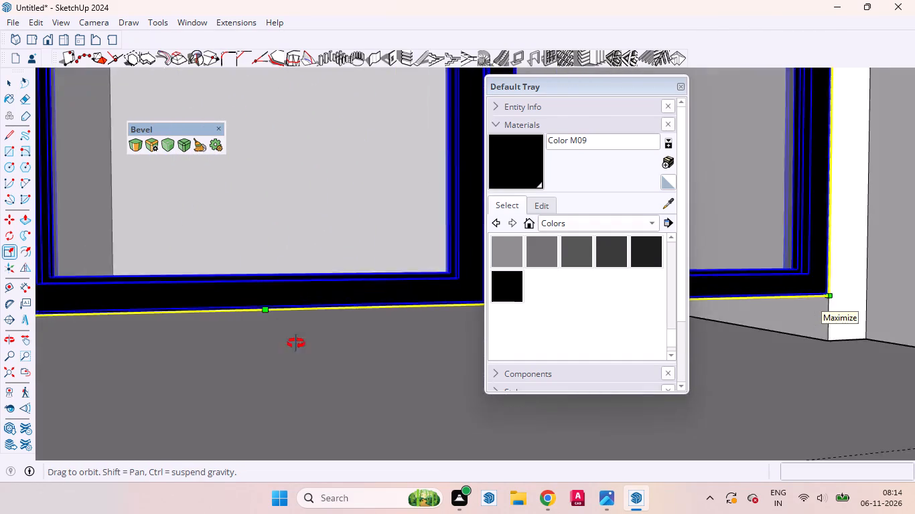
middle_drag(296, 343, 278, 322)
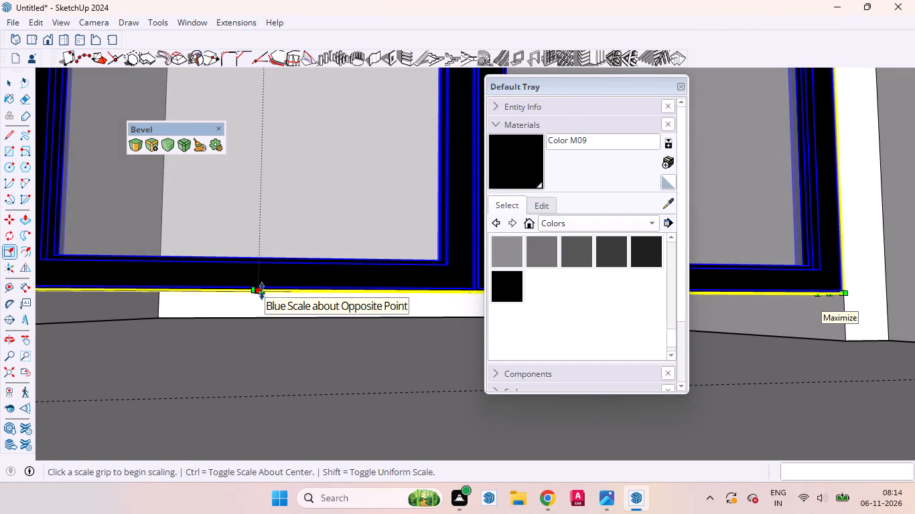
click(262, 291)
click(259, 369)
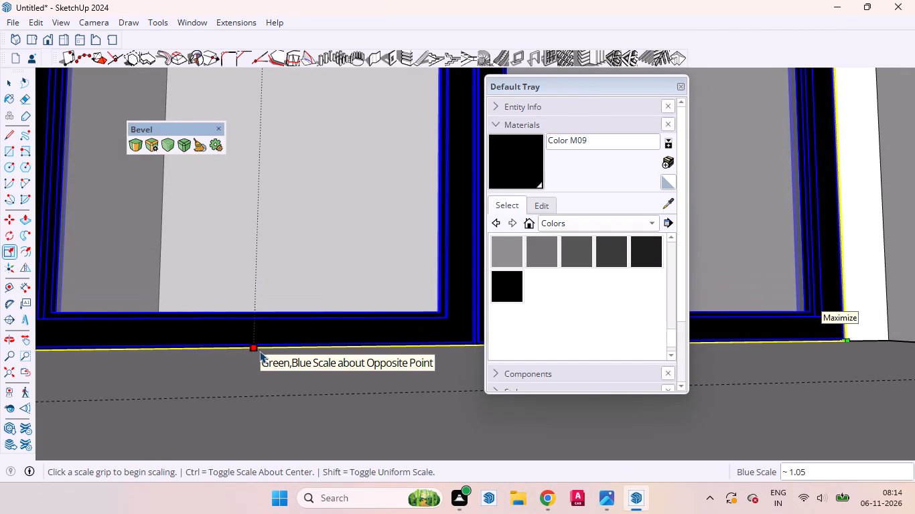
key(space)
scroll(253, 357, down, 19)
scroll(306, 335, down, 11)
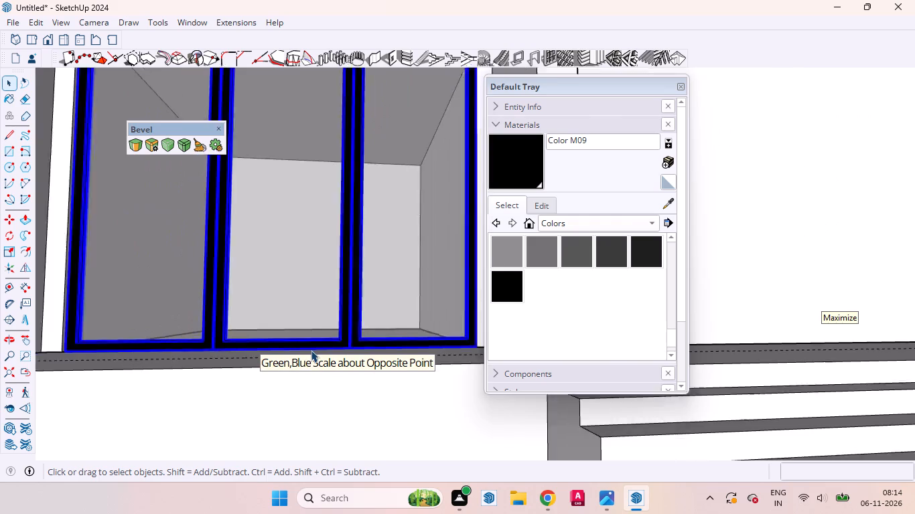
scroll(311, 350, up, 1)
scroll(310, 353, down, 12)
scroll(228, 230, down, 15)
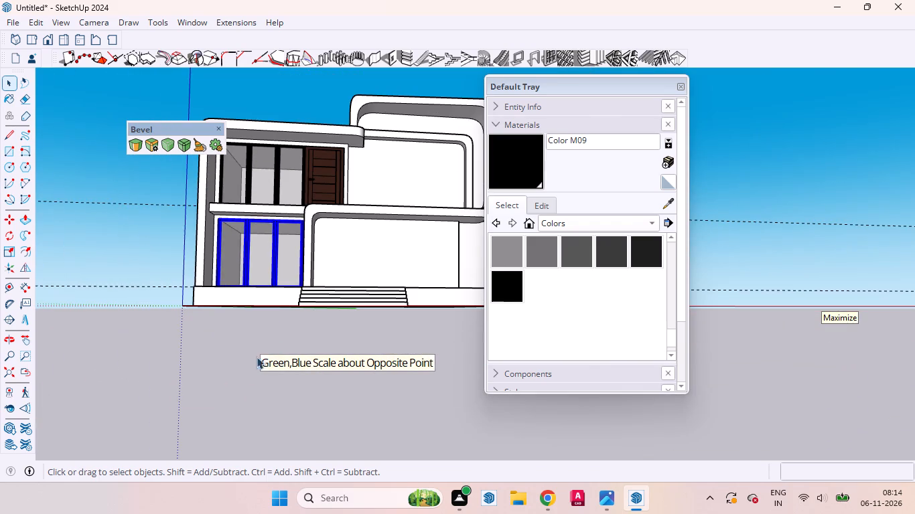
click(239, 357)
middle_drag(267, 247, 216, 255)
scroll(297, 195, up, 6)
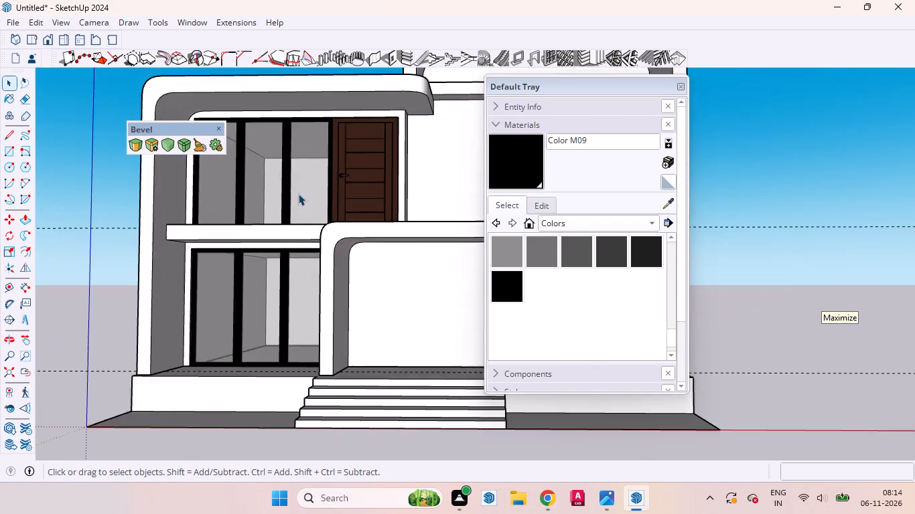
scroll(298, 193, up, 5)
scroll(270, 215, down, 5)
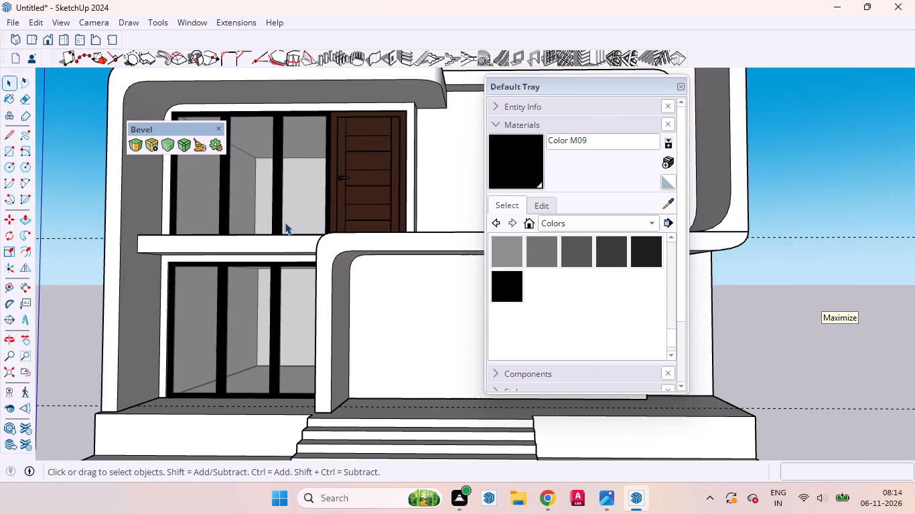
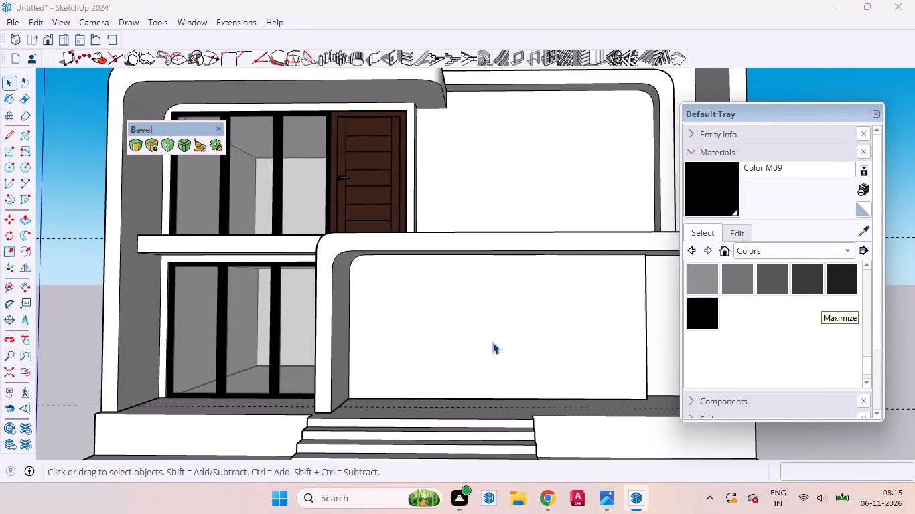
Open the building group for editing and select the blank recessed wall face on the upper floor.
scroll(489, 361, down, 3)
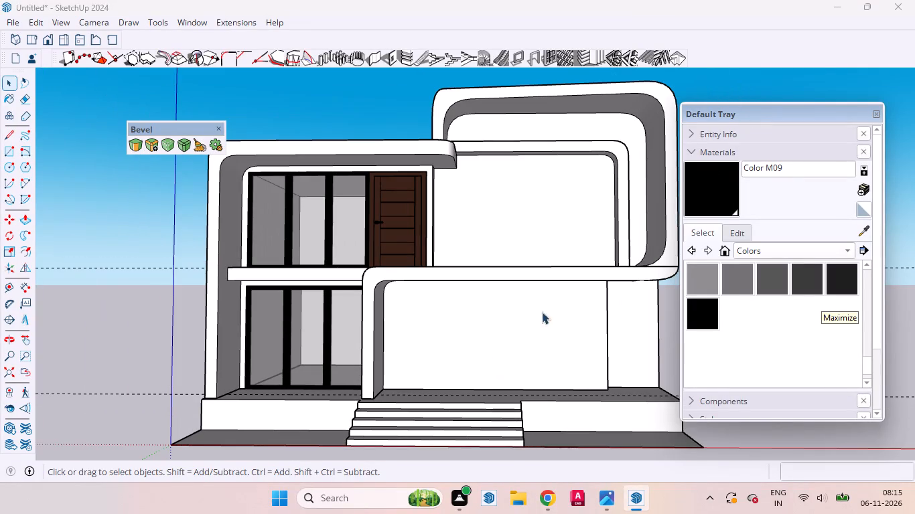
middle_drag(545, 290, 531, 325)
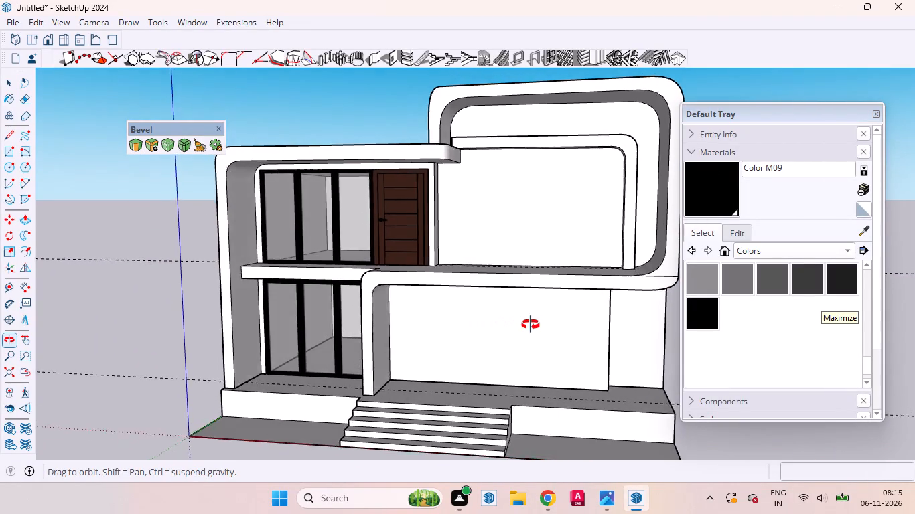
middle_drag(531, 325, 579, 285)
scroll(428, 312, up, 5)
scroll(425, 345, down, 5)
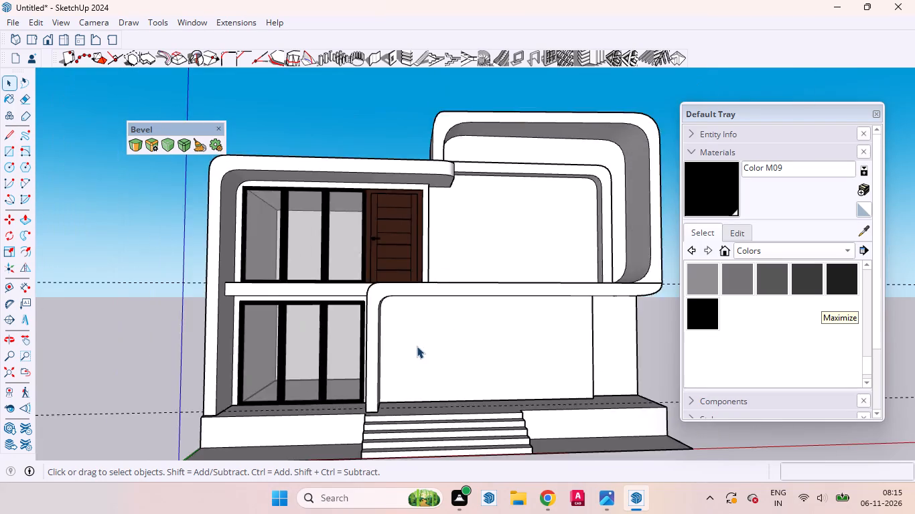
scroll(417, 346, down, 6)
middle_drag(499, 373, 427, 435)
scroll(495, 362, up, 1)
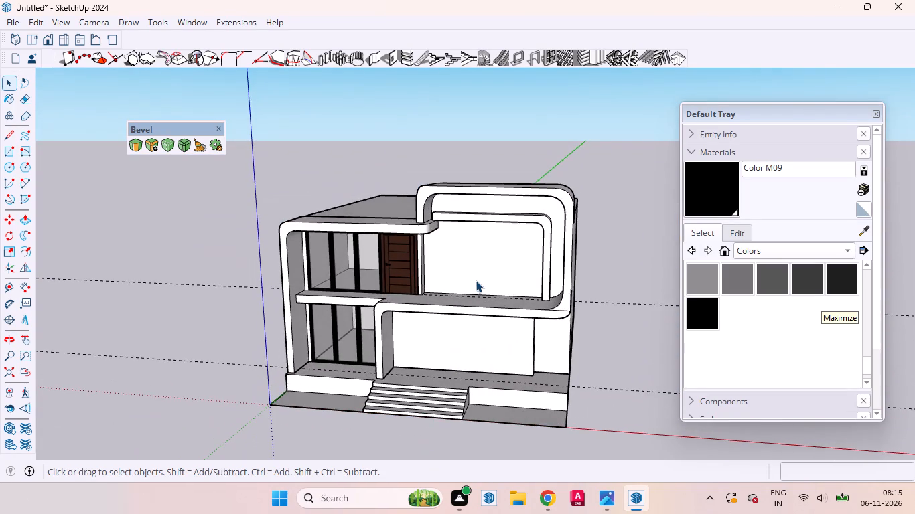
triple_click(479, 262)
double_click(479, 262)
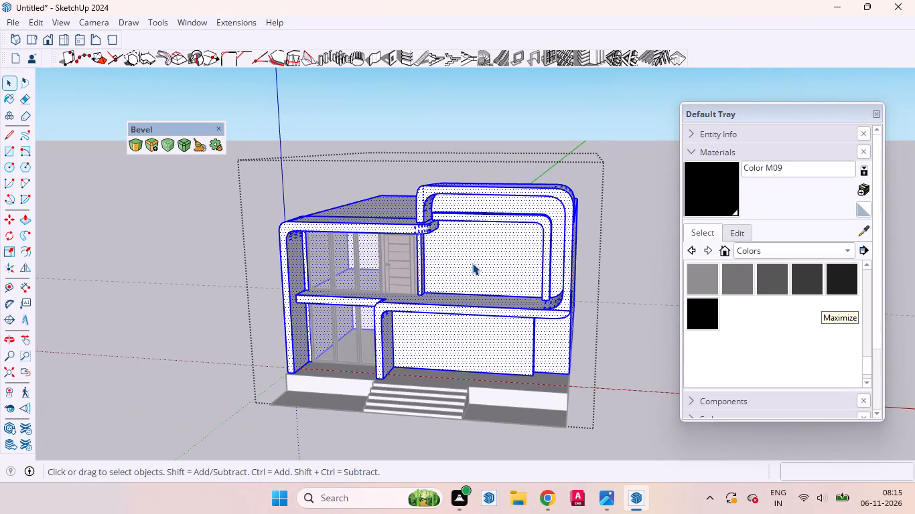
click(472, 263)
click(451, 266)
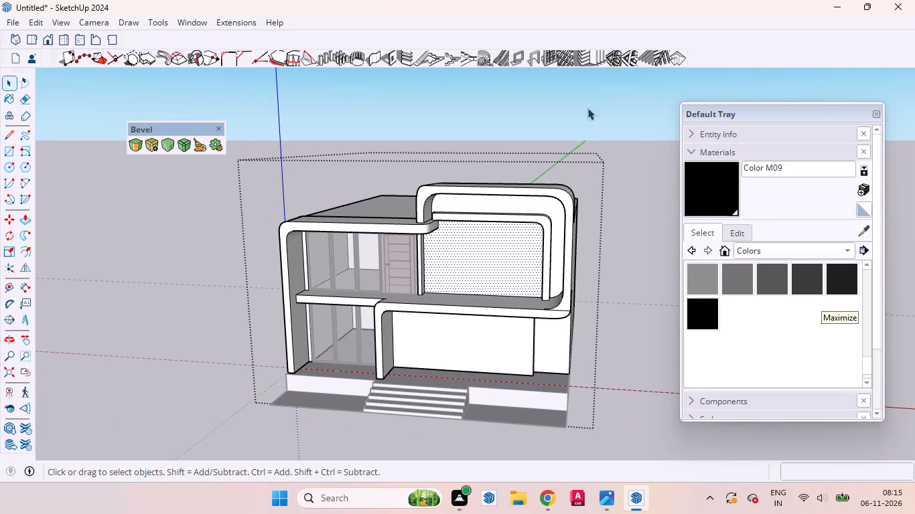
Place a horizontal guide 1' 3" below the upper-floor wall's top edge, aligned with the lower corner of the roof overhang.
scroll(583, 148, down, 3)
middle_drag(573, 163, 599, 95)
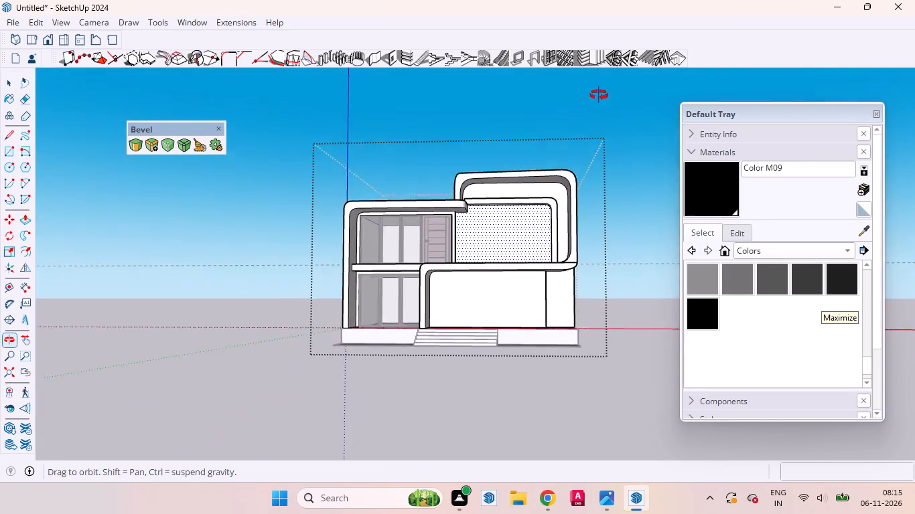
middle_drag(599, 95, 611, 73)
scroll(542, 153, up, 14)
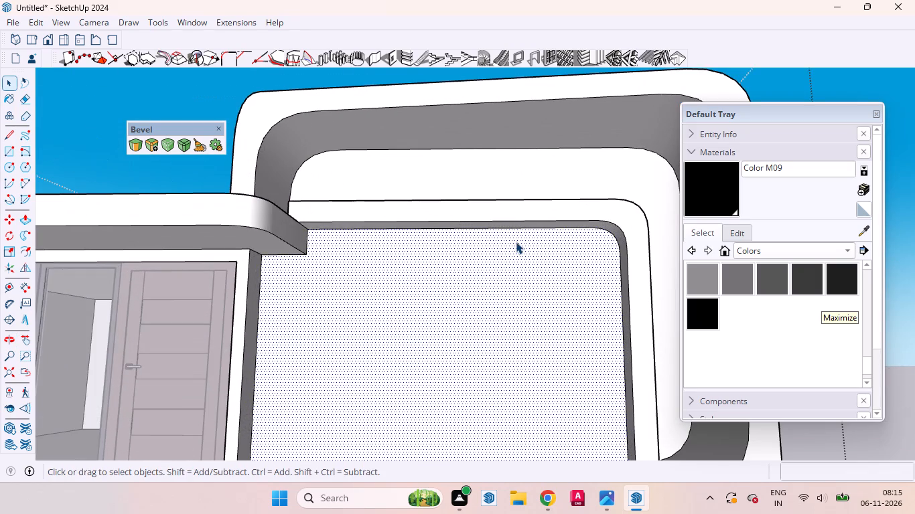
key(t)
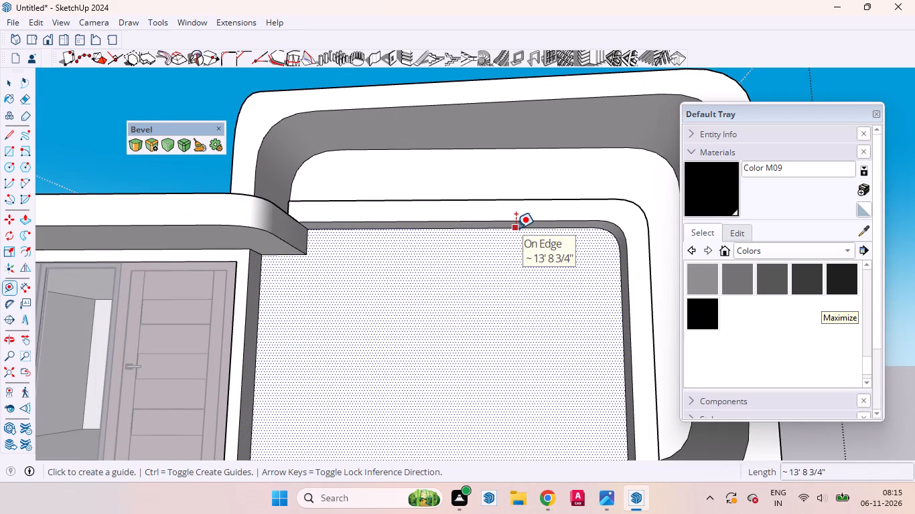
click(516, 228)
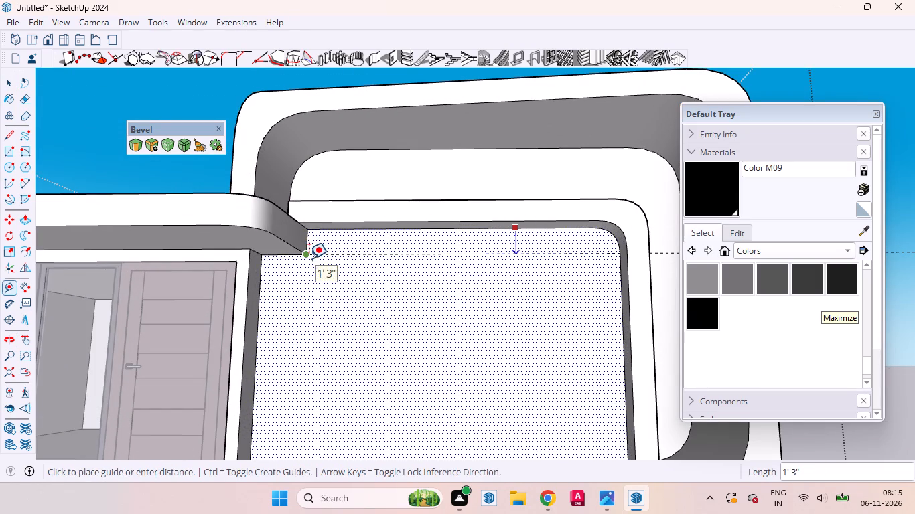
click(309, 258)
Place a vertical guide 1' in from the upper-floor wall's side edge farthest from the door.
middle_drag(570, 308, 681, 363)
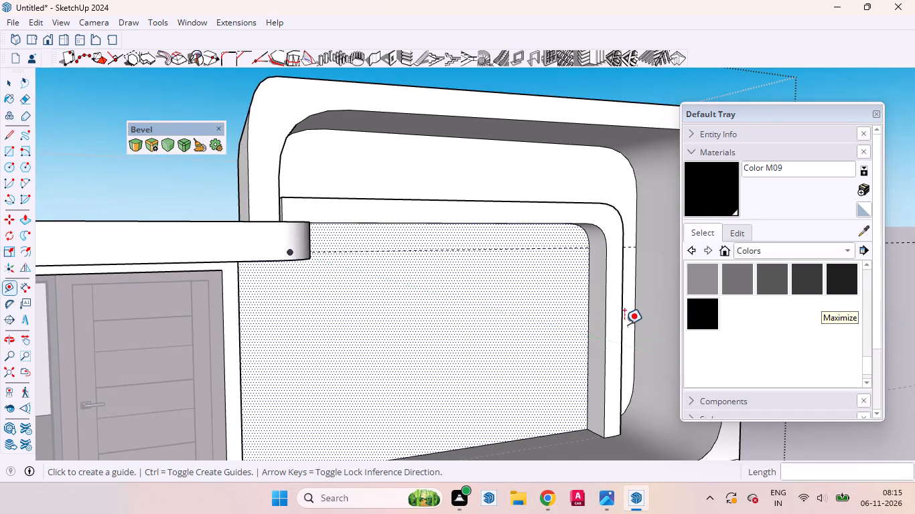
click(586, 295)
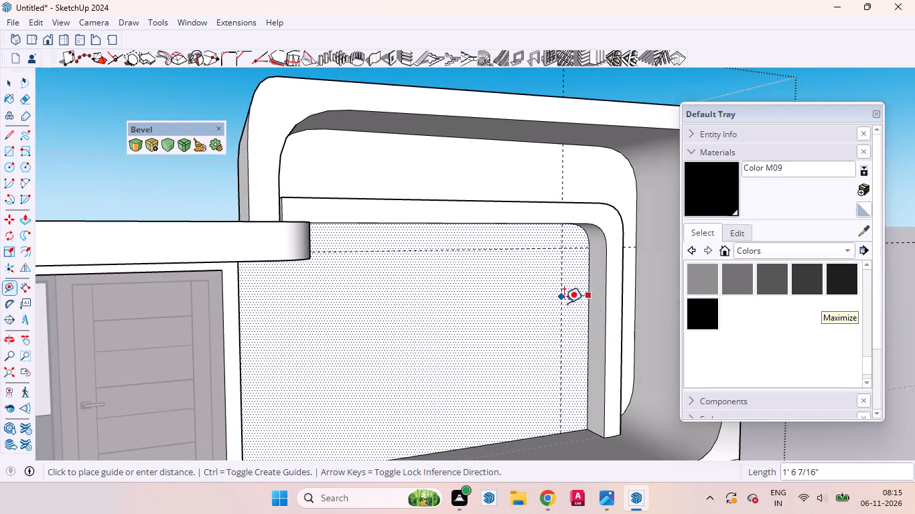
middle_drag(563, 305, 506, 311)
middle_drag(605, 310, 554, 272)
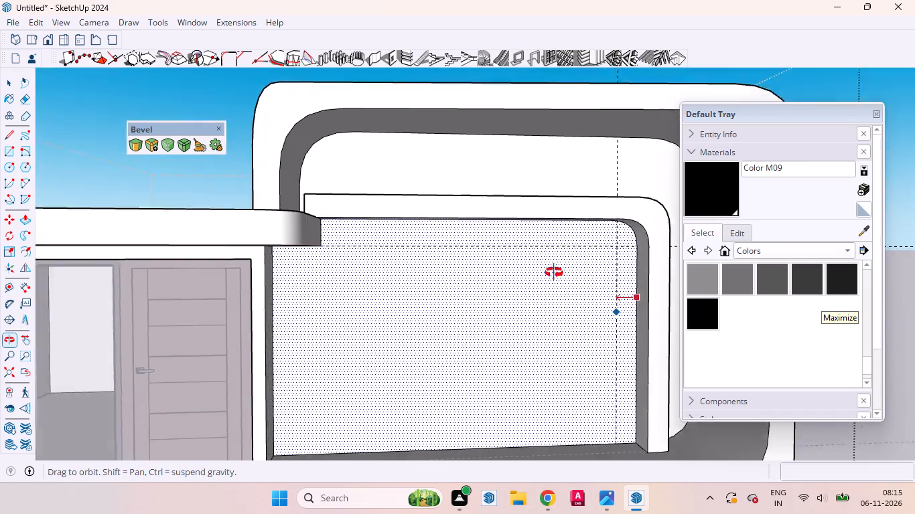
middle_drag(554, 272, 554, 270)
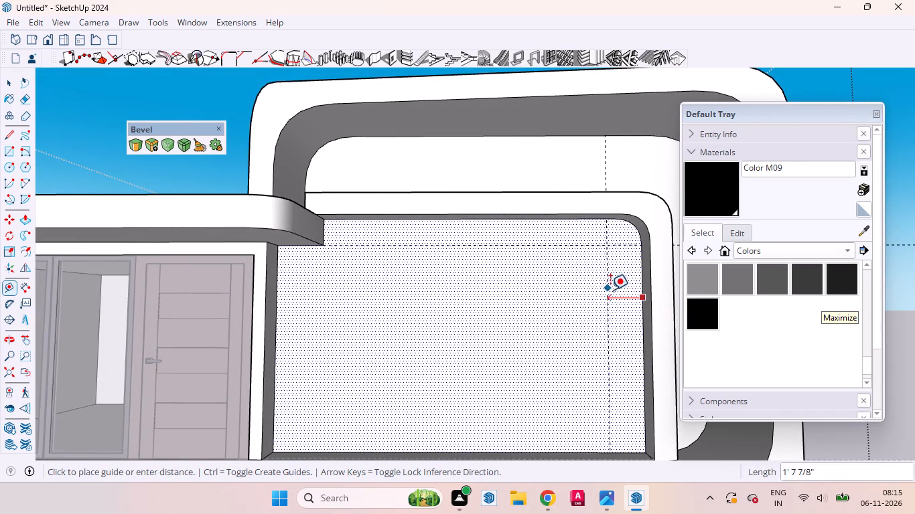
click(618, 292)
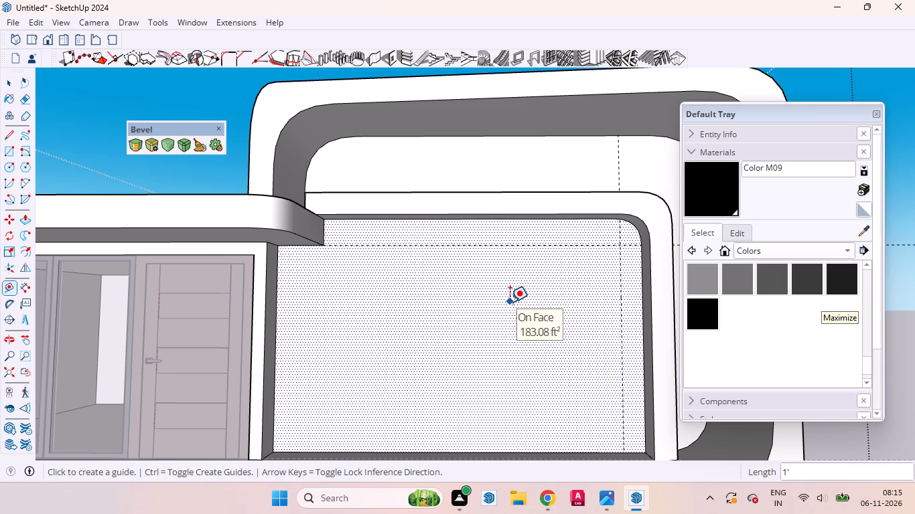
key(space)
click(490, 302)
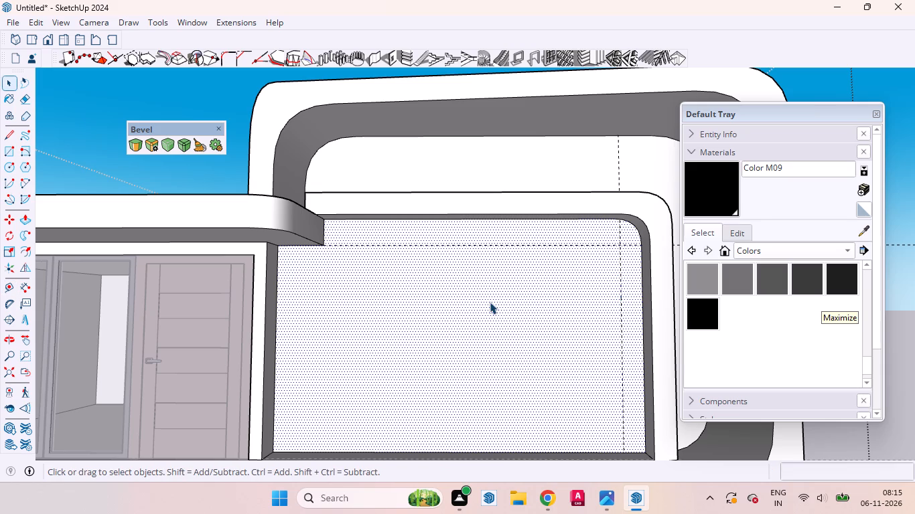
Examine the upper-floor wall and its guides from several angles and distances.
scroll(499, 288, down, 2)
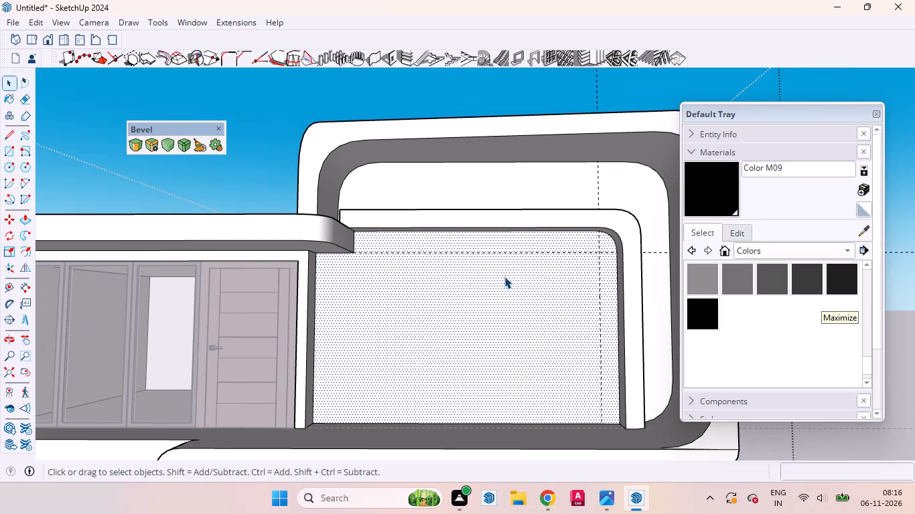
middle_drag(537, 278, 566, 295)
scroll(488, 310, down, 9)
scroll(531, 289, up, 5)
scroll(490, 294, down, 4)
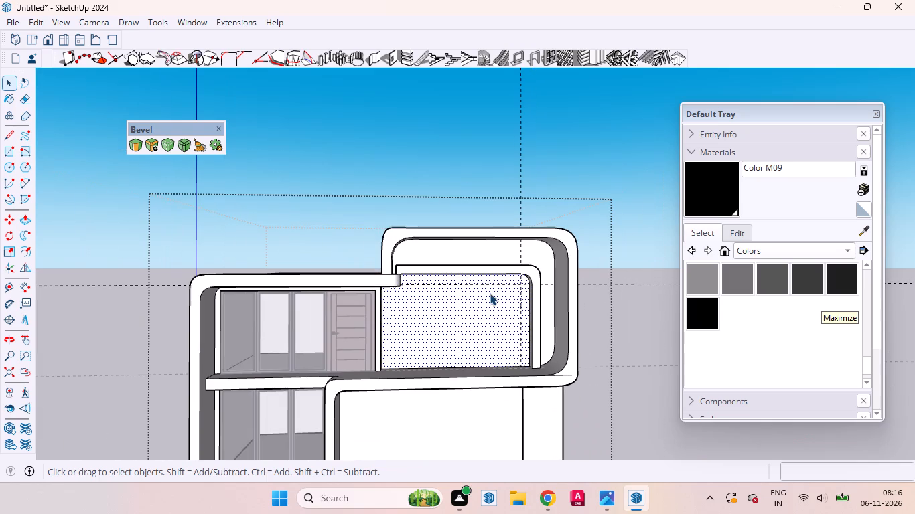
scroll(490, 293, down, 4)
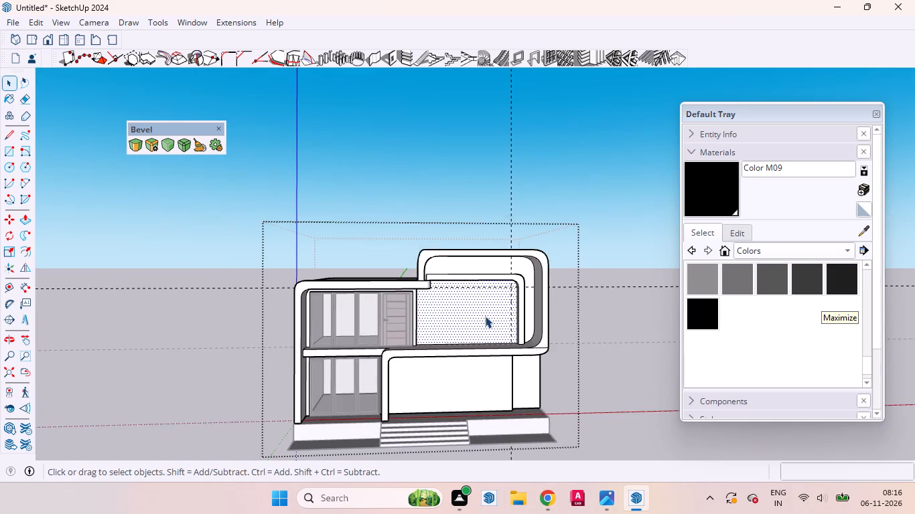
middle_drag(484, 317, 536, 252)
scroll(464, 316, up, 8)
middle_drag(456, 301, 339, 321)
scroll(339, 321, up, 1)
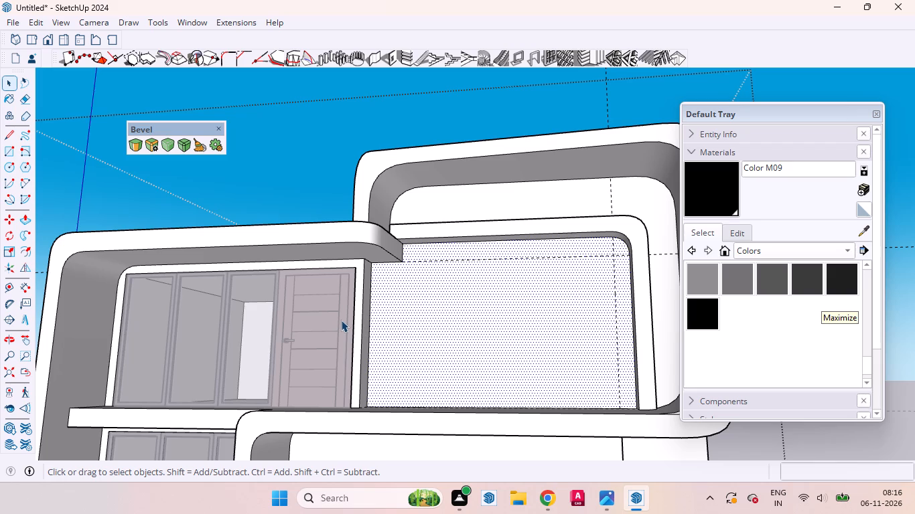
scroll(451, 305, down, 1)
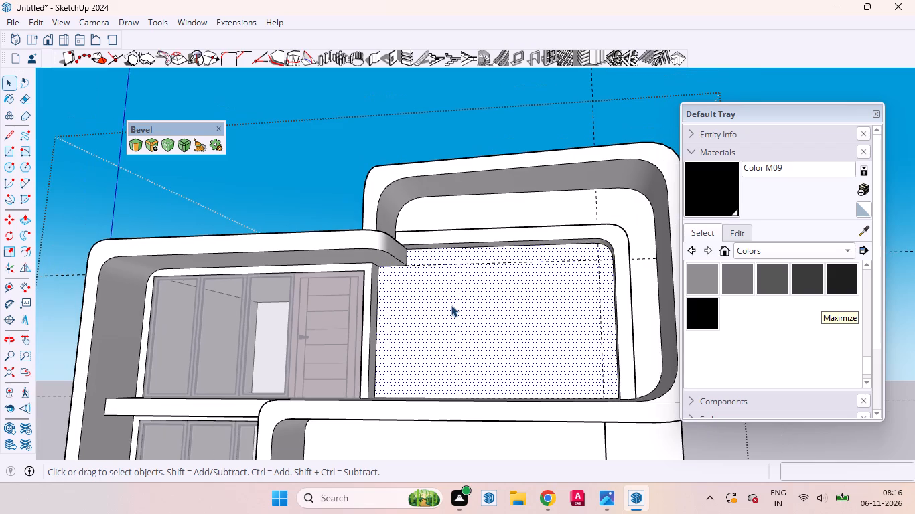
scroll(455, 295, up, 3)
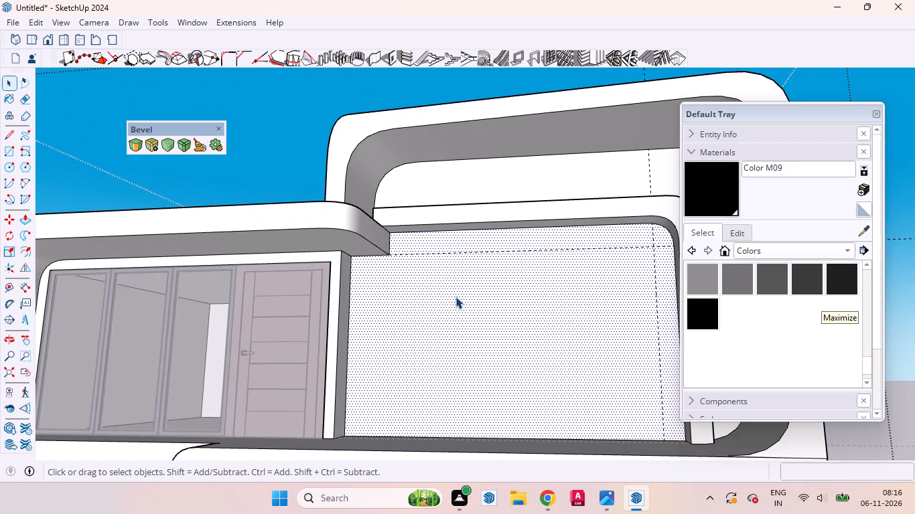
scroll(455, 297, up, 4)
scroll(455, 297, down, 14)
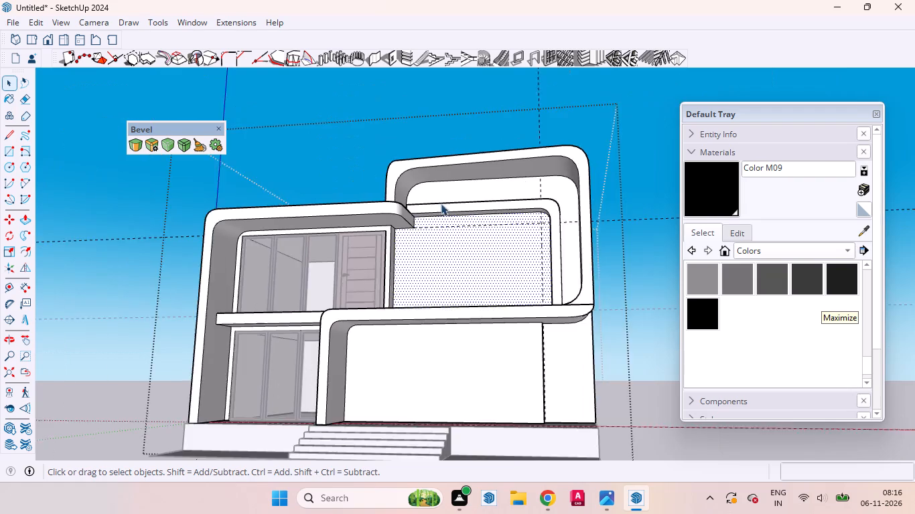
middle_drag(456, 260, 504, 373)
scroll(504, 305, up, 5)
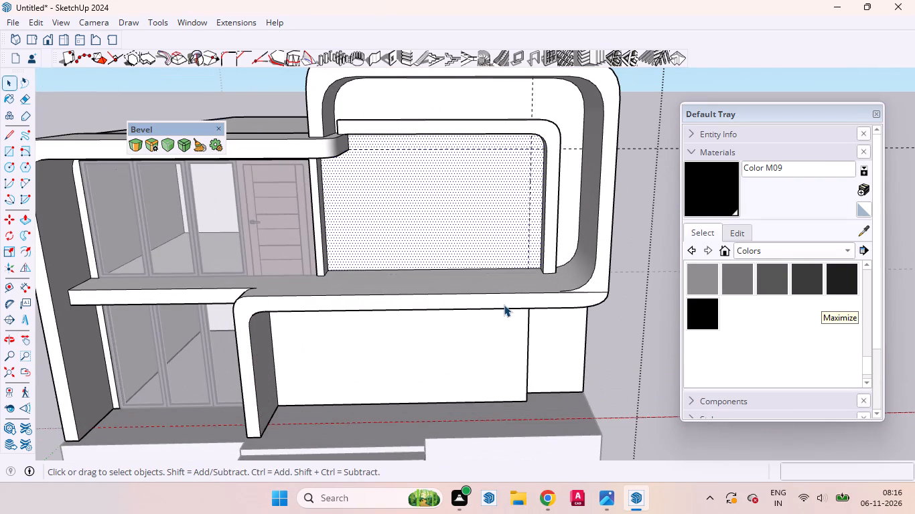
scroll(503, 266, down, 5)
middle_drag(494, 240, 603, 182)
scroll(546, 185, up, 2)
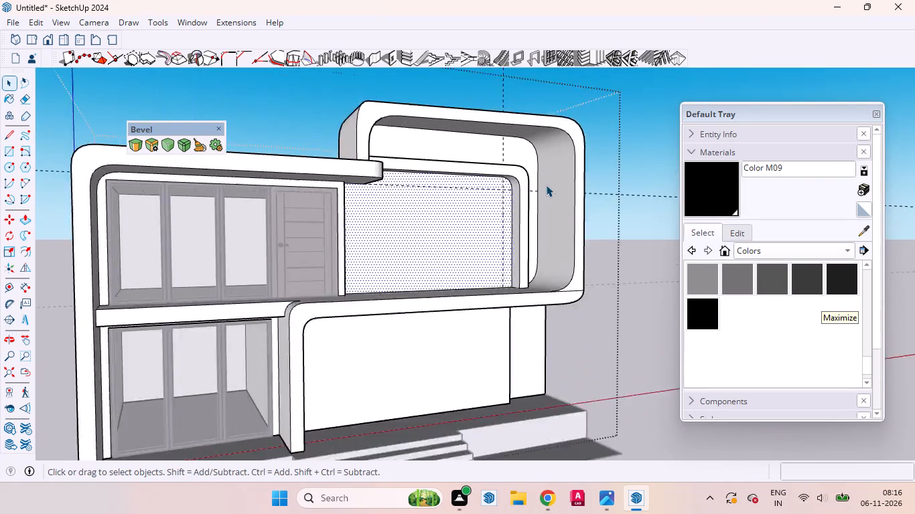
scroll(546, 185, up, 5)
scroll(465, 193, up, 7)
middle_drag(517, 197, 449, 209)
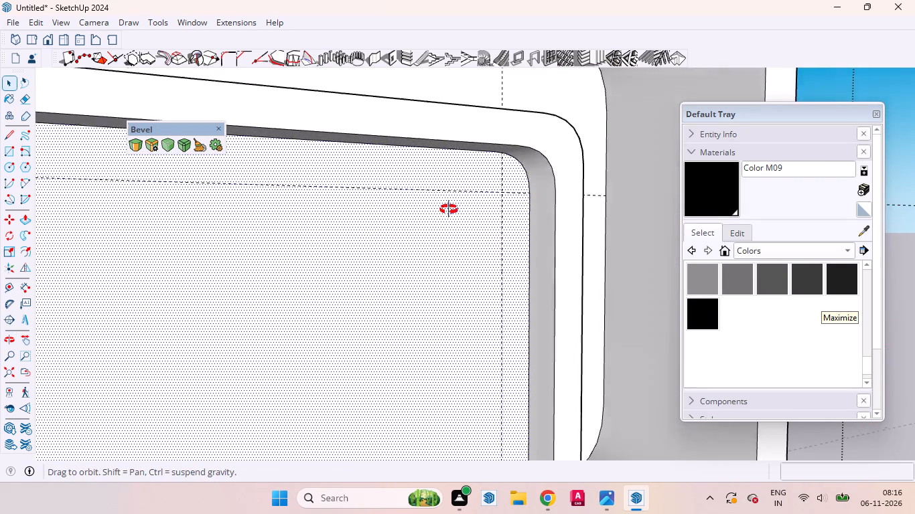
middle_drag(449, 209, 410, 199)
scroll(410, 199, up, 1)
scroll(441, 213, down, 15)
scroll(506, 250, up, 4)
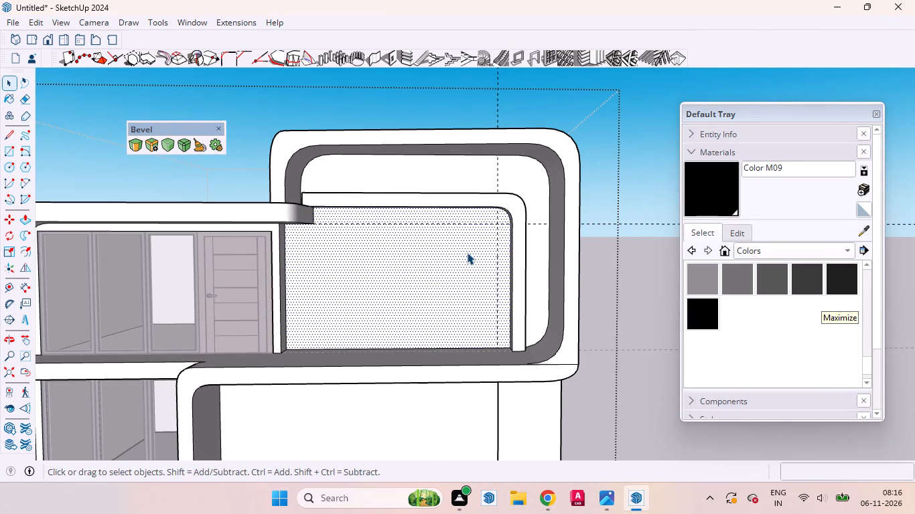
Place a vertical guide 2' 2" in from the wall's door-side edge, aligned with the end corner of the roof overhang.
middle_drag(425, 249, 317, 236)
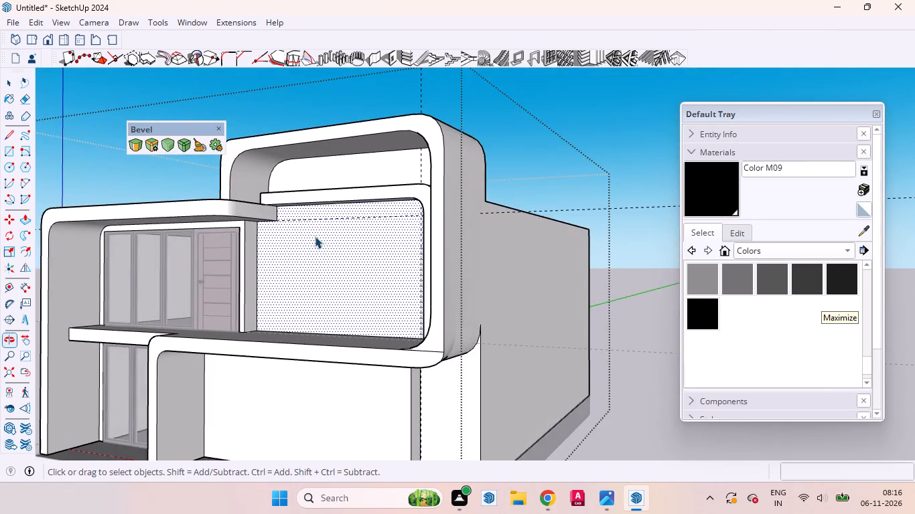
scroll(249, 266, up, 6)
key(t)
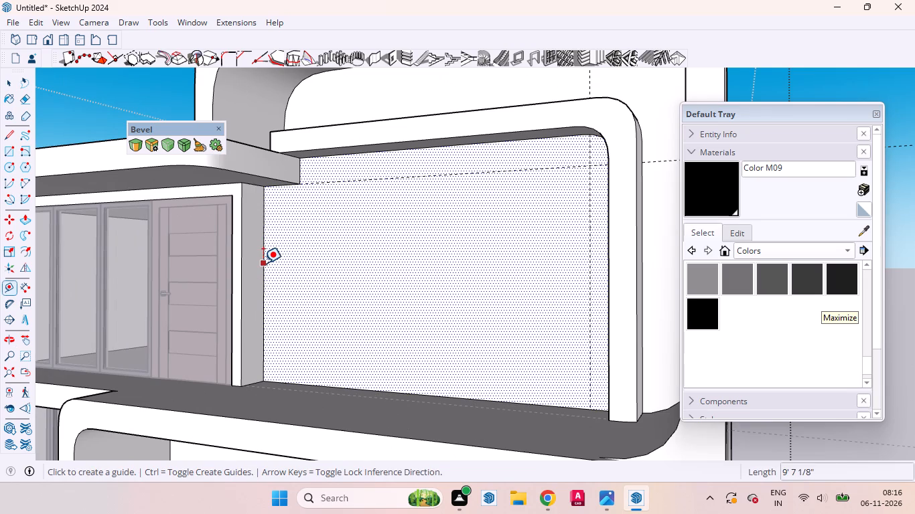
click(263, 263)
middle_drag(372, 283, 533, 292)
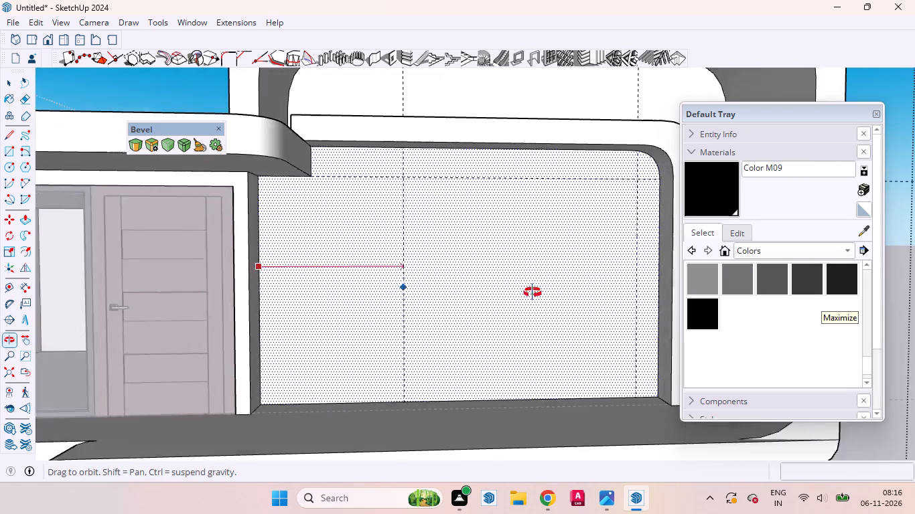
middle_drag(533, 292, 525, 299)
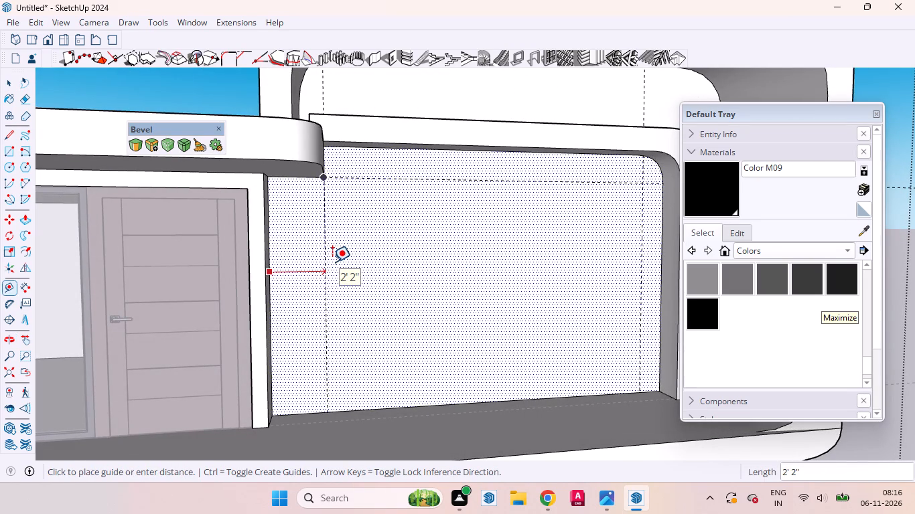
click(332, 262)
key(space)
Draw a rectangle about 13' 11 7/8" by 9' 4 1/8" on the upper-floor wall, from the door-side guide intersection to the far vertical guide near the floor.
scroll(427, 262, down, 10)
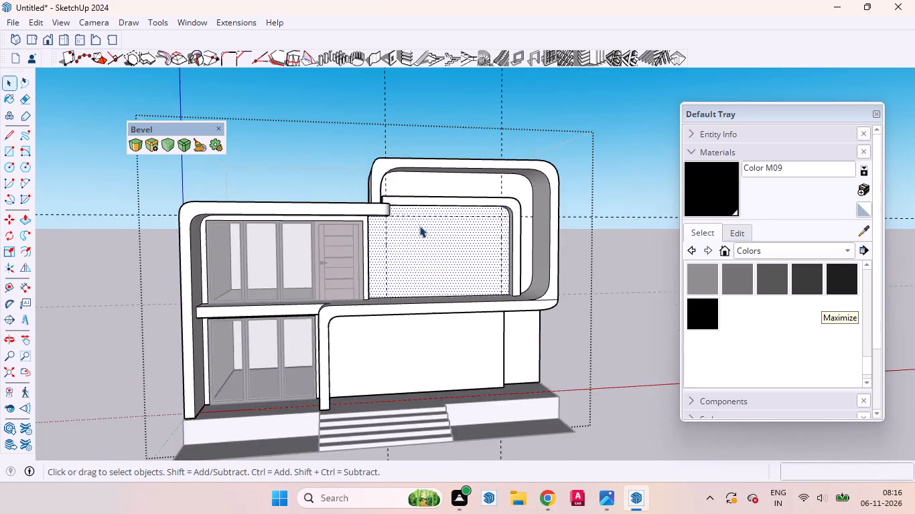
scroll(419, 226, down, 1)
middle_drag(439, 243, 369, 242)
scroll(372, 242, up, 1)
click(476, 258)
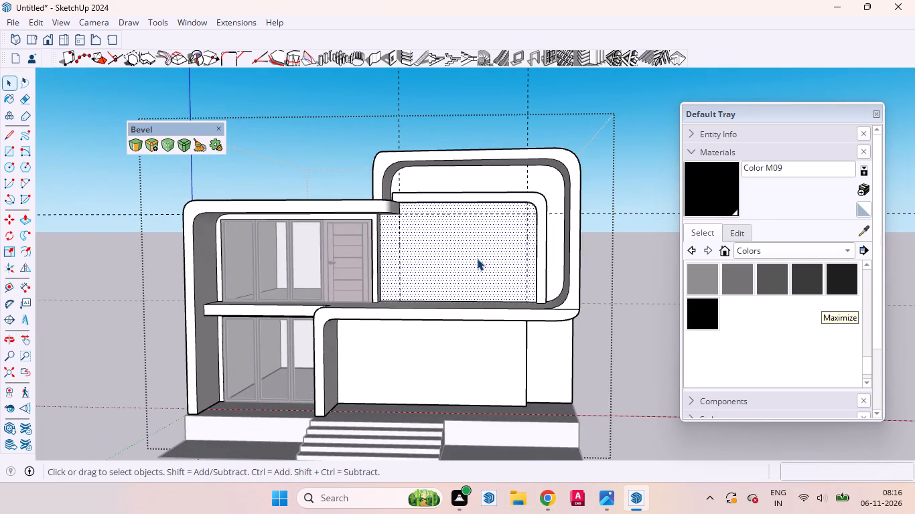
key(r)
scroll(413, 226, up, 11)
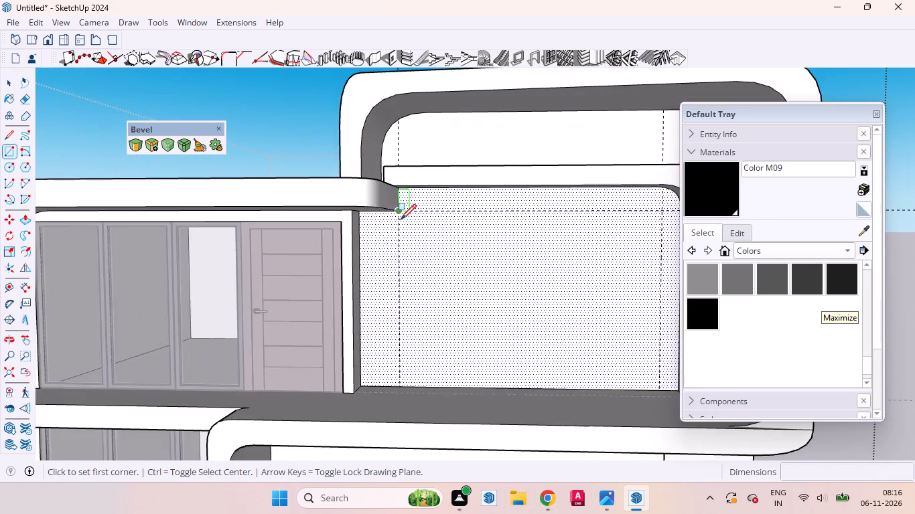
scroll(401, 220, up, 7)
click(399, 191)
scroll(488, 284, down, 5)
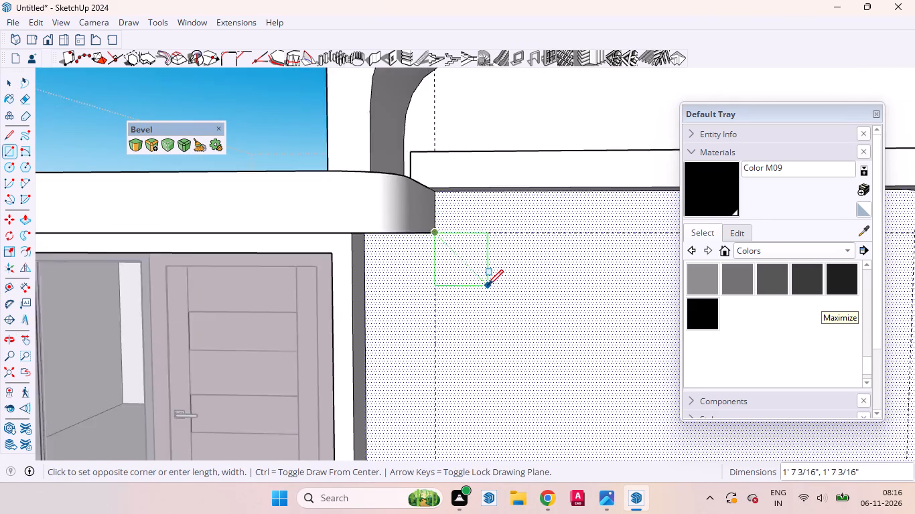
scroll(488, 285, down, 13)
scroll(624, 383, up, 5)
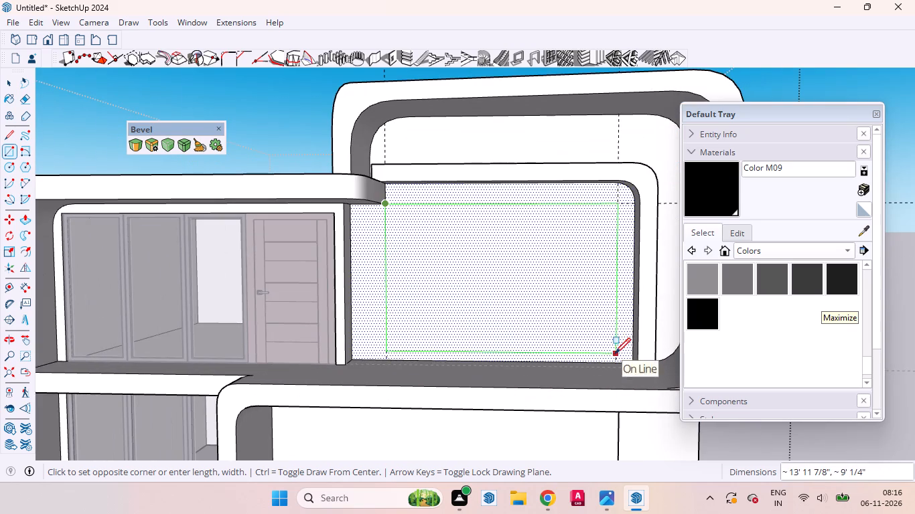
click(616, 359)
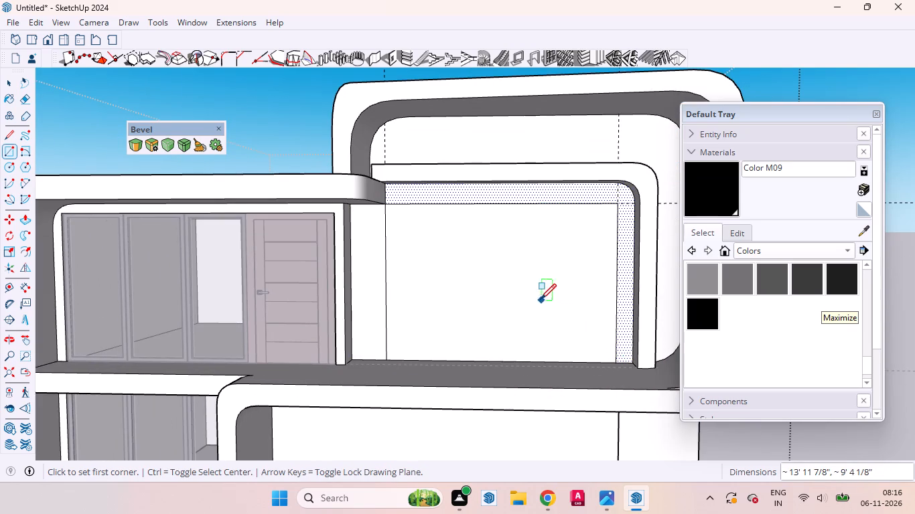
Examine the new rectangle's face and its upper corner farthest from the door against the guides and surrounding frame.
key(space)
click(539, 286)
middle_drag(508, 296, 622, 294)
scroll(508, 296, up, 1)
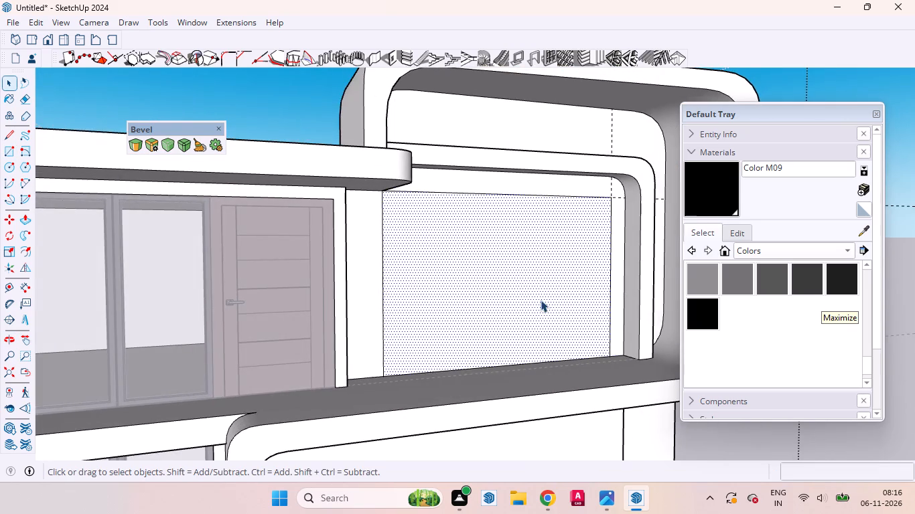
scroll(541, 300, down, 5)
middle_drag(541, 288, 449, 236)
scroll(503, 193, up, 7)
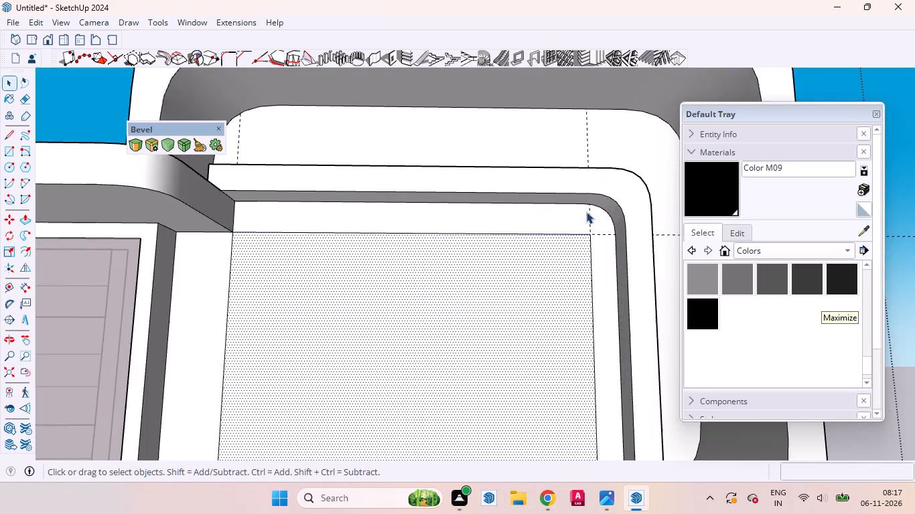
scroll(586, 211, up, 6)
click(580, 239)
scroll(569, 253, down, 5)
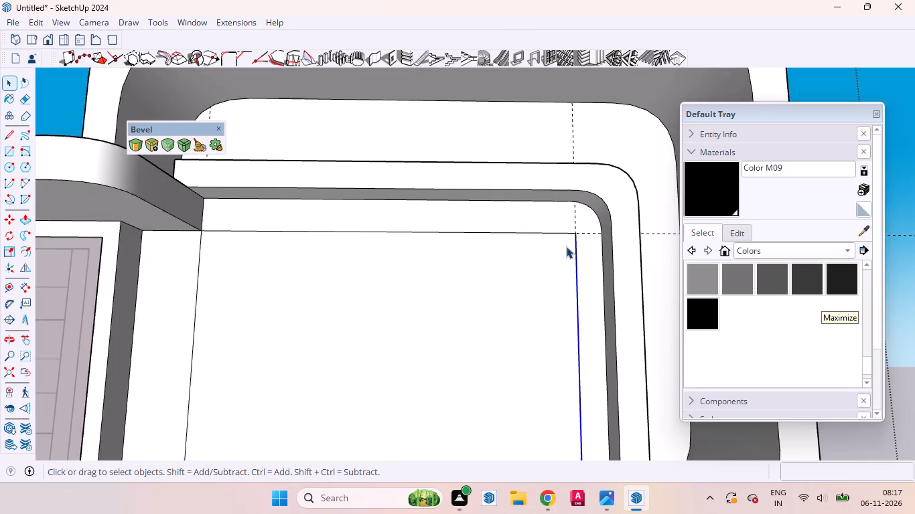
scroll(566, 246, down, 5)
scroll(586, 266, up, 5)
middle_drag(584, 278, 576, 339)
scroll(574, 254, up, 1)
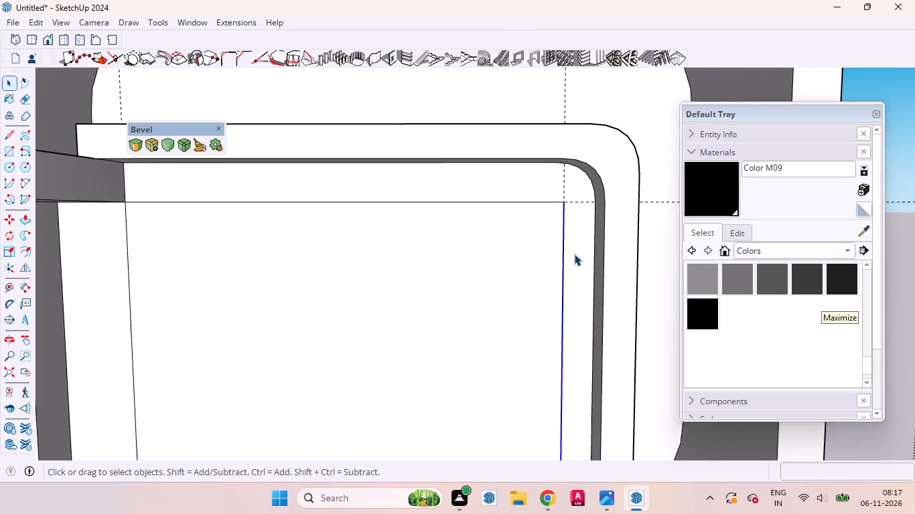
scroll(574, 254, up, 5)
scroll(573, 254, down, 16)
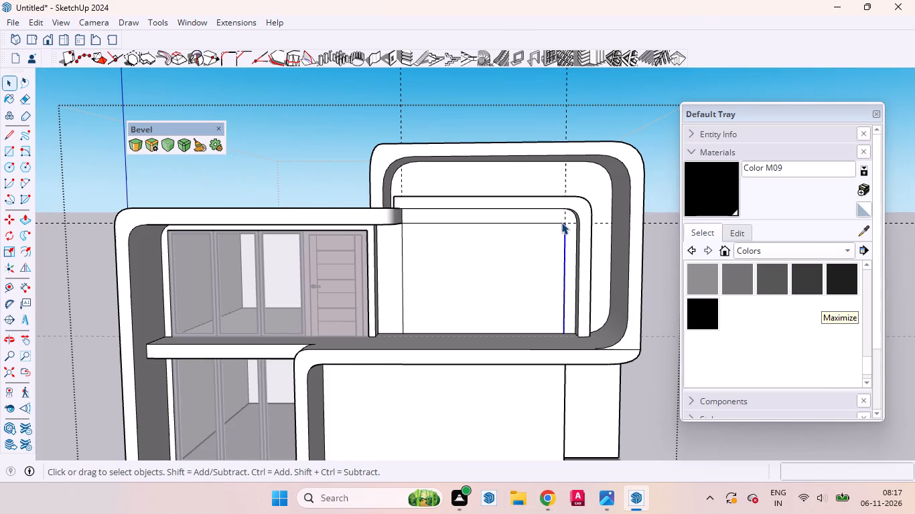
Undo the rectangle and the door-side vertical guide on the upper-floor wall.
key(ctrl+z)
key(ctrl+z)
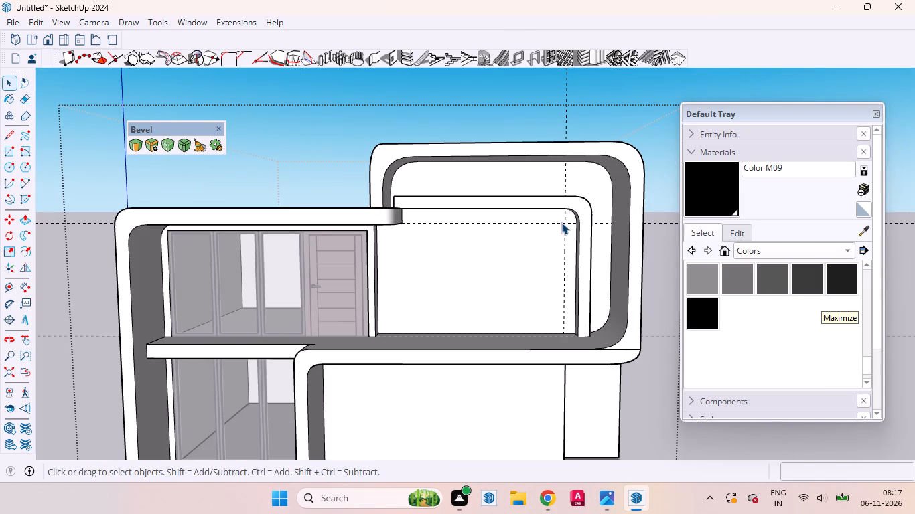
Place a vertical guide 2' 2" in from the upper-floor wall's door-side edge, aligned with the roof overhang's lower end corner.
scroll(566, 228, up, 9)
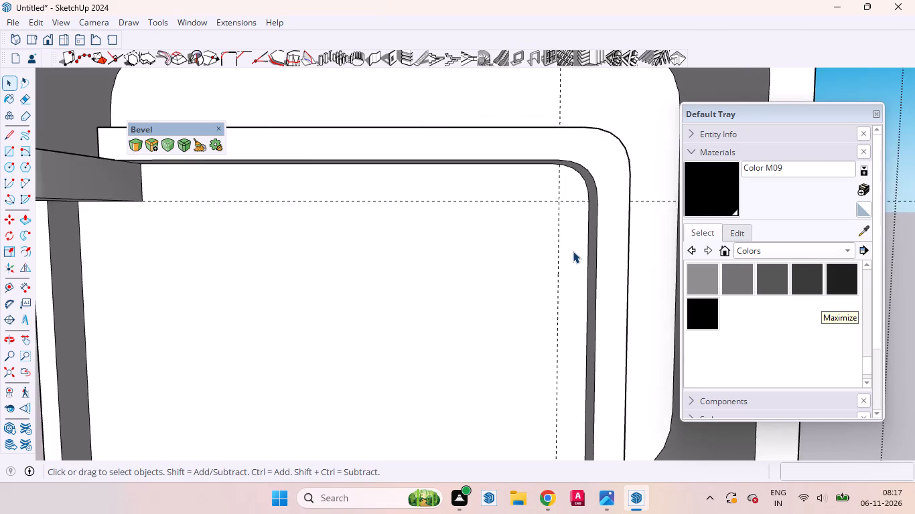
middle_drag(585, 250, 610, 234)
scroll(462, 301, down, 11)
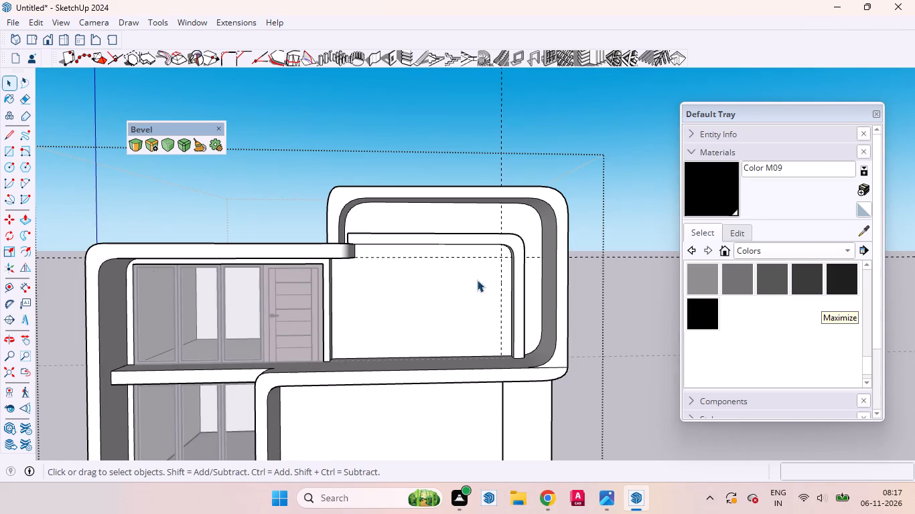
key(t)
scroll(374, 294, up, 10)
middle_drag(356, 288, 291, 280)
scroll(352, 288, up, 1)
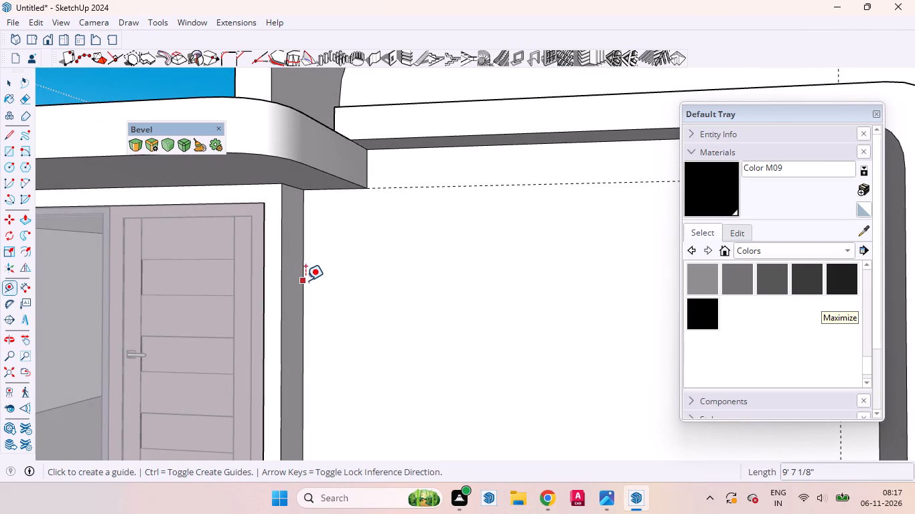
click(306, 279)
click(366, 193)
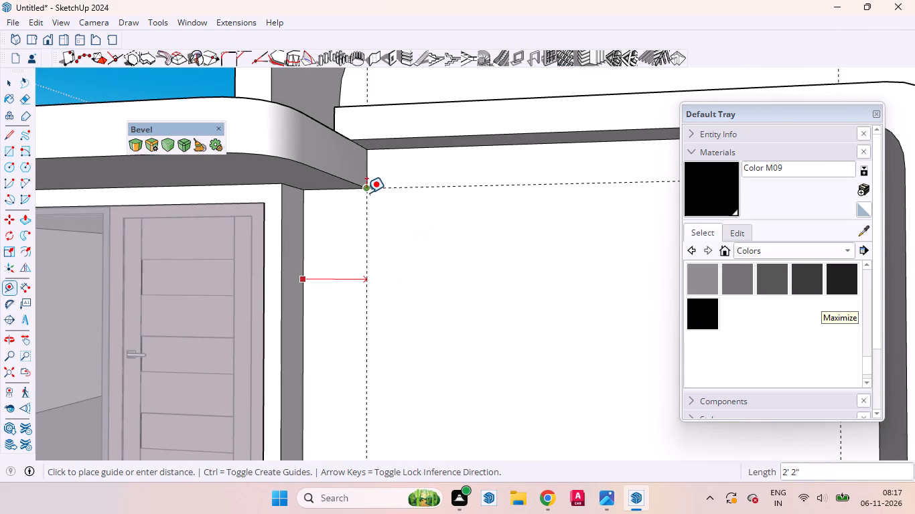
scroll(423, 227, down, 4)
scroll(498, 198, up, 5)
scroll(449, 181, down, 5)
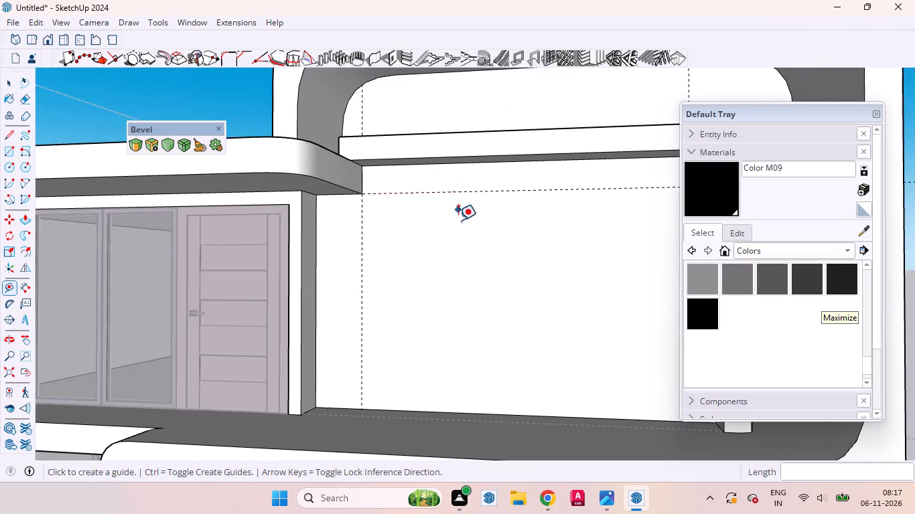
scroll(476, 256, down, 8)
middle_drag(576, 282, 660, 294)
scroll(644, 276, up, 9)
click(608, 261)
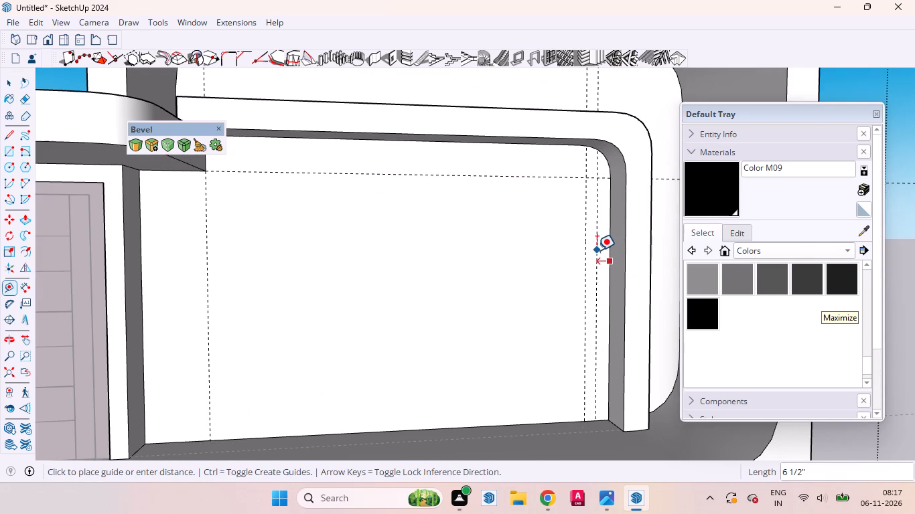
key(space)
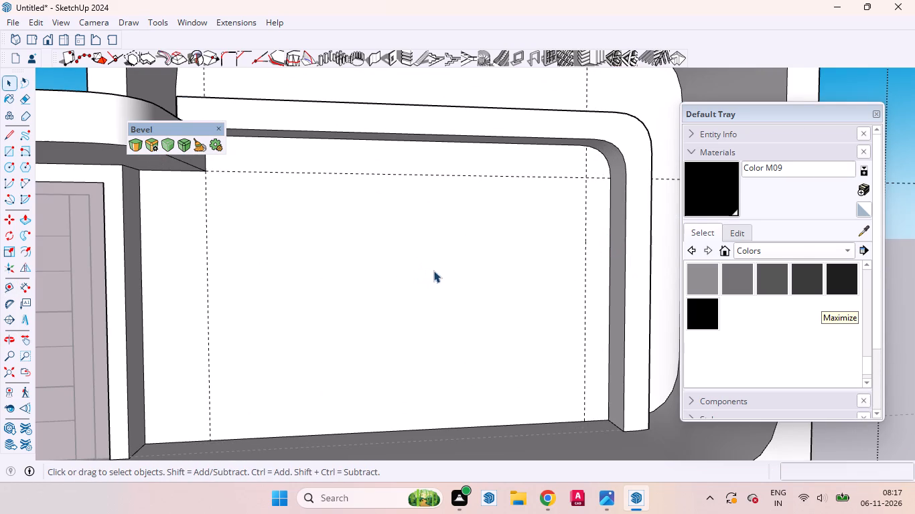
Draw a rectangle about 13' 11 7/8" by 9' 7 1/8" on the upper-floor wall, from the far upper guide intersection to the floor at the door-side guide.
click(443, 275)
key(r)
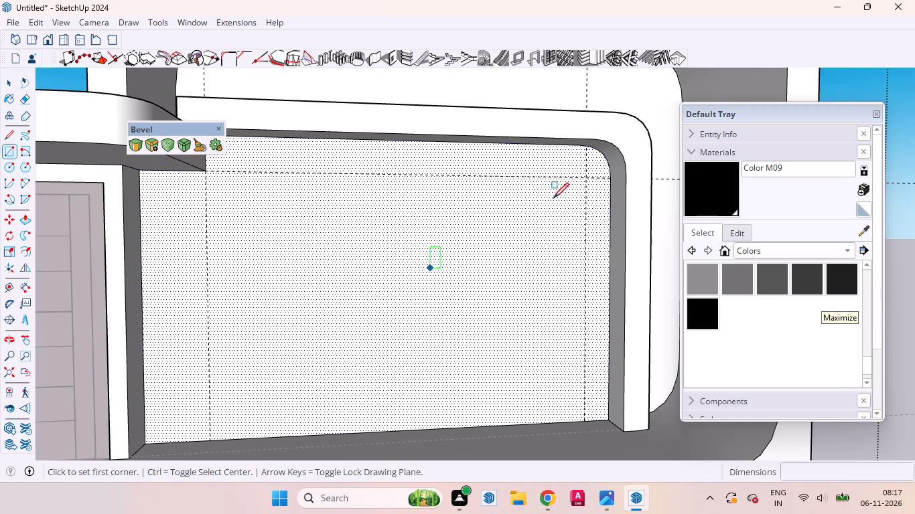
click(584, 180)
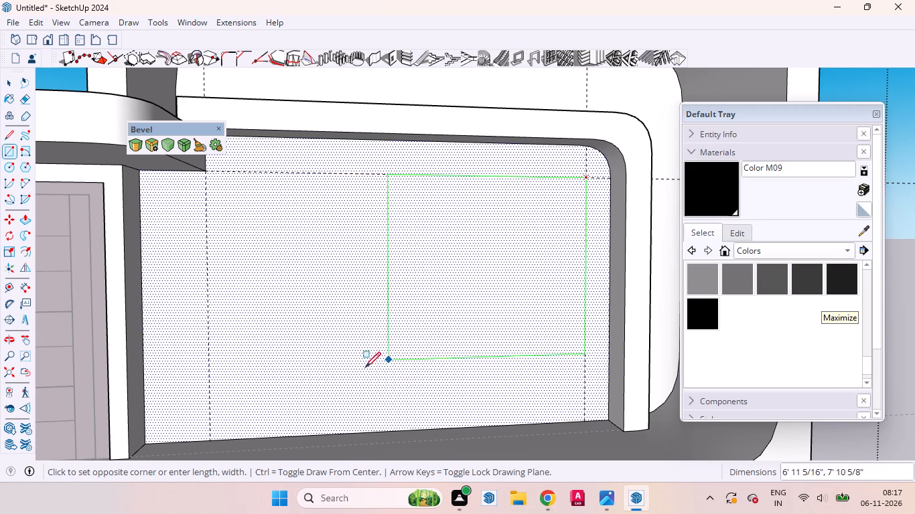
click(215, 441)
key(space)
Push the rectangle on the upper-floor wall inward about 20' 8 9/16" with Push/Pull to form a deep recess.
key(p)
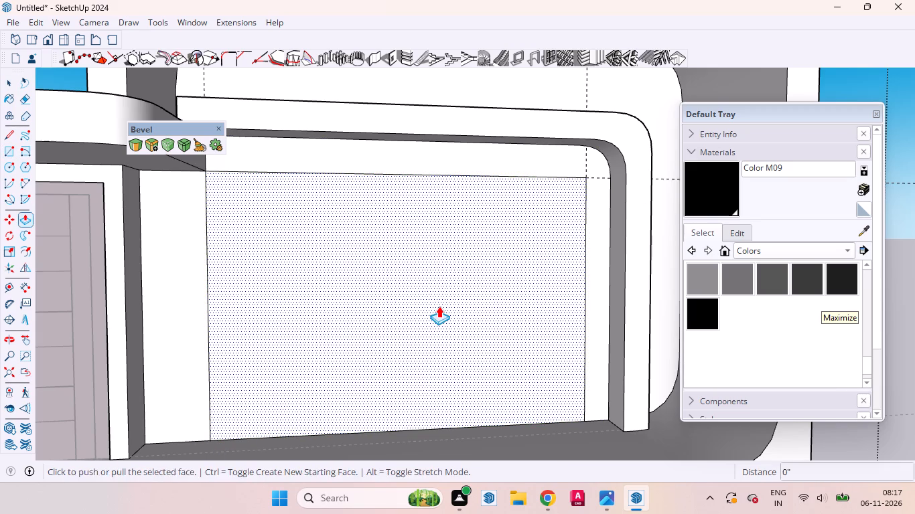
click(439, 306)
middle_drag(419, 280, 476, 294)
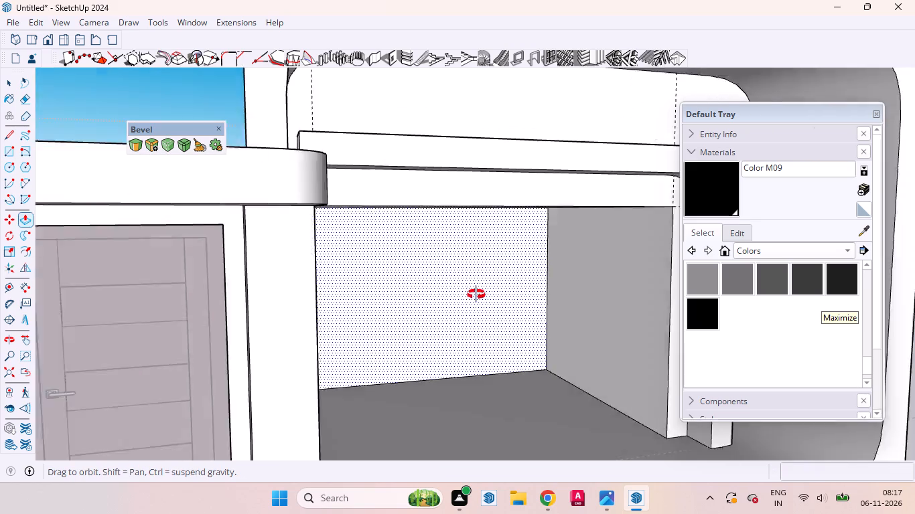
middle_drag(476, 294, 474, 292)
scroll(462, 288, down, 7)
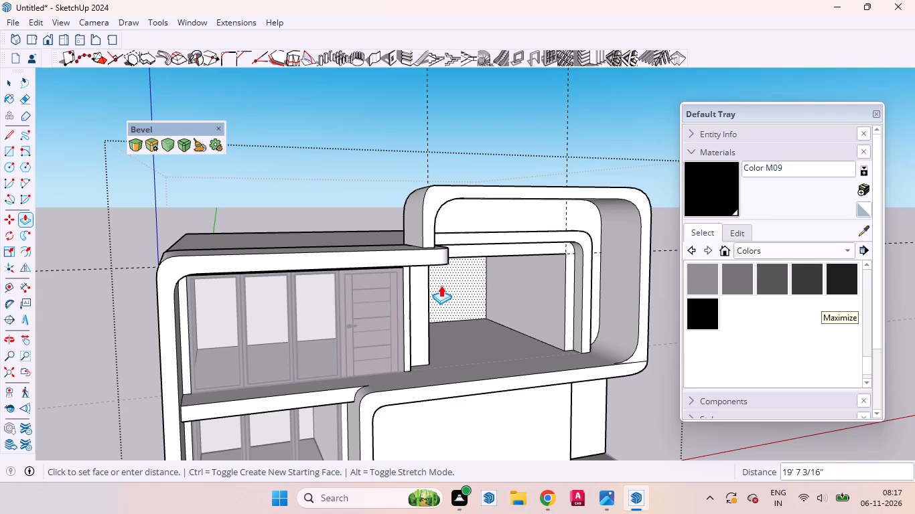
click(439, 285)
Exit editing of the house wall group, returning to the full model.
scroll(557, 104, down, 5)
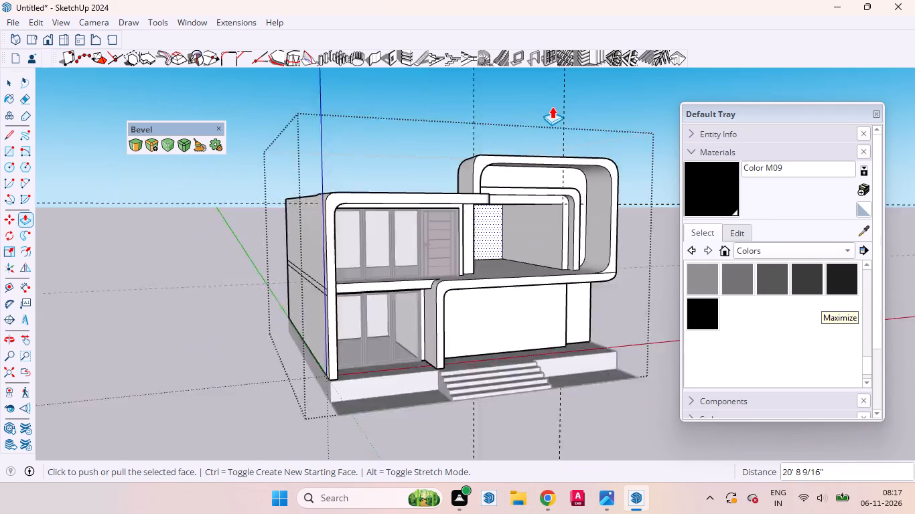
scroll(552, 106, down, 1)
key(space)
click(616, 133)
middle_drag(616, 157, 465, 200)
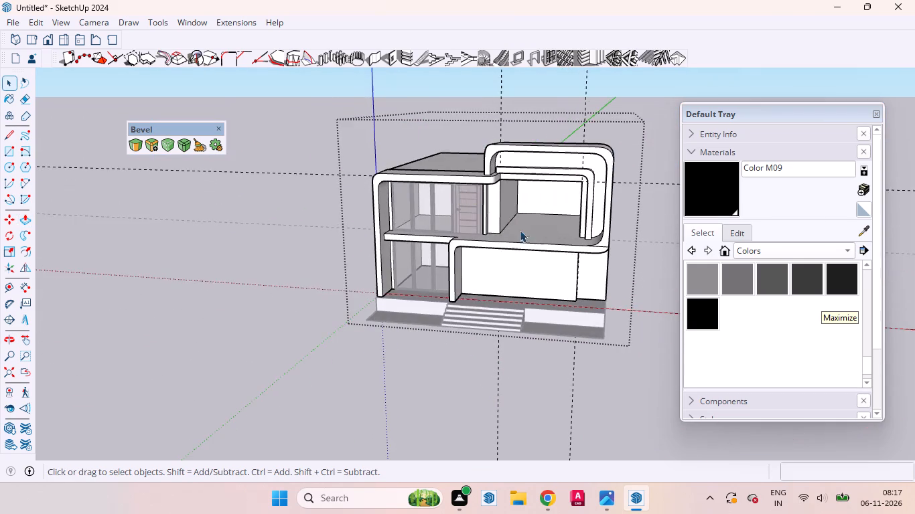
scroll(590, 224, down, 9)
middle_drag(574, 205, 589, 139)
scroll(576, 196, up, 8)
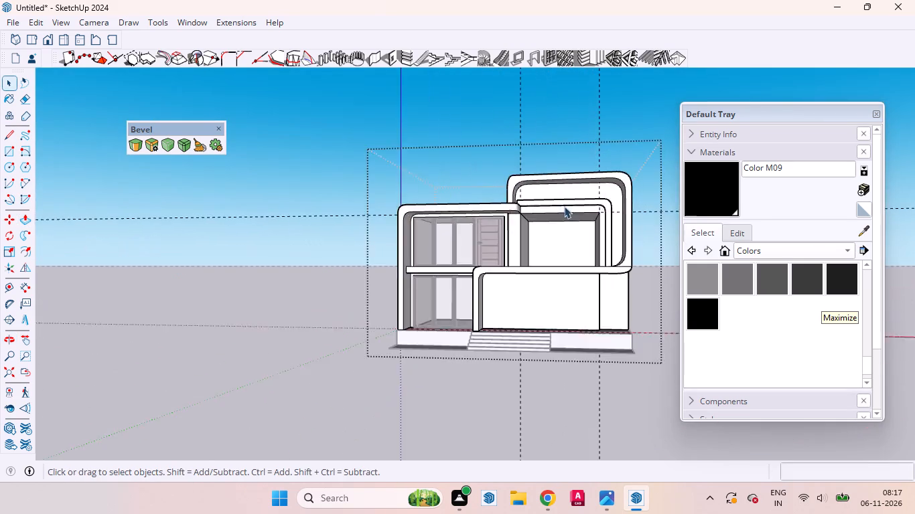
scroll(564, 206, up, 11)
scroll(446, 216, down, 13)
double_click(594, 160)
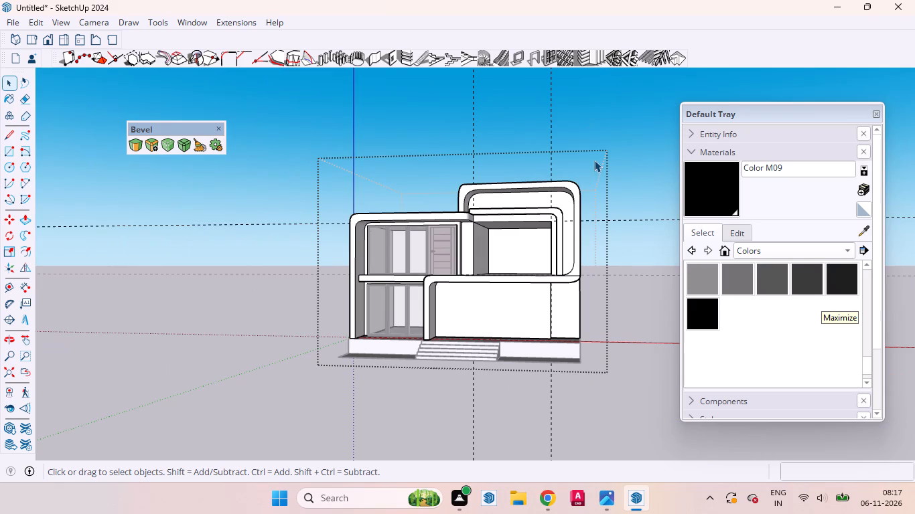
Copy the upper-floor three-panel black-framed window about 19' 7" across, from its upper outer corner to the recessed opening's upper door-side corner.
scroll(389, 250, up, 6)
middle_drag(386, 256, 370, 296)
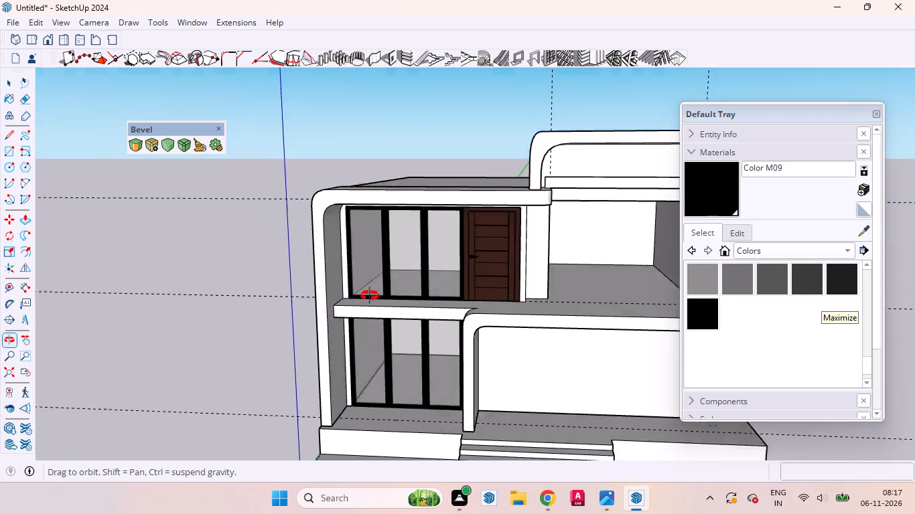
middle_drag(370, 296, 365, 294)
scroll(365, 293, down, 5)
scroll(389, 278, up, 10)
click(404, 267)
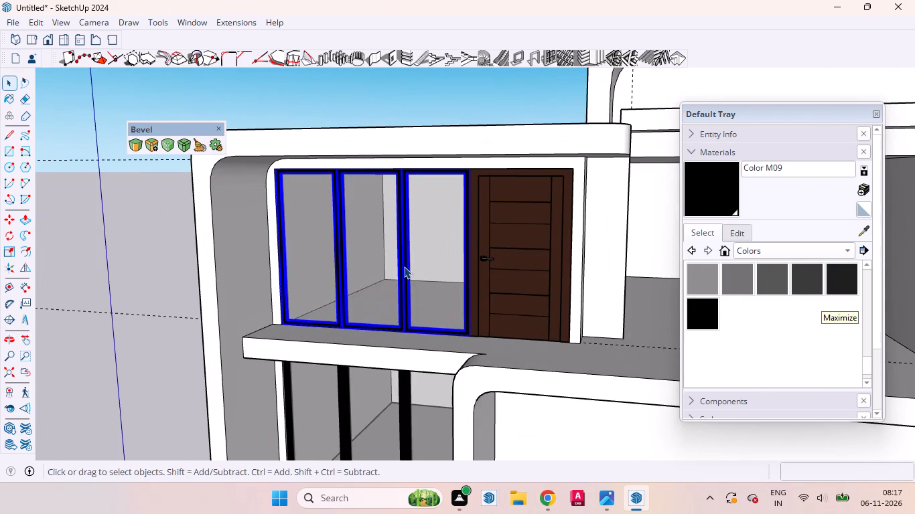
scroll(384, 283, down, 5)
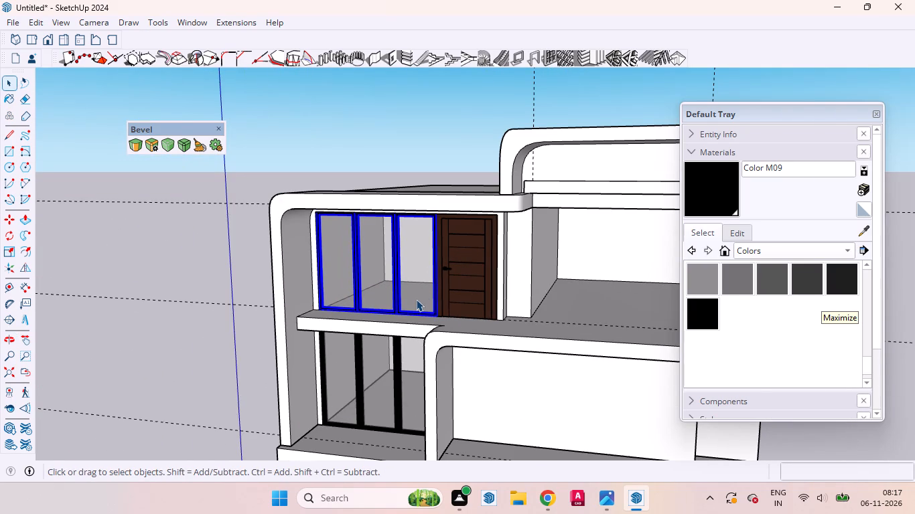
key(m)
scroll(302, 218, up, 10)
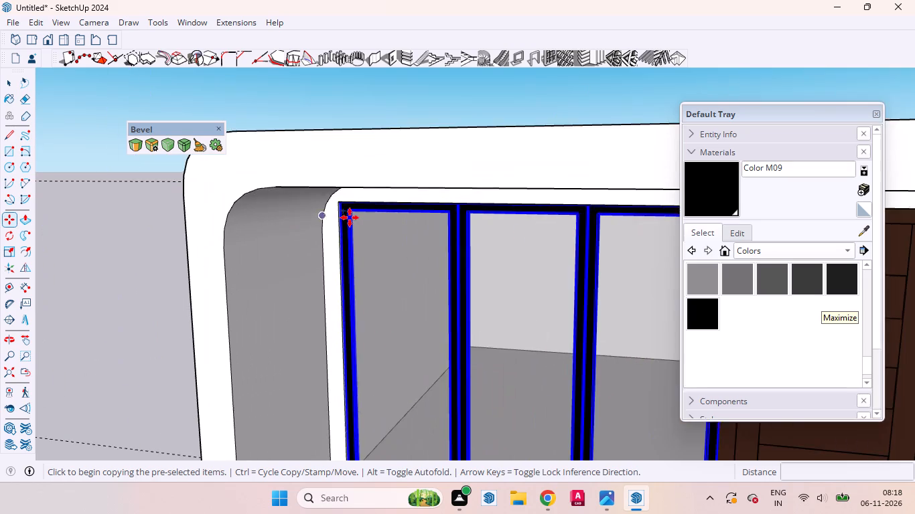
scroll(350, 218, up, 7)
middle_drag(354, 220, 333, 175)
scroll(338, 185, up, 6)
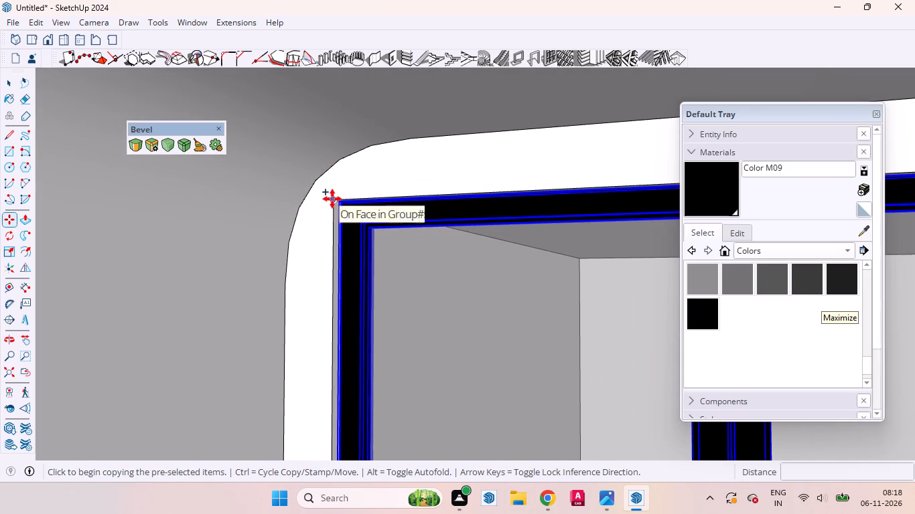
click(334, 200)
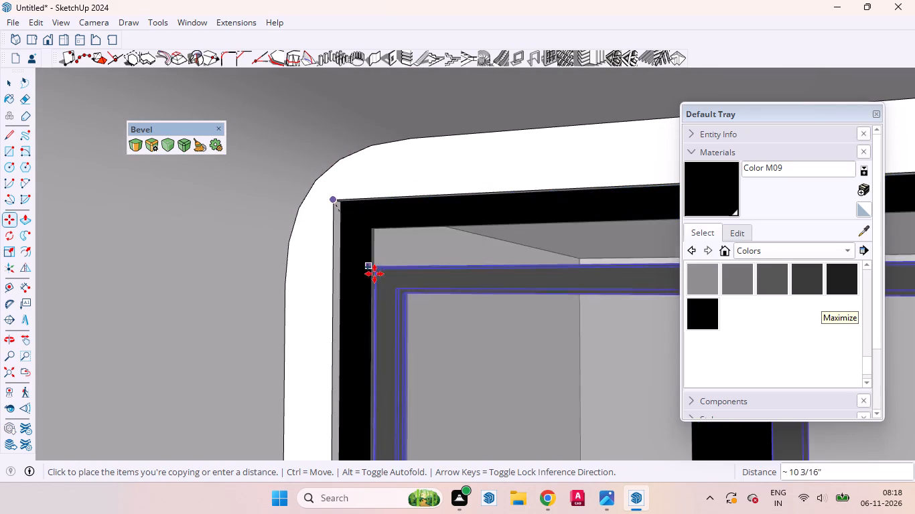
scroll(361, 274, down, 10)
scroll(356, 276, up, 1)
scroll(356, 276, down, 20)
scroll(356, 276, down, 3)
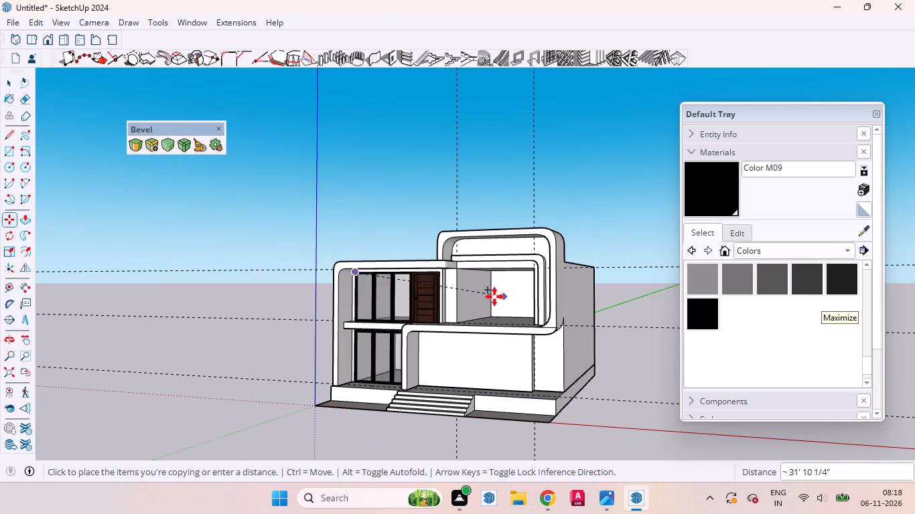
scroll(476, 296, up, 11)
scroll(425, 218, up, 11)
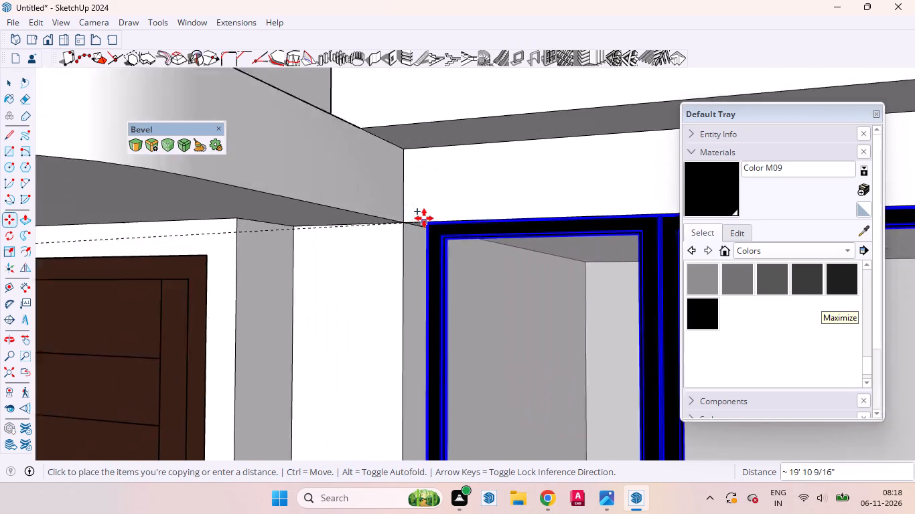
scroll(424, 218, up, 14)
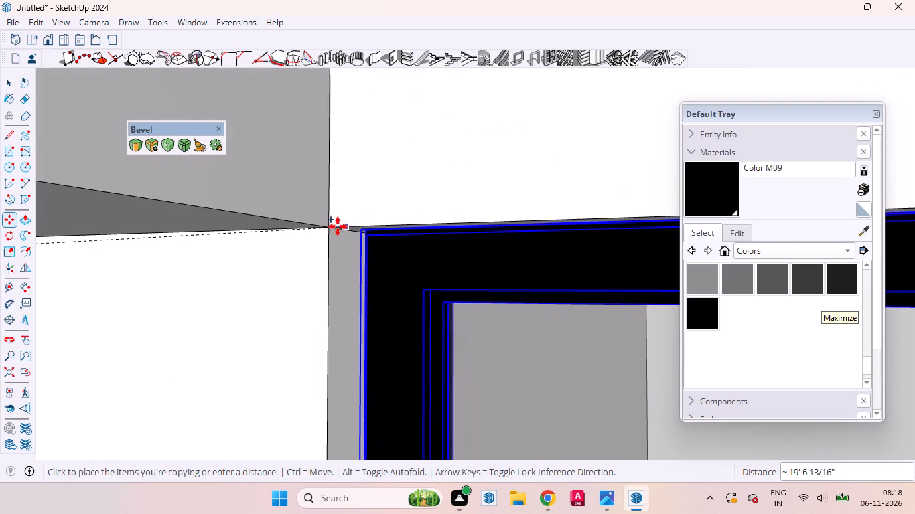
click(329, 230)
scroll(347, 255, down, 13)
scroll(372, 232, up, 1)
scroll(372, 232, down, 20)
scroll(372, 232, down, 4)
middle_drag(622, 284, 683, 318)
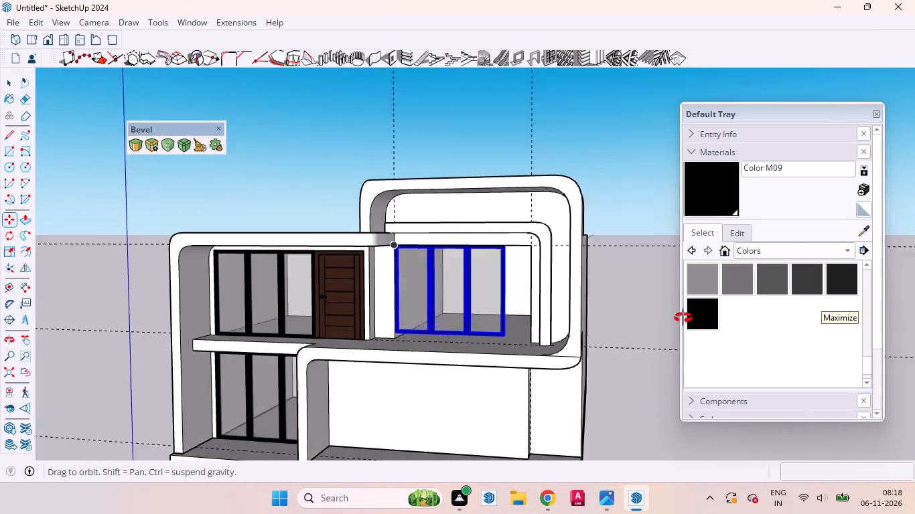
middle_drag(683, 318, 699, 323)
scroll(569, 349, up, 5)
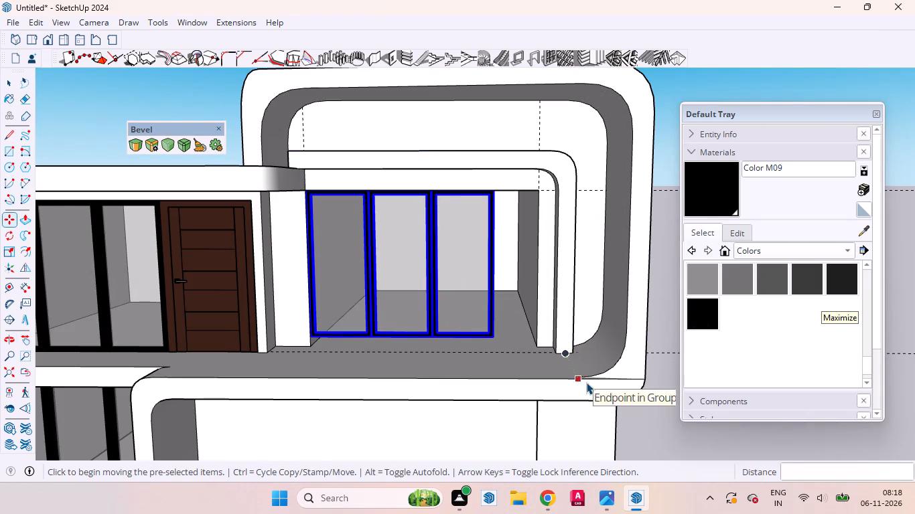
key(space)
Scale the copied window's height from its bottom edge by about 1.06 so it reaches the floor of the recess.
scroll(387, 307, up, 7)
middle_drag(342, 355, 364, 277)
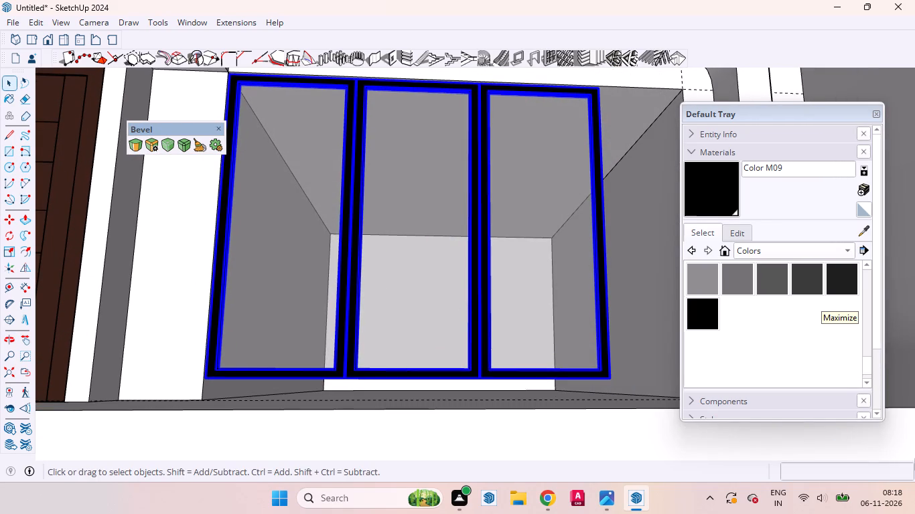
key(s)
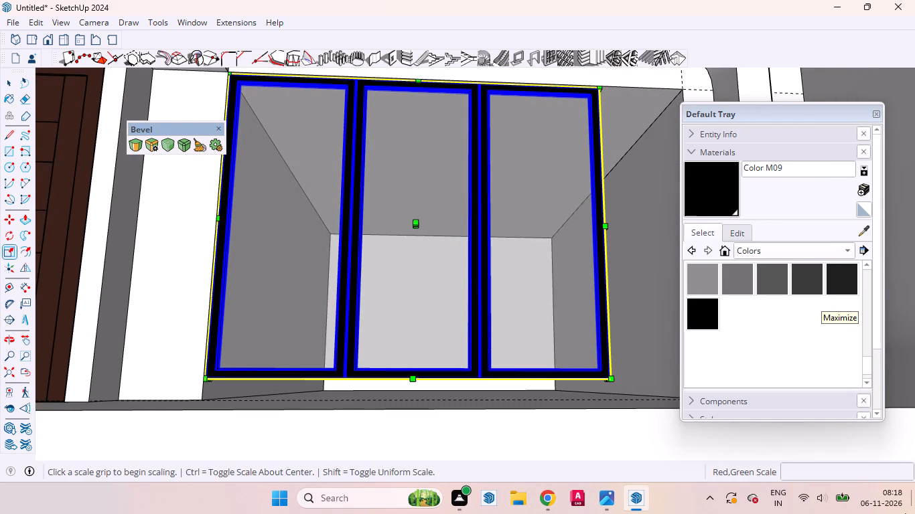
scroll(417, 375, up, 6)
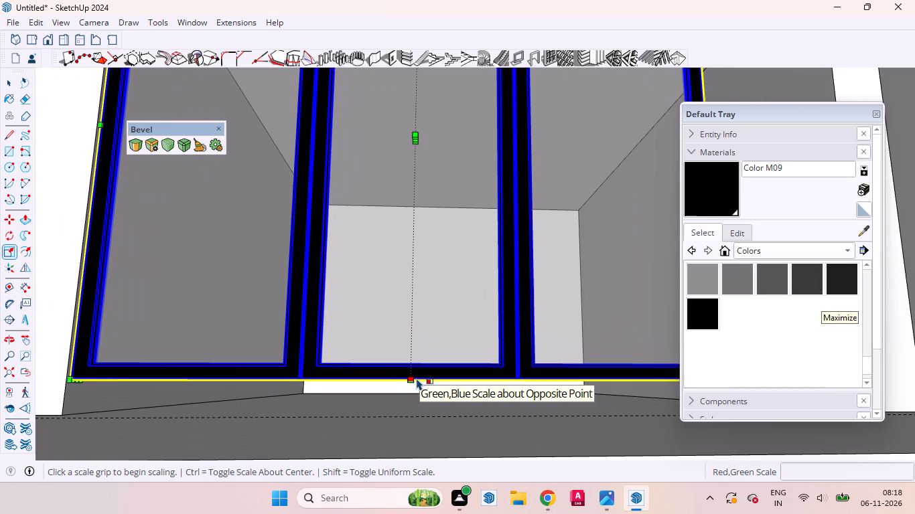
scroll(417, 379, up, 6)
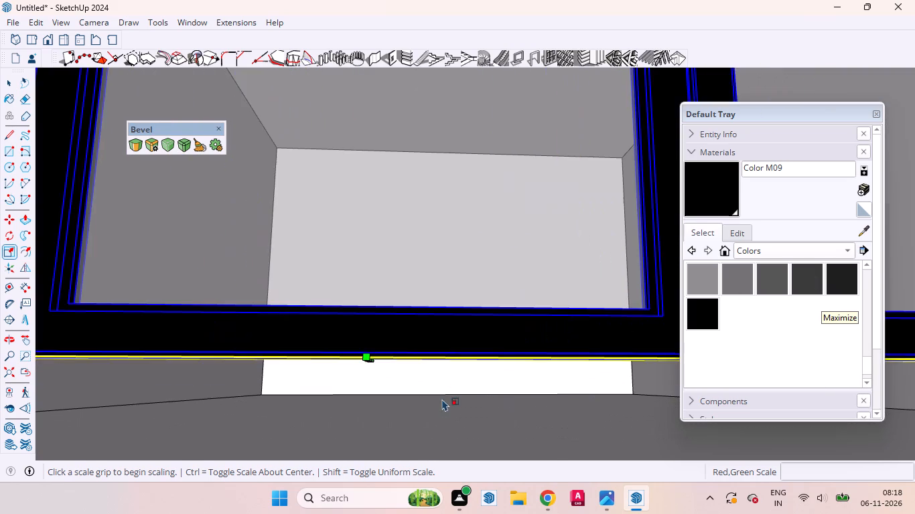
middle_drag(375, 361, 376, 373)
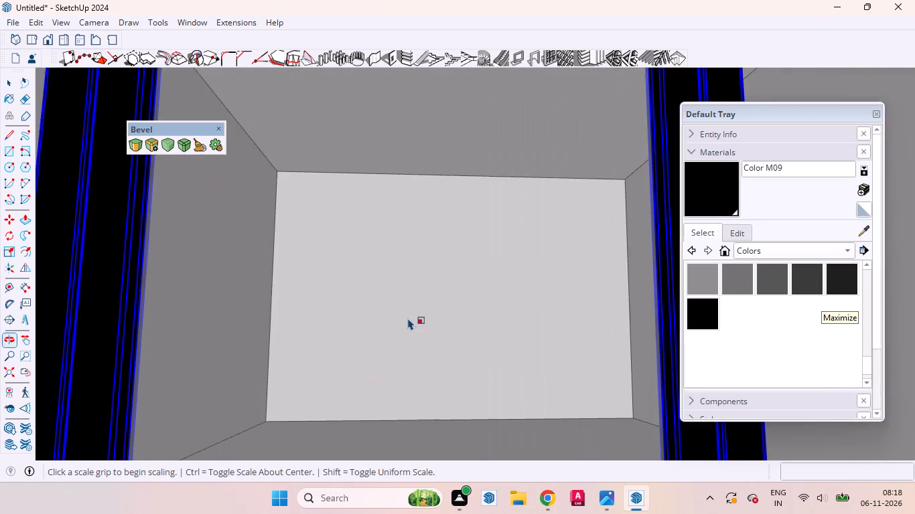
scroll(409, 296, down, 20)
scroll(442, 301, up, 13)
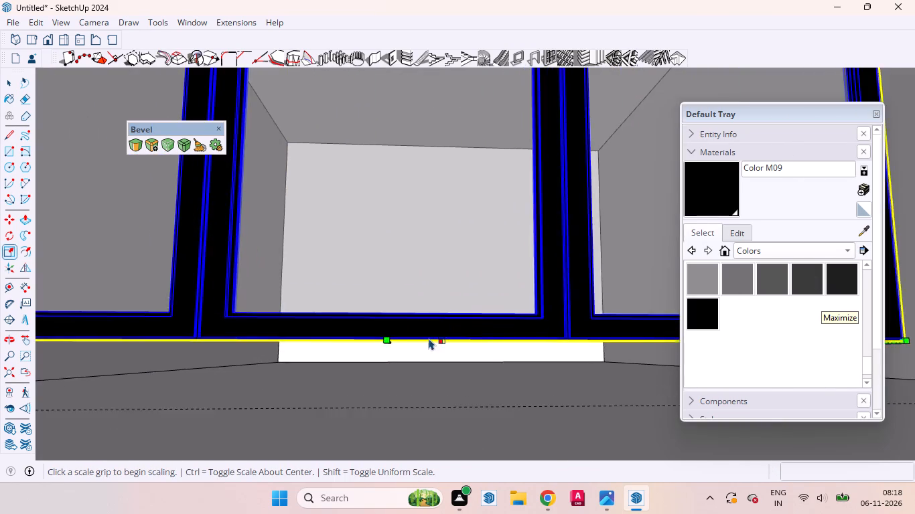
middle_drag(417, 345, 420, 351)
scroll(405, 381, up, 2)
middle_drag(405, 394, 383, 376)
click(357, 335)
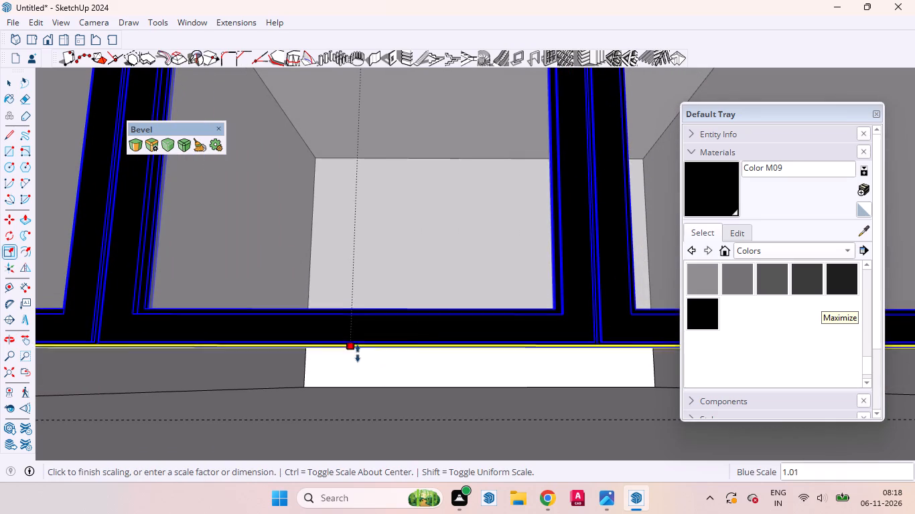
scroll(362, 368, down, 3)
scroll(362, 368, up, 1)
scroll(364, 366, down, 10)
middle_drag(376, 381, 406, 444)
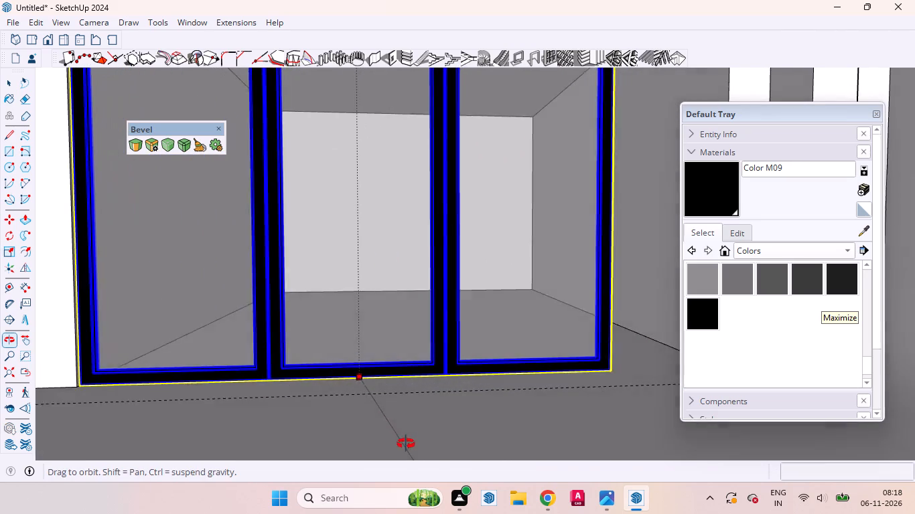
middle_drag(406, 444, 407, 448)
click(406, 446)
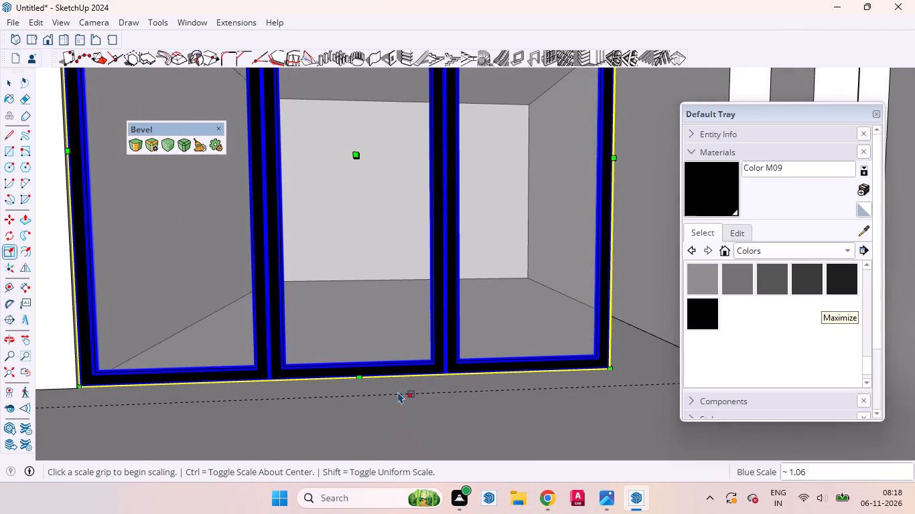
key(space)
scroll(372, 388, down, 12)
scroll(437, 237, down, 5)
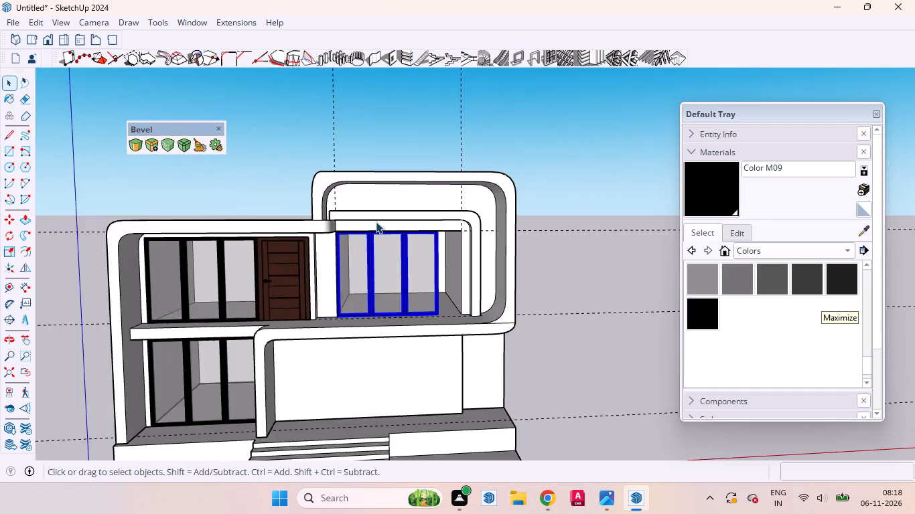
scroll(376, 222, down, 6)
click(522, 330)
Scale the copied window's width to 0.81 along the red axis, bringing in the edge farthest from the existing door.
scroll(395, 256, up, 9)
click(388, 254)
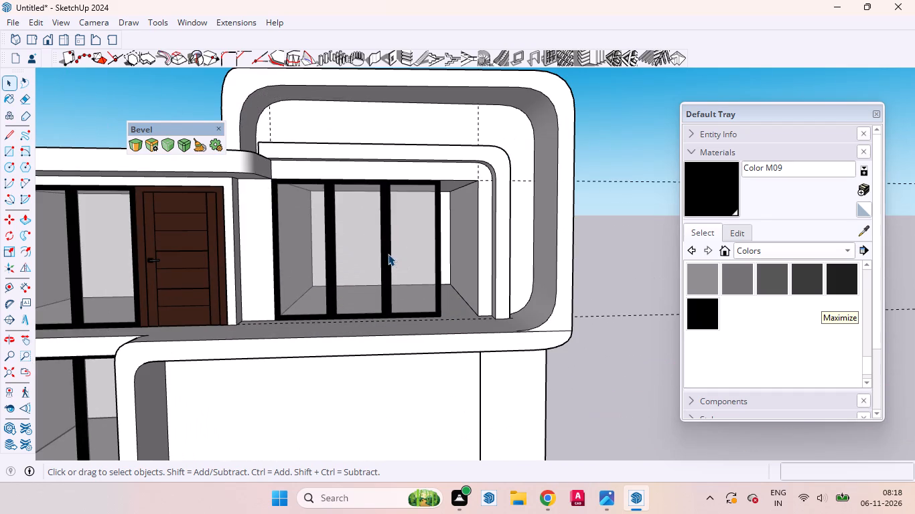
middle_drag(404, 260, 383, 266)
key(s)
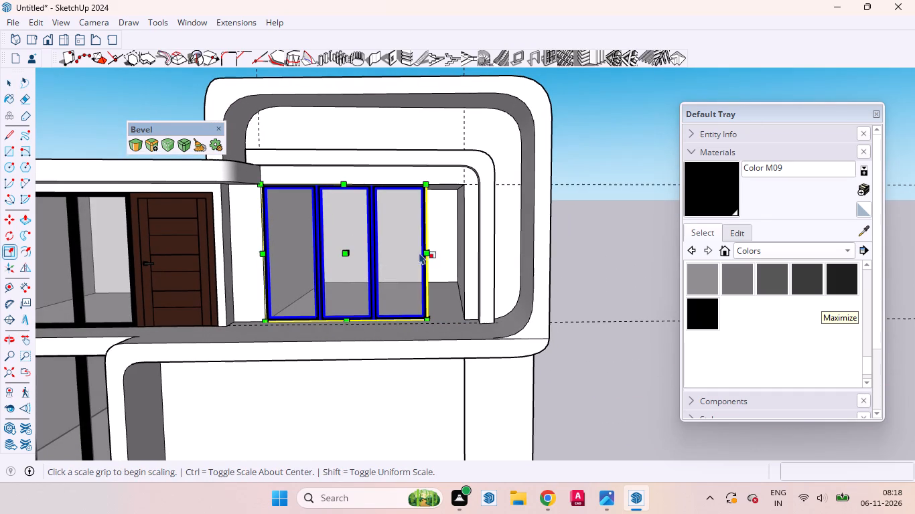
scroll(430, 250, up, 6)
middle_drag(427, 252, 418, 252)
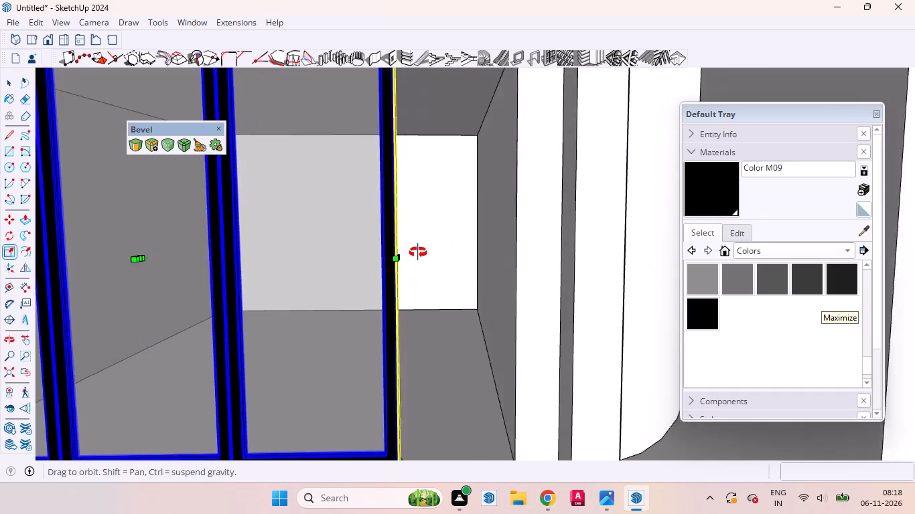
middle_drag(418, 252, 407, 255)
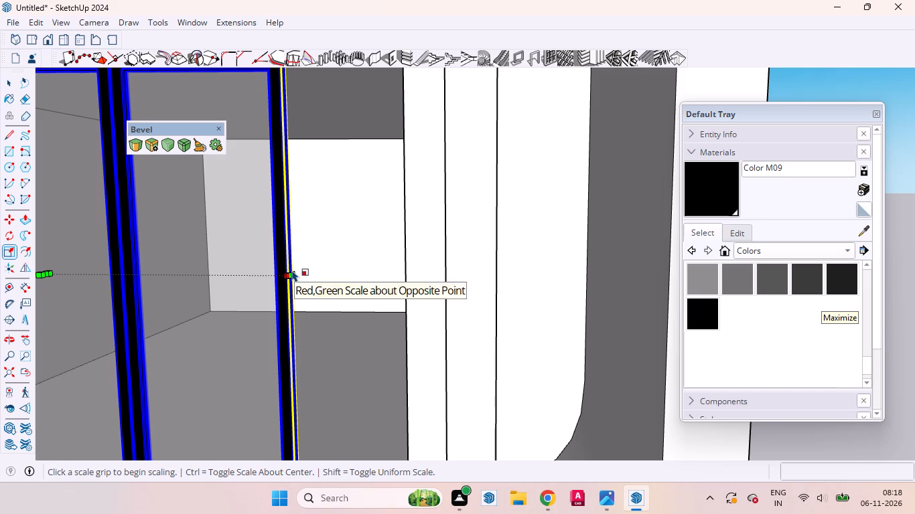
click(296, 268)
scroll(280, 261, down, 9)
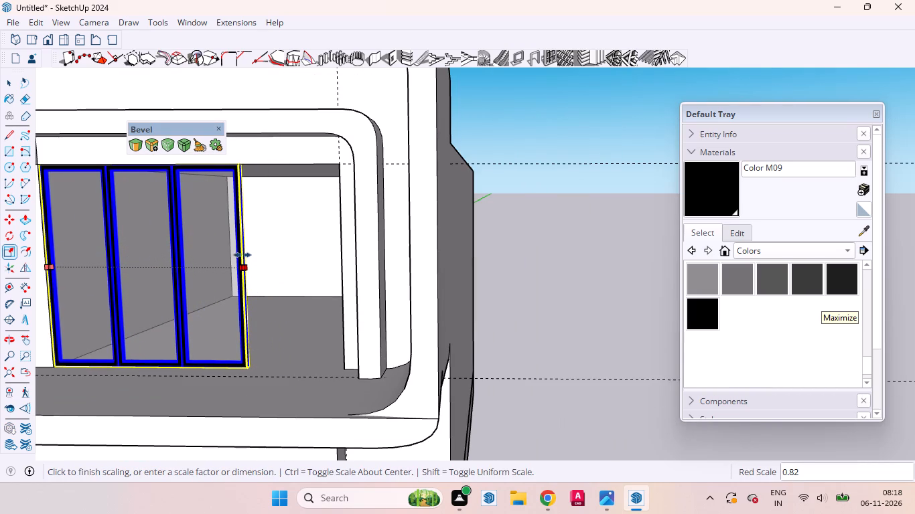
click(242, 255)
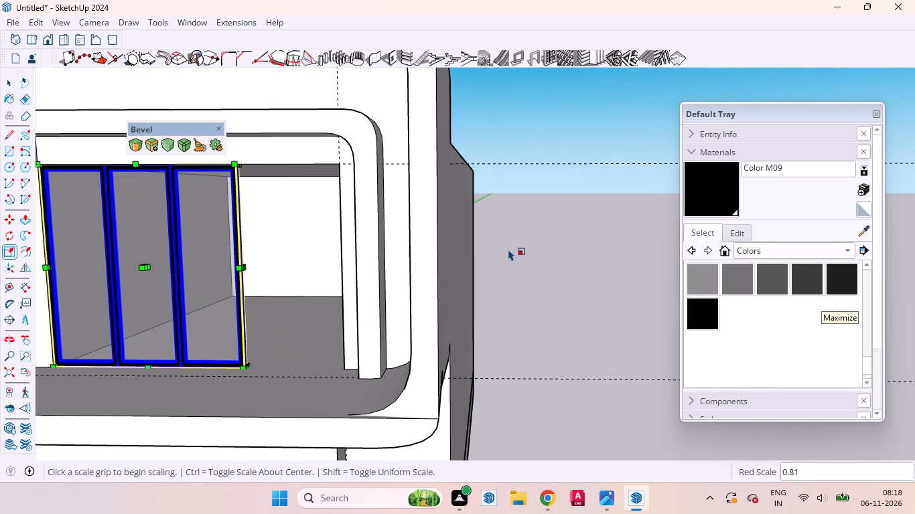
key(space)
click(561, 264)
Copy the brown upper-floor door from its upper window-side-opposite corner to the recessed opening's far upper corner, beside the copied window.
scroll(595, 257, down, 11)
scroll(385, 244, up, 5)
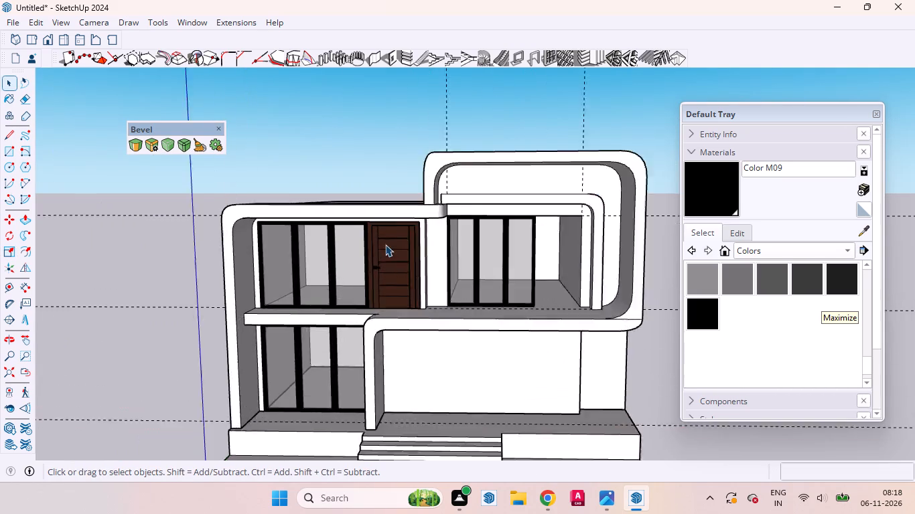
scroll(385, 244, up, 1)
click(389, 275)
scroll(397, 264, up, 6)
middle_drag(394, 284, 510, 195)
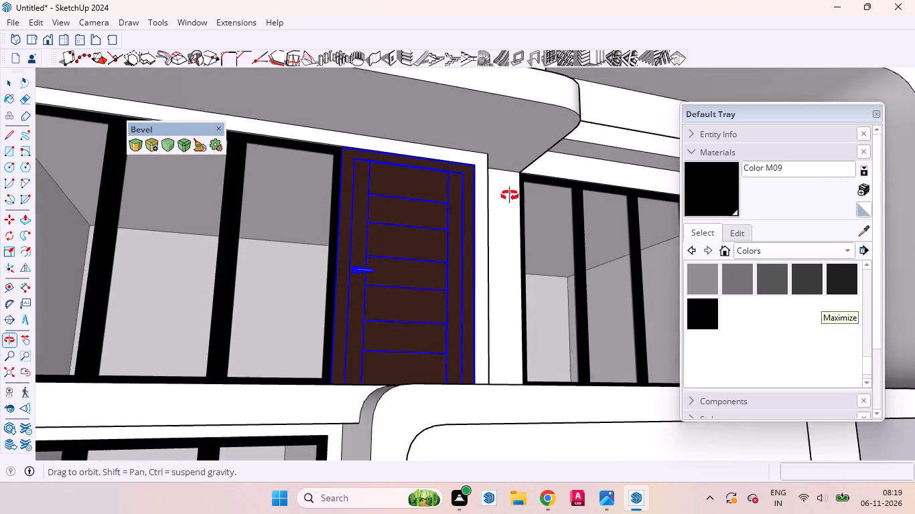
middle_drag(510, 195, 520, 199)
key(m)
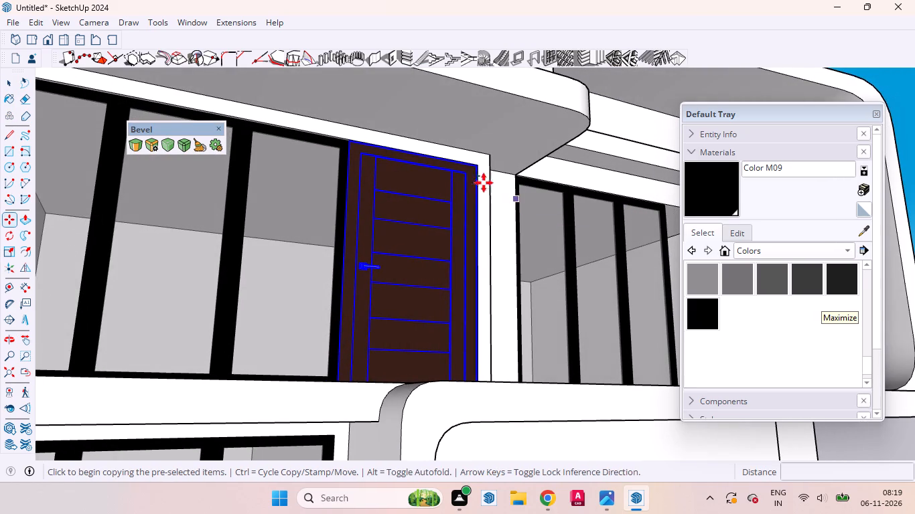
click(478, 166)
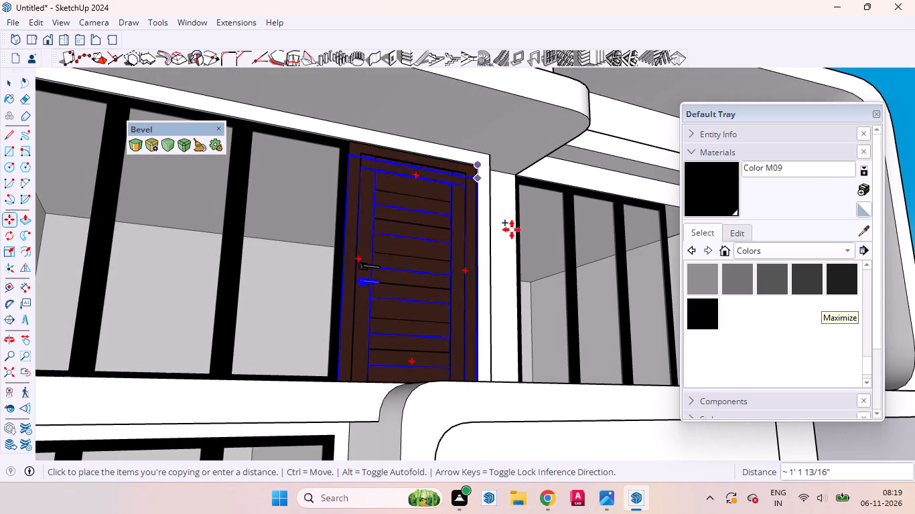
scroll(492, 236, down, 12)
scroll(520, 241, up, 10)
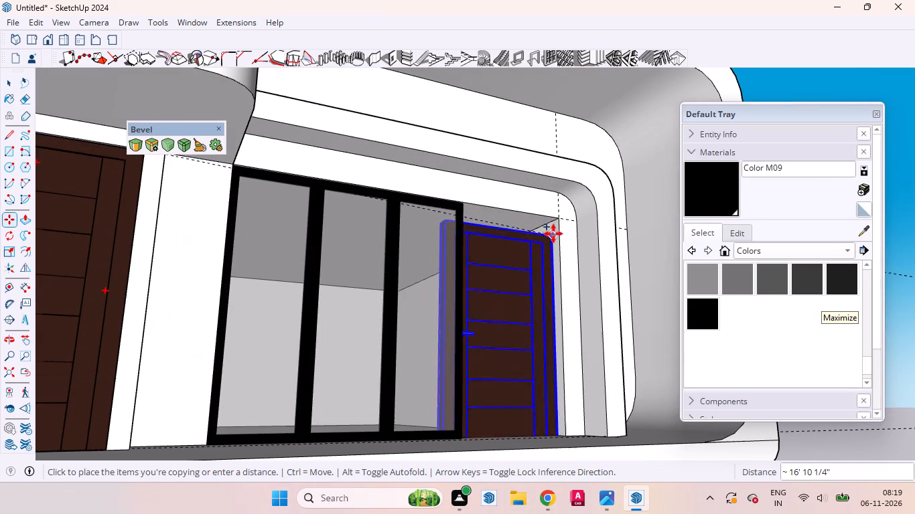
click(557, 216)
Scale the copied door's width to about 0.90 along the red axis, bringing its window-side edge to the copied window's frame.
middle_drag(560, 301, 460, 309)
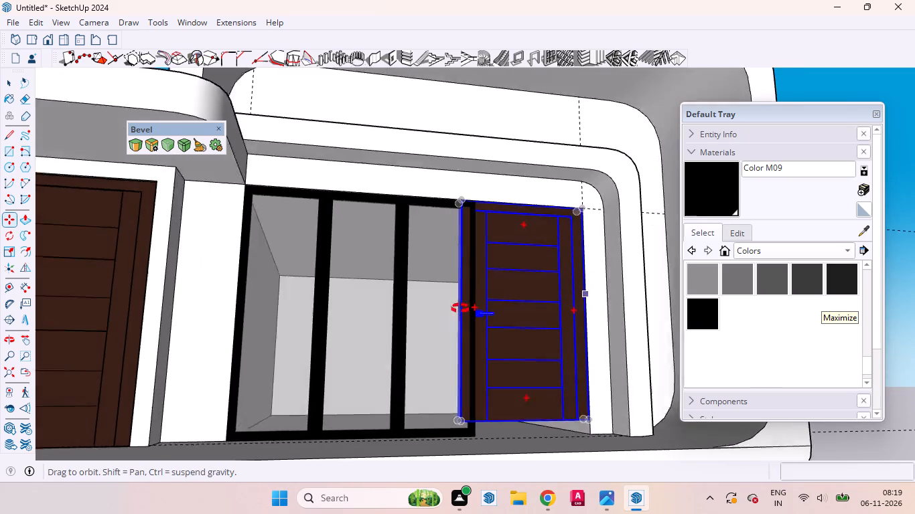
middle_drag(460, 309, 449, 309)
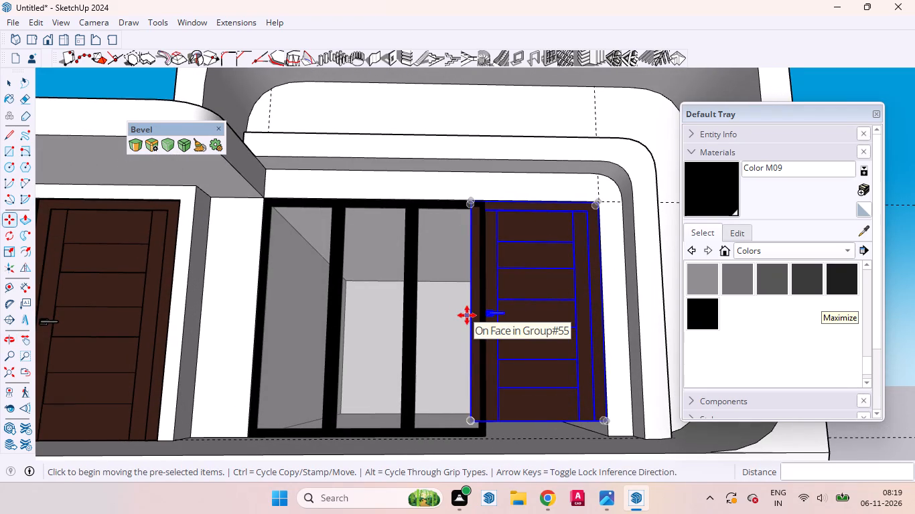
key(s)
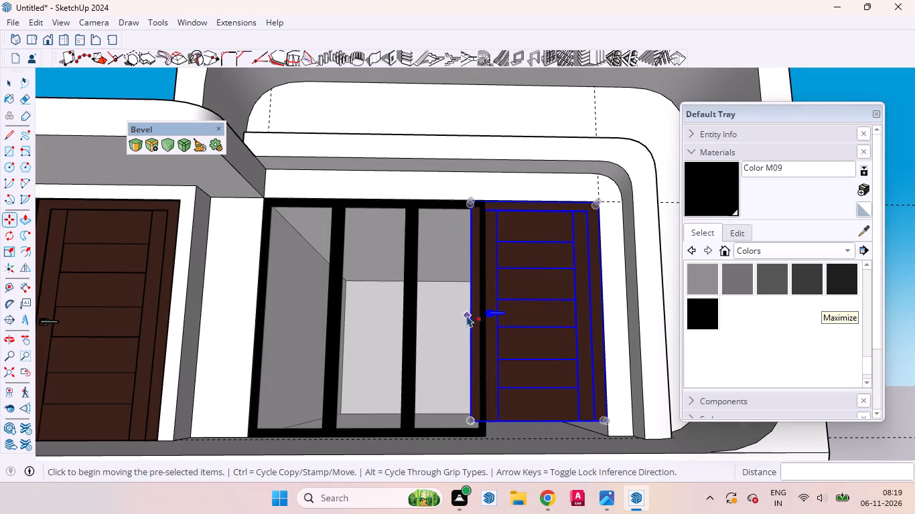
scroll(469, 309, up, 5)
middle_drag(464, 309, 557, 397)
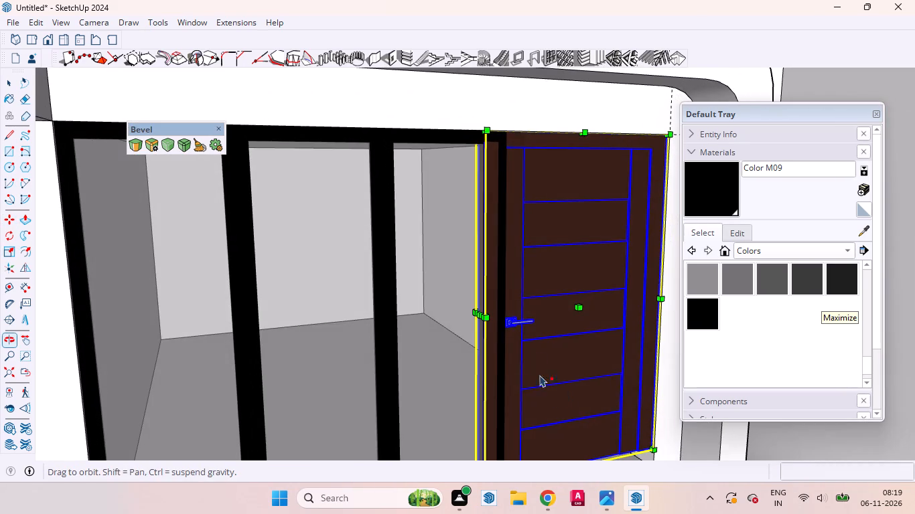
click(482, 311)
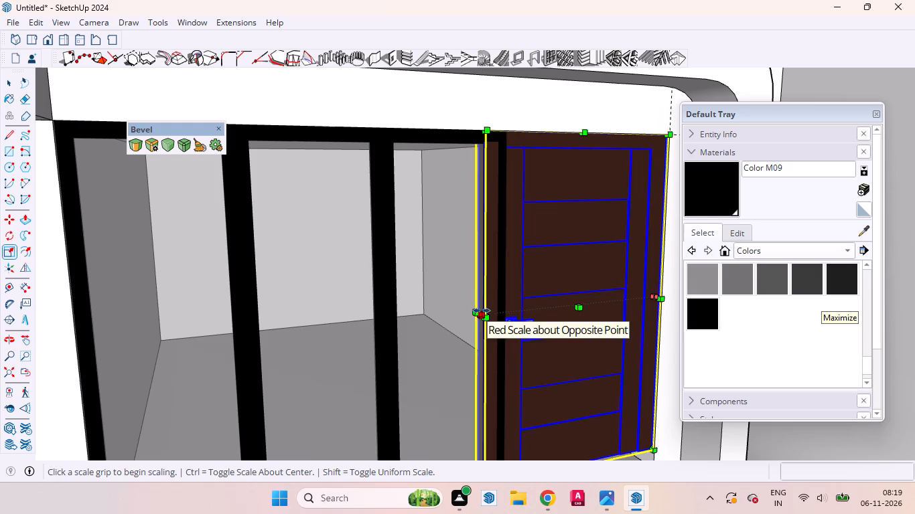
click(506, 310)
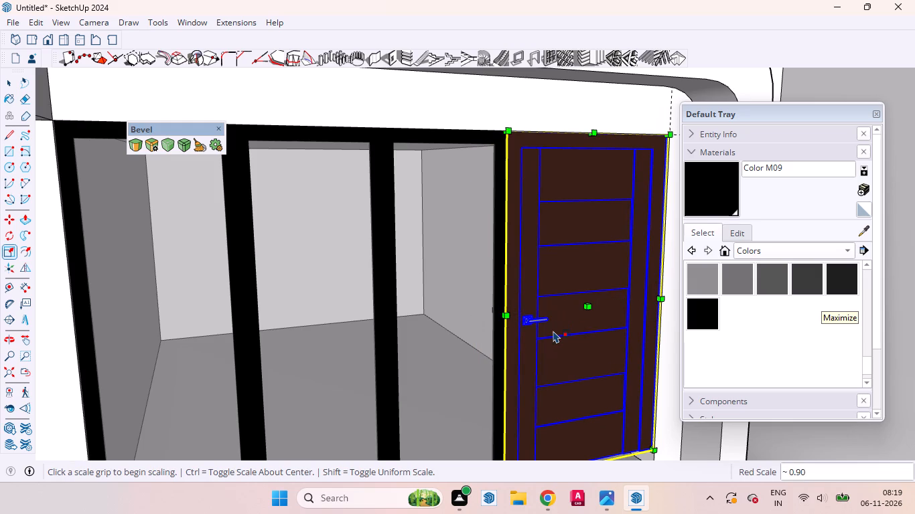
Scale the copied door's height from its bottom edge by about 1.06 so it reaches the floor of the recess.
scroll(565, 325, down, 5)
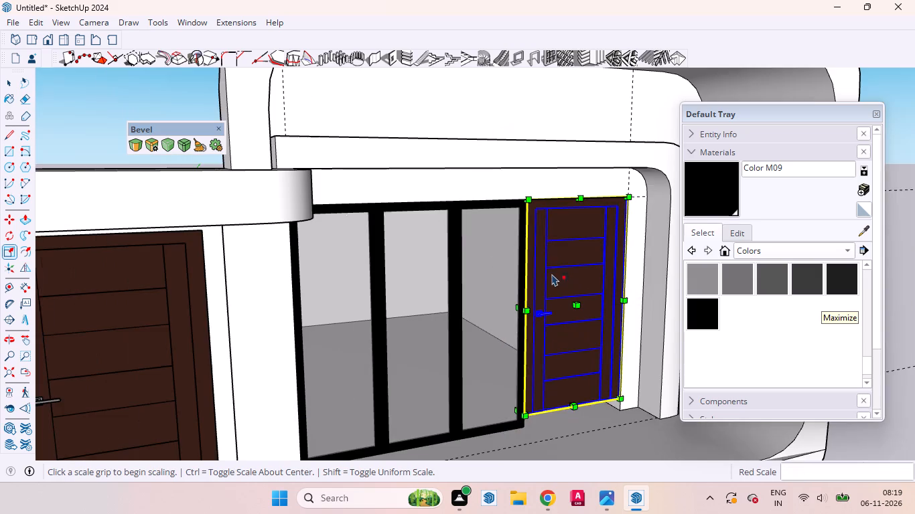
middle_drag(547, 449, 430, 366)
scroll(430, 361, up, 1)
scroll(434, 291, down, 6)
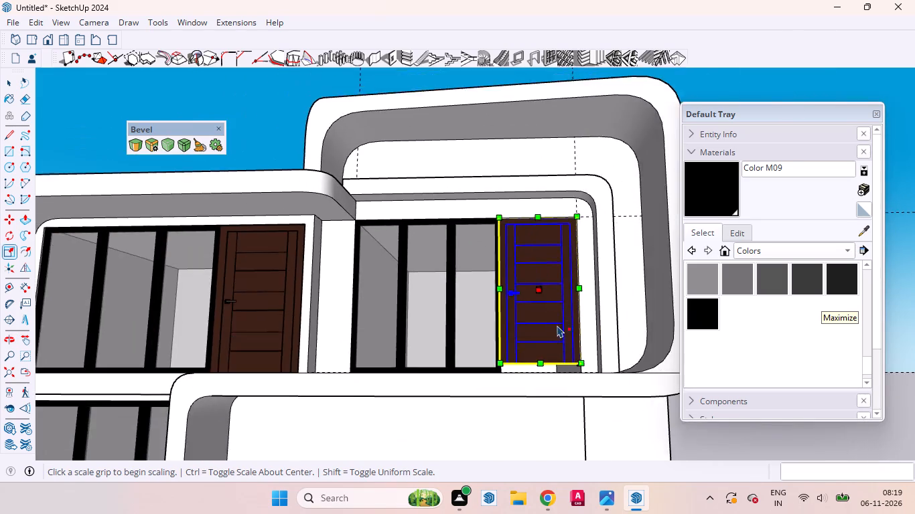
scroll(558, 325, up, 14)
middle_drag(511, 398, 478, 390)
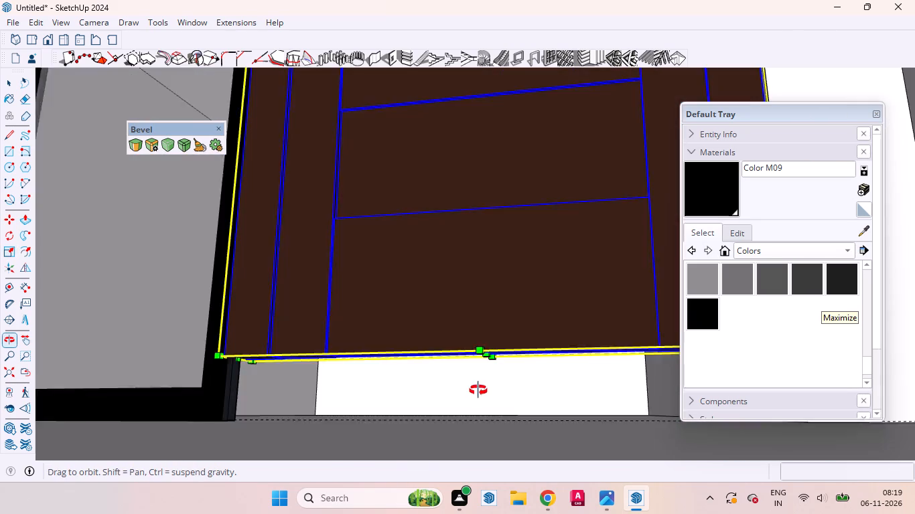
middle_drag(478, 390, 480, 392)
scroll(488, 385, up, 3)
scroll(491, 402, down, 2)
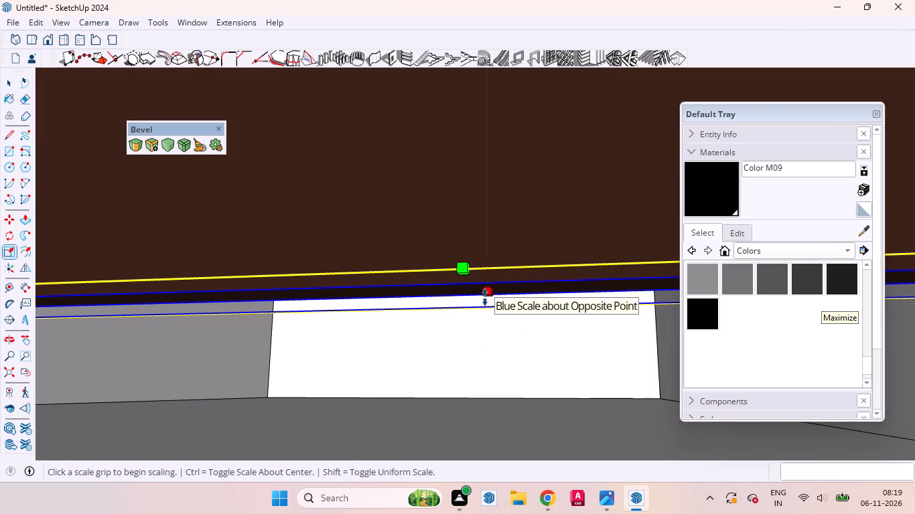
click(485, 297)
scroll(478, 398, down, 11)
click(485, 420)
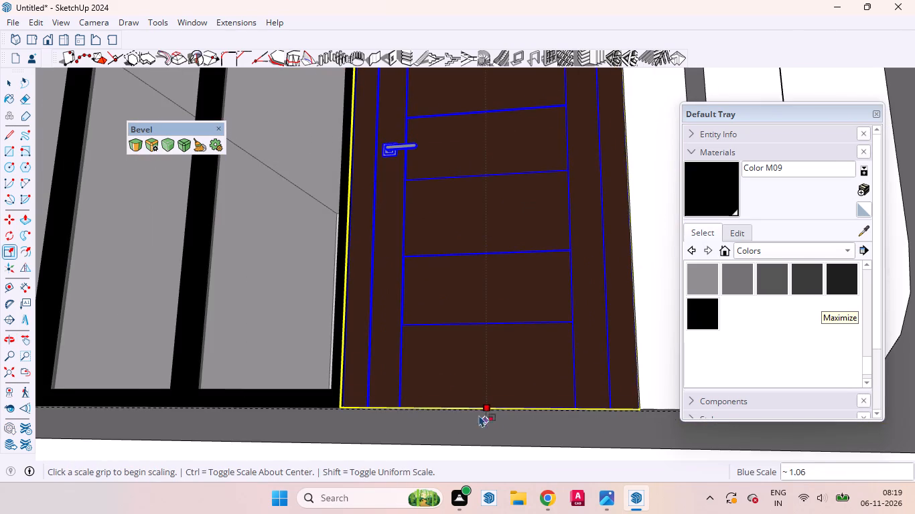
scroll(432, 364, down, 4)
middle_drag(447, 382, 559, 461)
scroll(557, 457, down, 16)
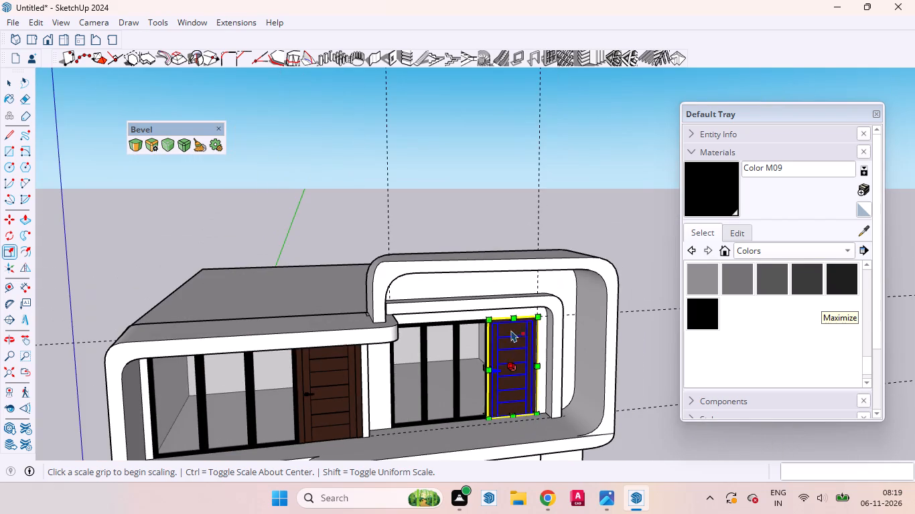
key(space)
double_click(614, 220)
Examine the whole facade from several angles, including the fitted upper-floor openings and the blank ground-floor wall.
scroll(604, 280, down, 5)
middle_drag(583, 321, 485, 269)
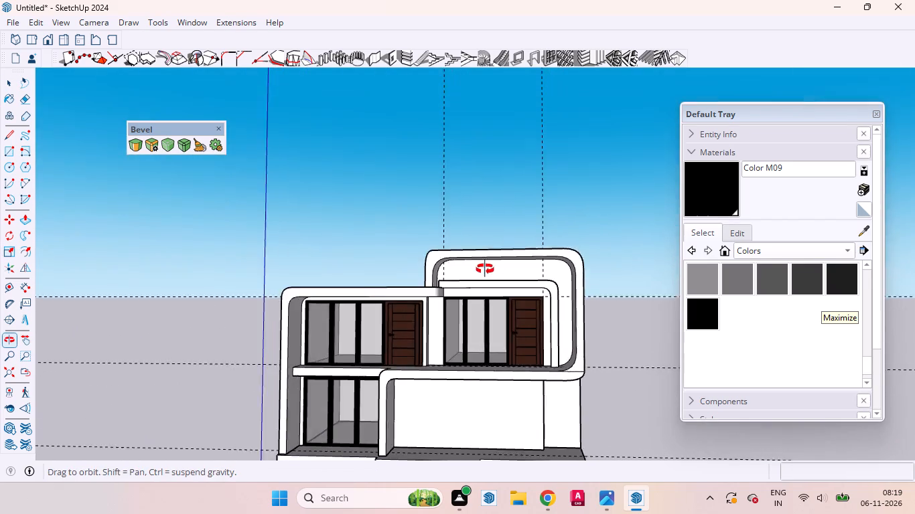
middle_drag(485, 269, 472, 268)
scroll(539, 266, down, 9)
scroll(506, 304, up, 1)
scroll(506, 304, down, 1)
scroll(506, 304, up, 1)
middle_drag(506, 305, 598, 348)
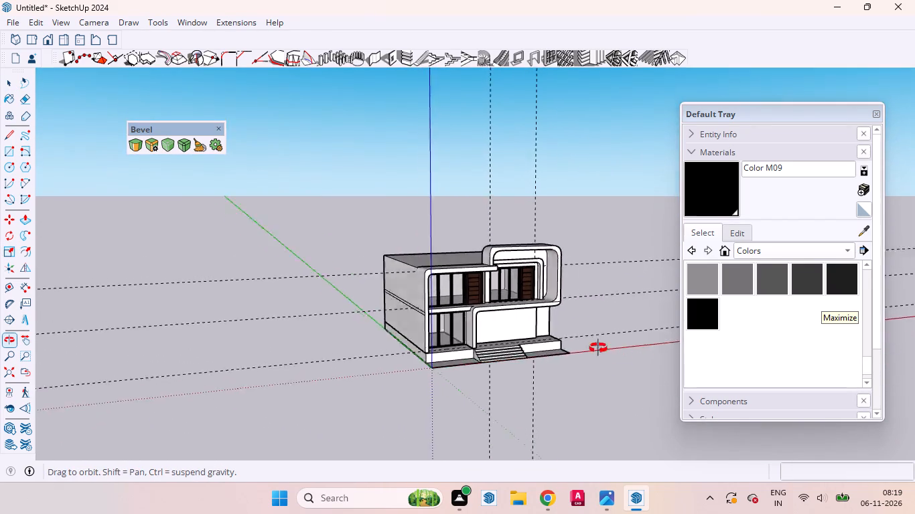
middle_drag(598, 348, 578, 335)
scroll(527, 325, up, 6)
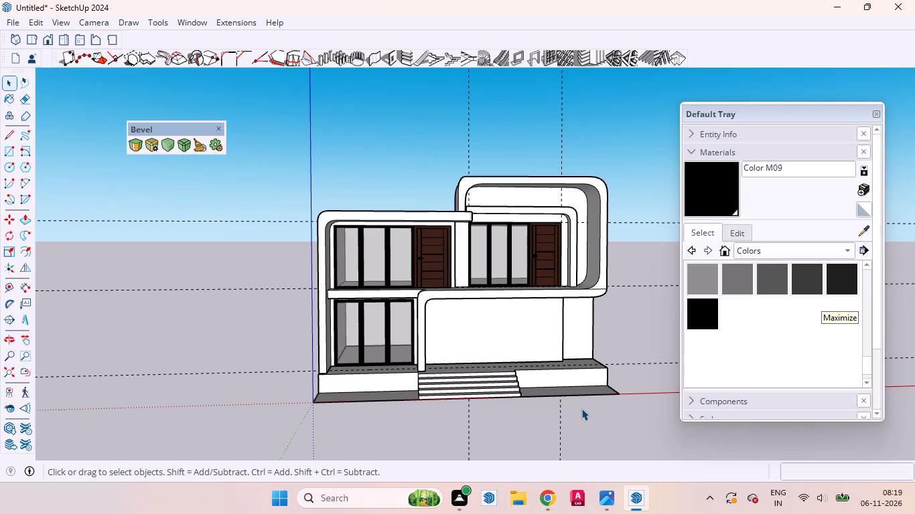
scroll(566, 401, down, 4)
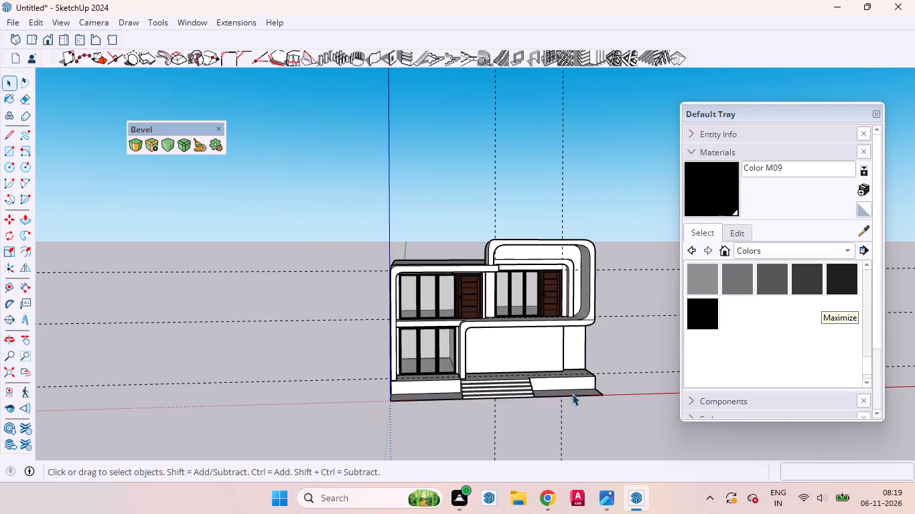
middle_drag(555, 390, 486, 349)
scroll(485, 355, up, 3)
scroll(525, 355, down, 2)
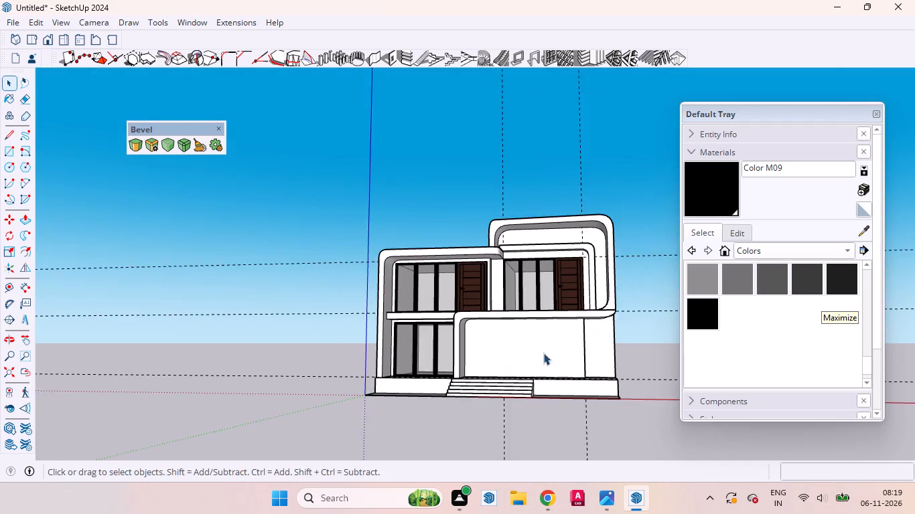
scroll(543, 353, down, 1)
scroll(493, 333, up, 5)
middle_drag(477, 375, 498, 341)
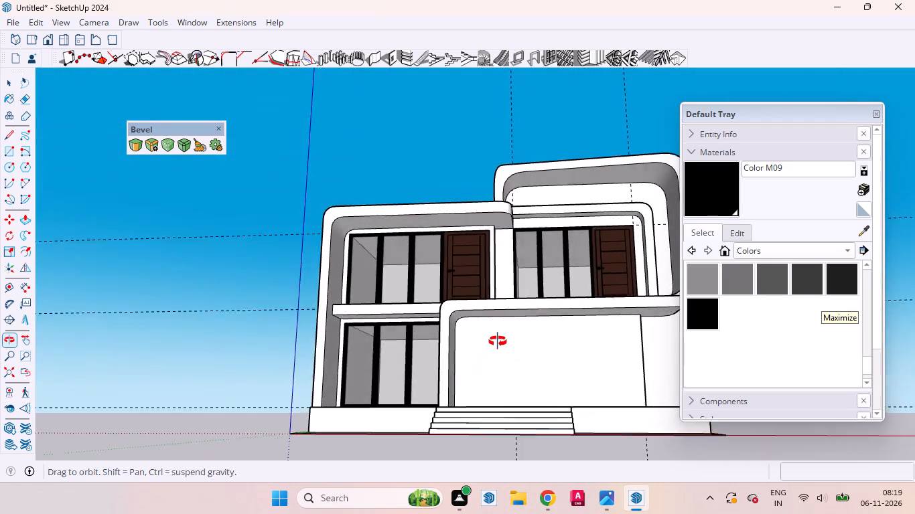
middle_drag(498, 341, 537, 334)
Place a horizontal guide about 6 5/16" below the blank ground-floor wall's upper edge, level with the ground-floor window's top.
scroll(521, 335, up, 4)
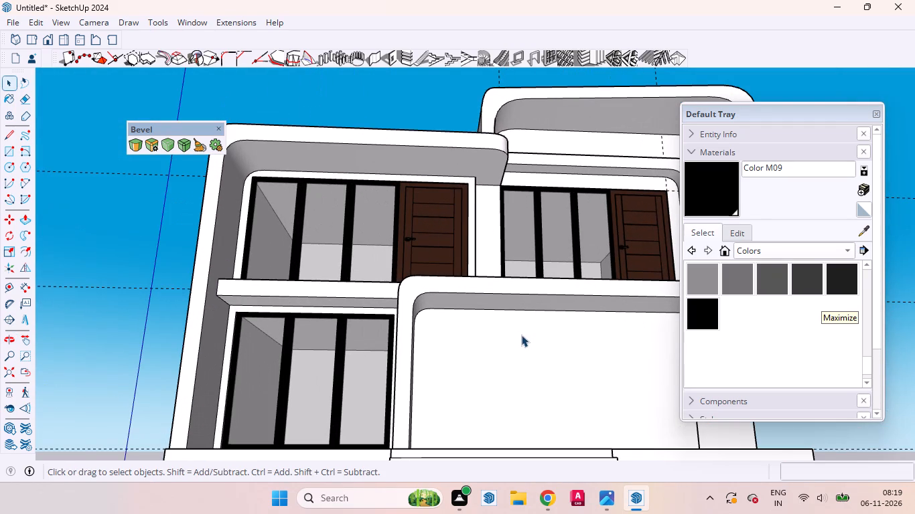
key(t)
scroll(521, 335, up, 6)
click(502, 288)
scroll(496, 315, down, 4)
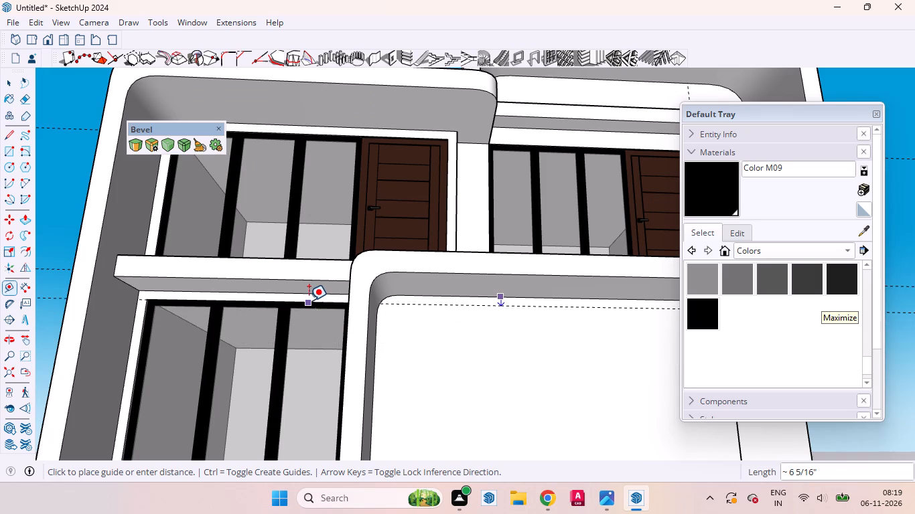
click(309, 301)
Place a vertical guide 1' 6 5/16" in from the blank ground-floor wall's window-side edge.
middle_drag(454, 361, 445, 446)
scroll(423, 359, down, 10)
middle_drag(444, 398, 440, 395)
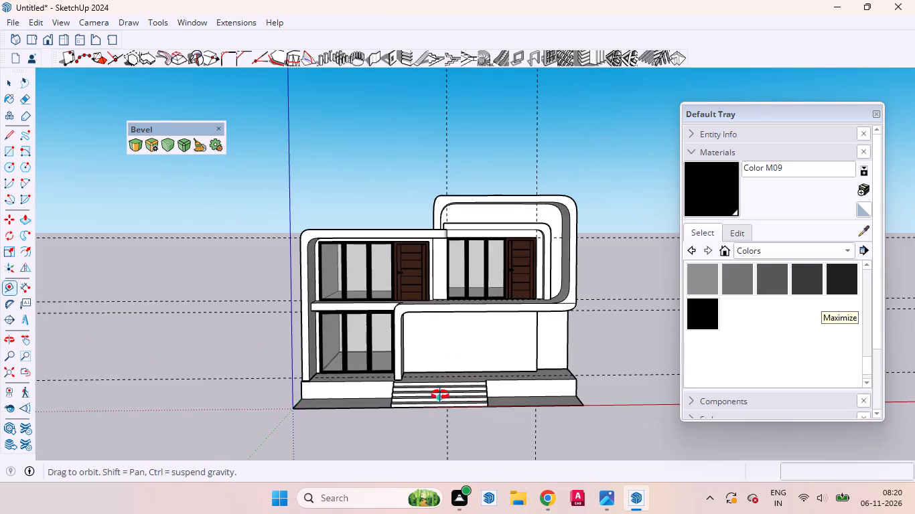
middle_drag(440, 395, 440, 345)
scroll(438, 349, up, 6)
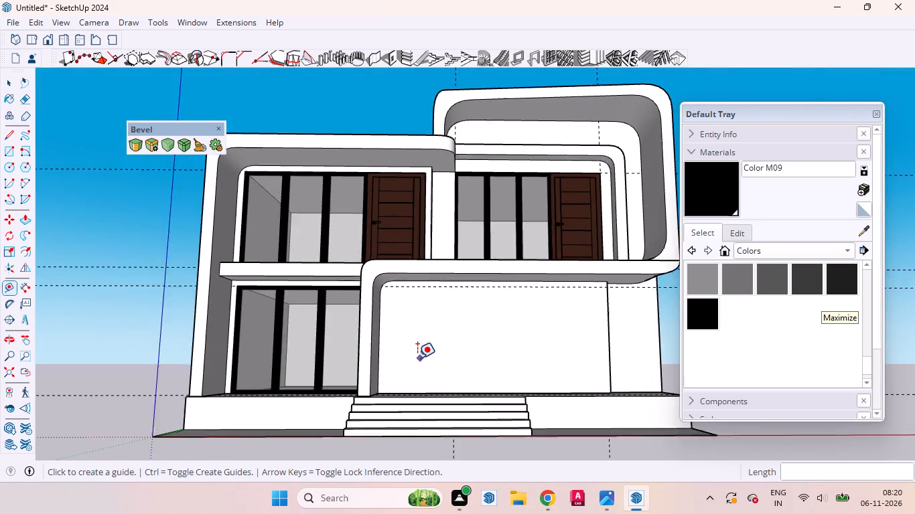
scroll(417, 358, up, 3)
click(362, 314)
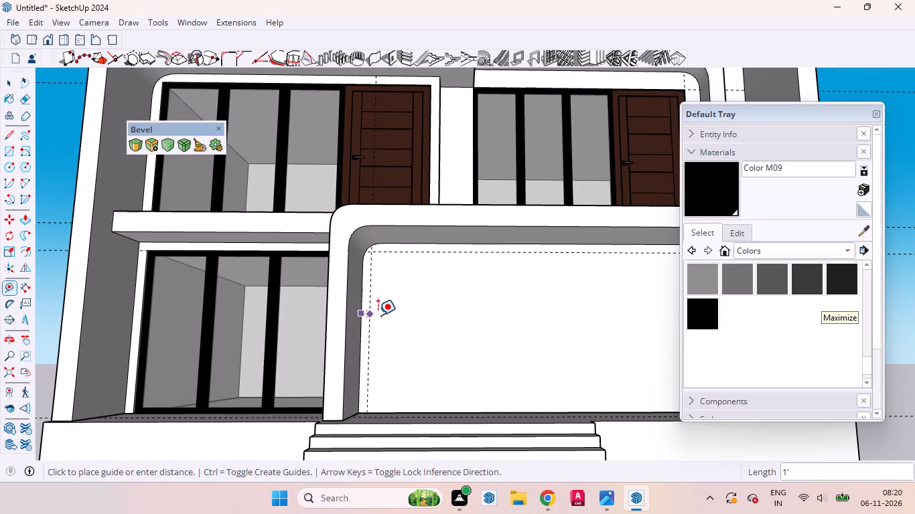
click(387, 315)
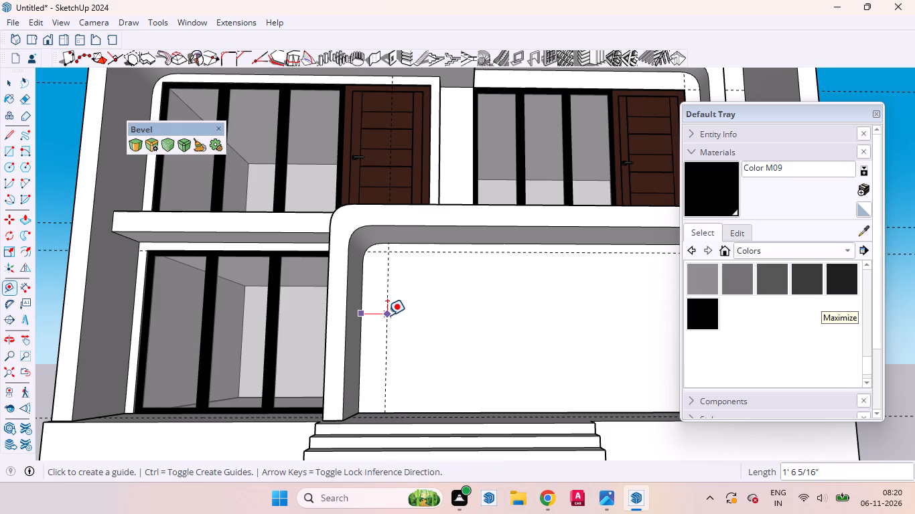
Place a second vertical guide on the blank ground-floor wall, 4' from the first one, away from the window.
scroll(376, 342, down, 10)
middle_drag(411, 371, 378, 331)
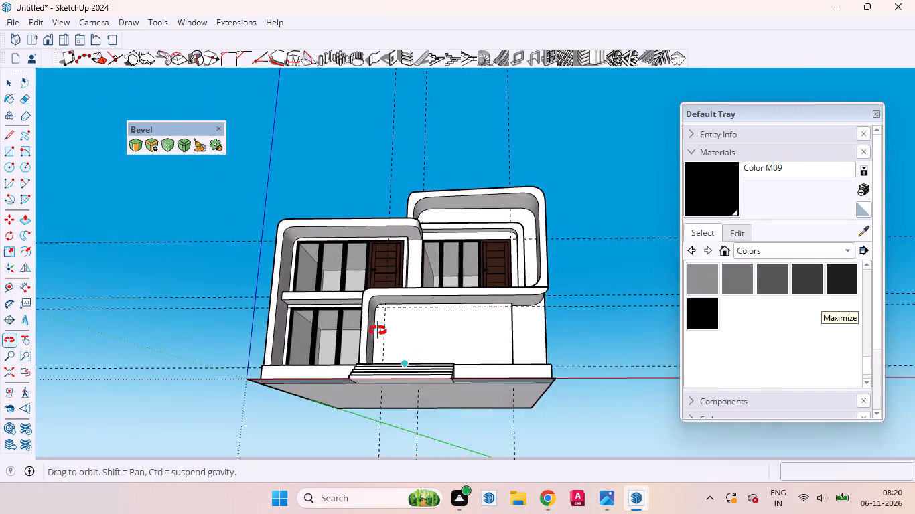
middle_drag(378, 331, 293, 349)
scroll(398, 295, up, 16)
scroll(409, 349, up, 1)
middle_drag(439, 363, 532, 383)
scroll(449, 381, down, 10)
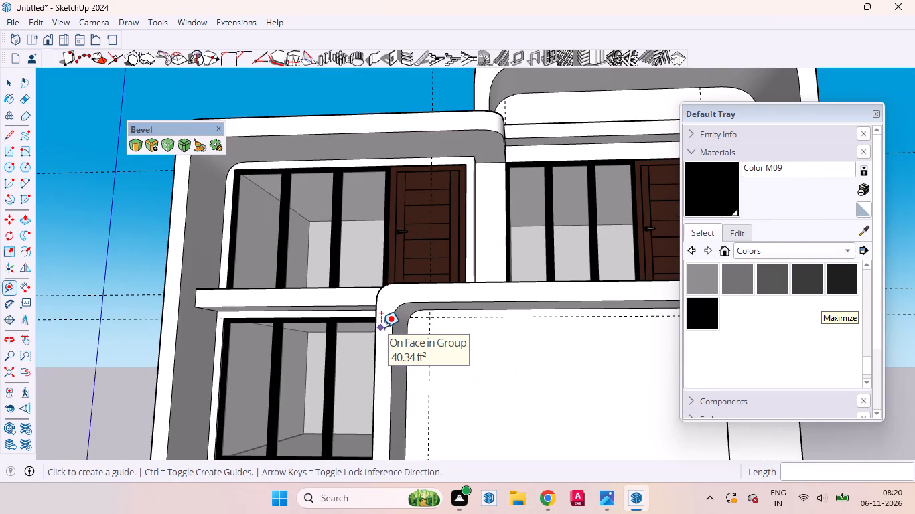
scroll(381, 327, down, 7)
middle_drag(484, 340, 442, 340)
scroll(378, 300, down, 2)
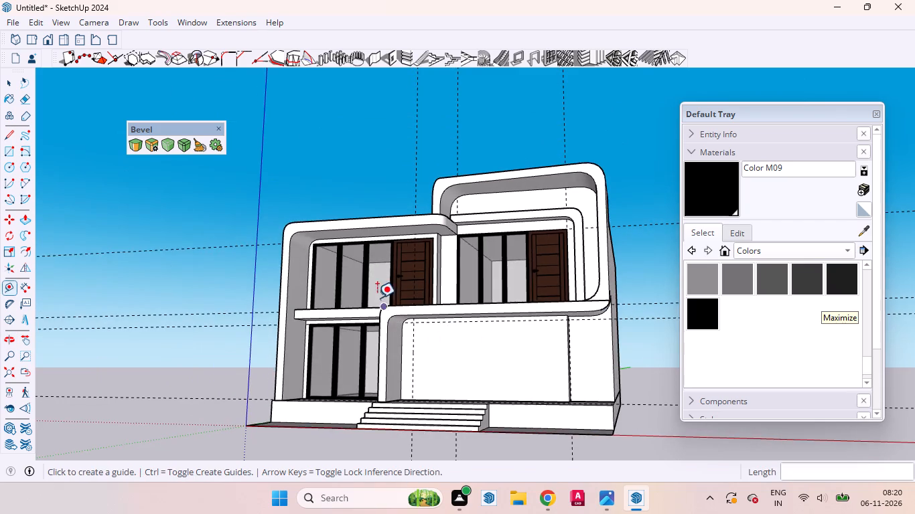
scroll(377, 298, down, 6)
scroll(401, 343, up, 5)
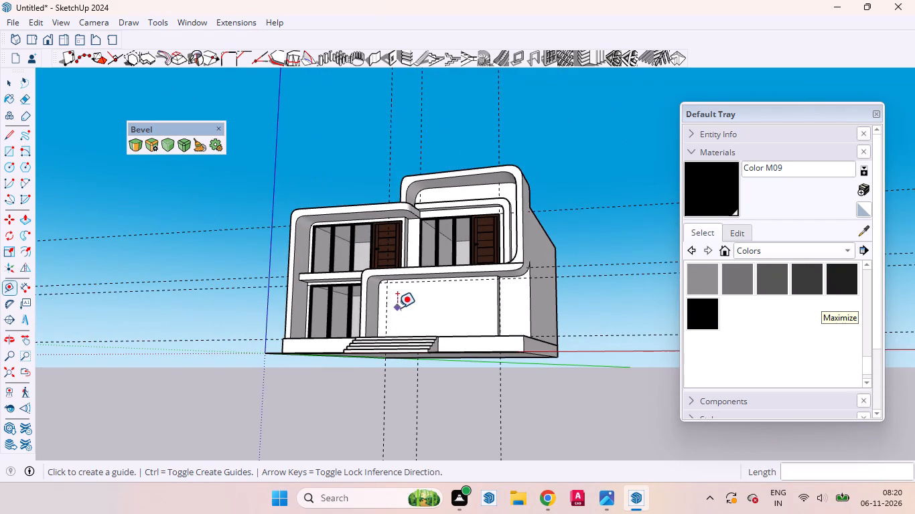
click(388, 303)
middle_drag(440, 323, 595, 352)
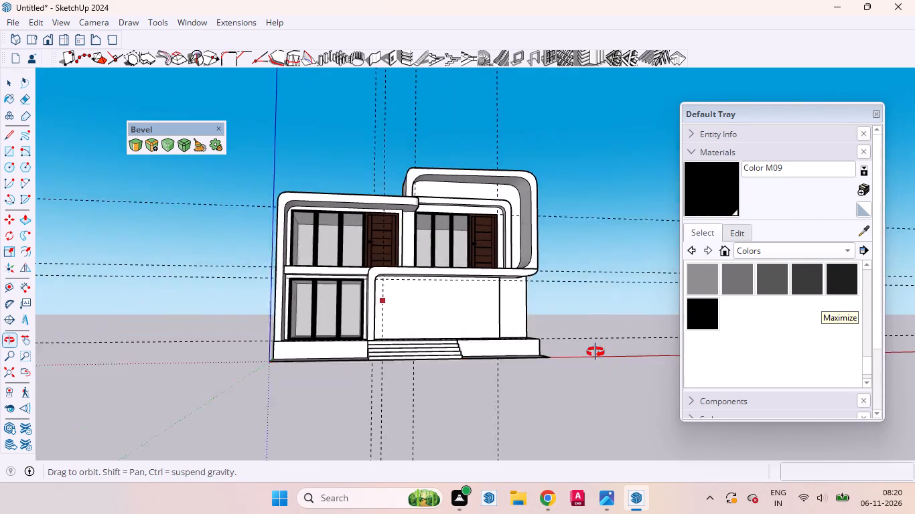
middle_drag(595, 352, 604, 354)
scroll(467, 309, up, 4)
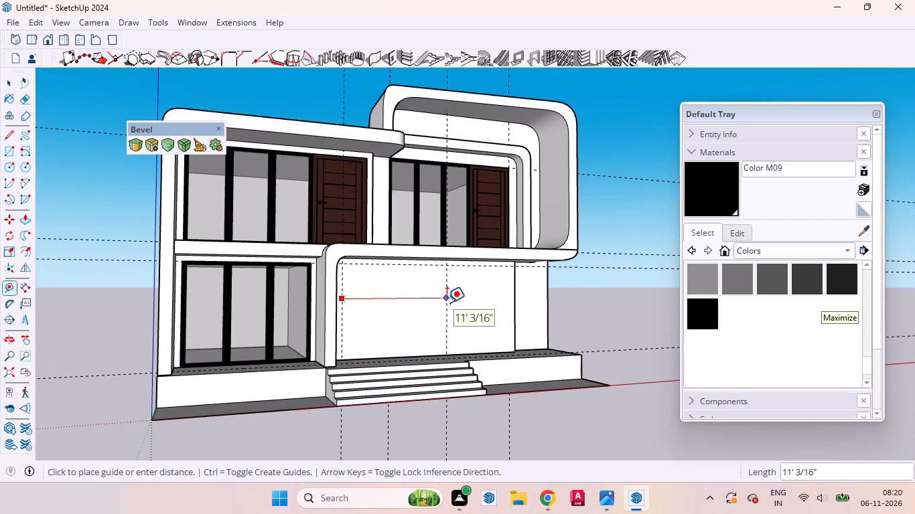
middle_drag(438, 303, 362, 307)
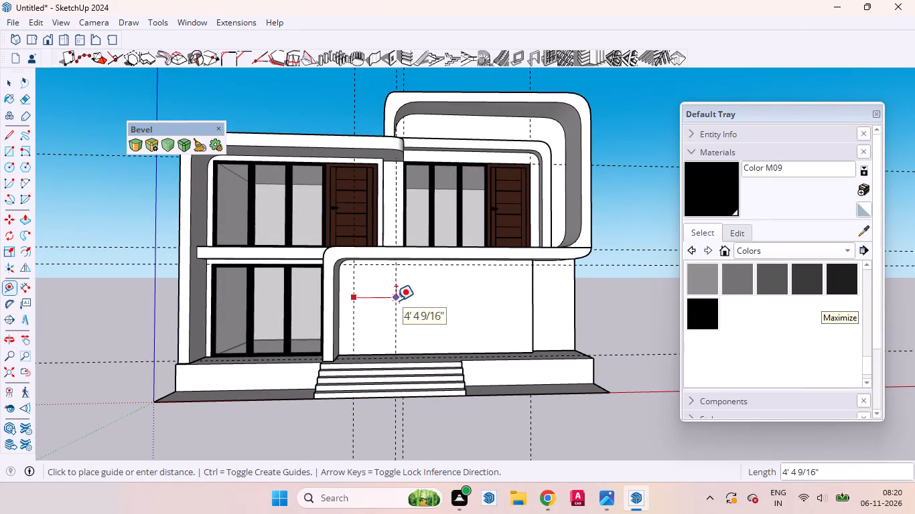
text(4')
key(Return)
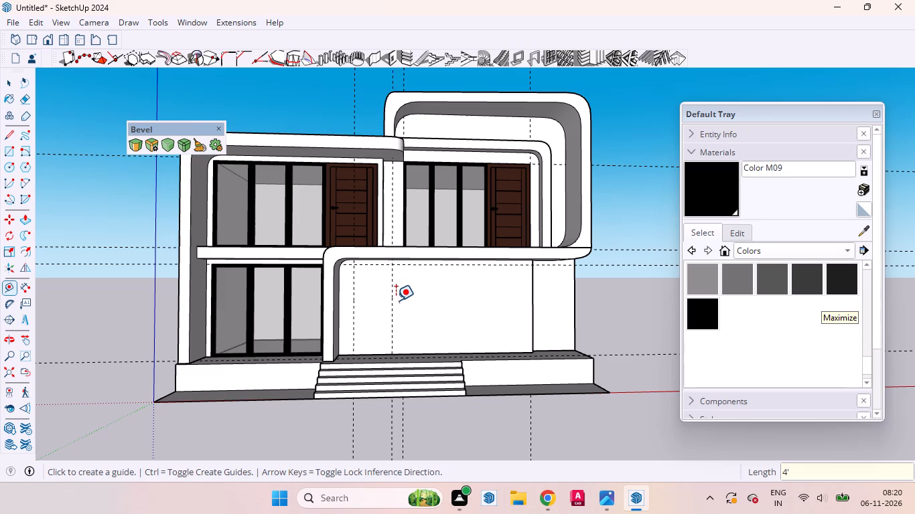
Draw a rectangle 4' wide and about 9' 5 11/16" high between the guides on the blank ground-floor wall, reaching down to the floor.
key(space)
middle_drag(386, 309, 411, 366)
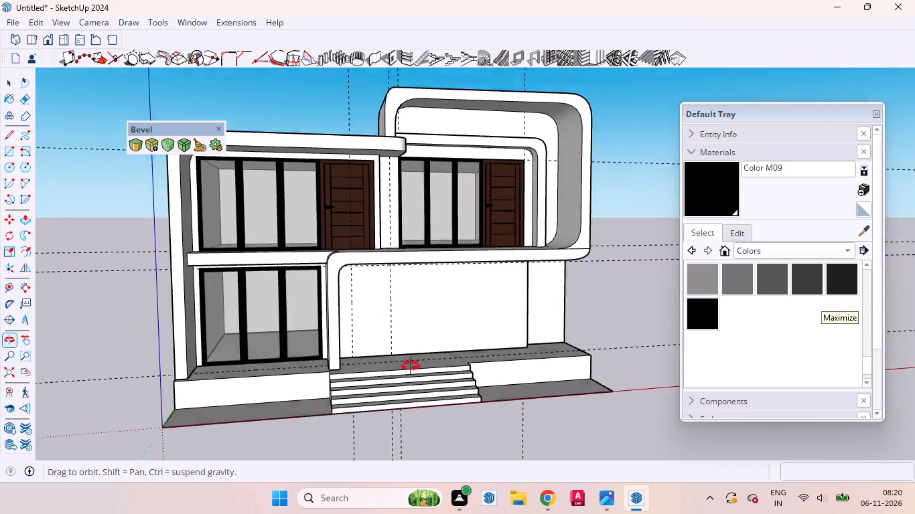
middle_drag(411, 366, 356, 380)
scroll(356, 341, up, 5)
click(375, 298)
triple_click(378, 298)
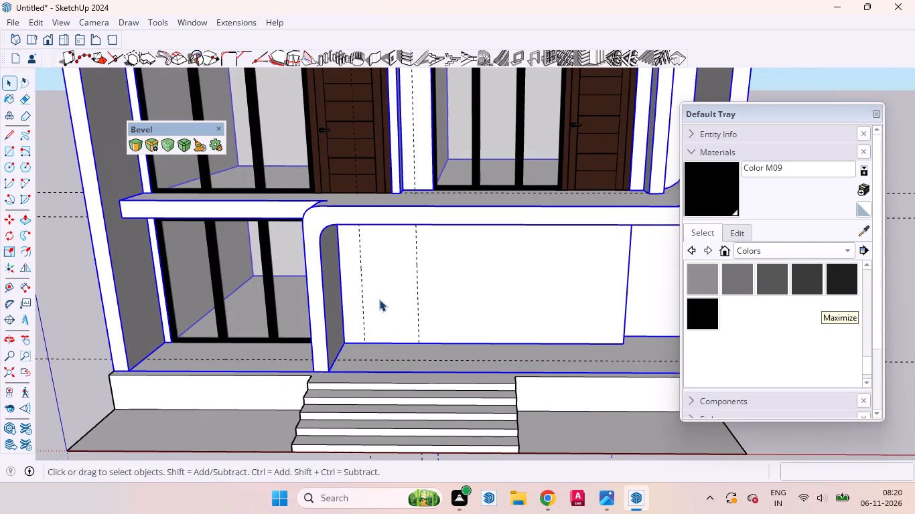
click(380, 299)
middle_drag(375, 325, 401, 246)
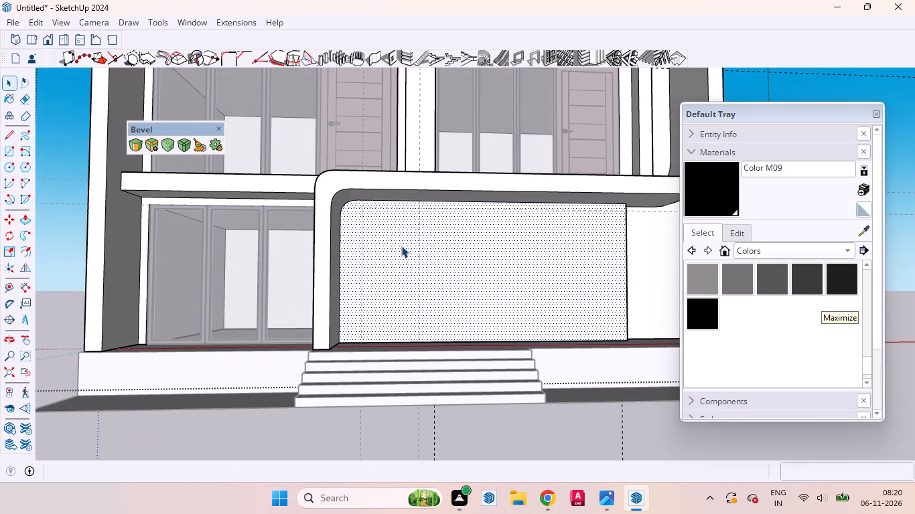
key(r)
scroll(369, 193, up, 5)
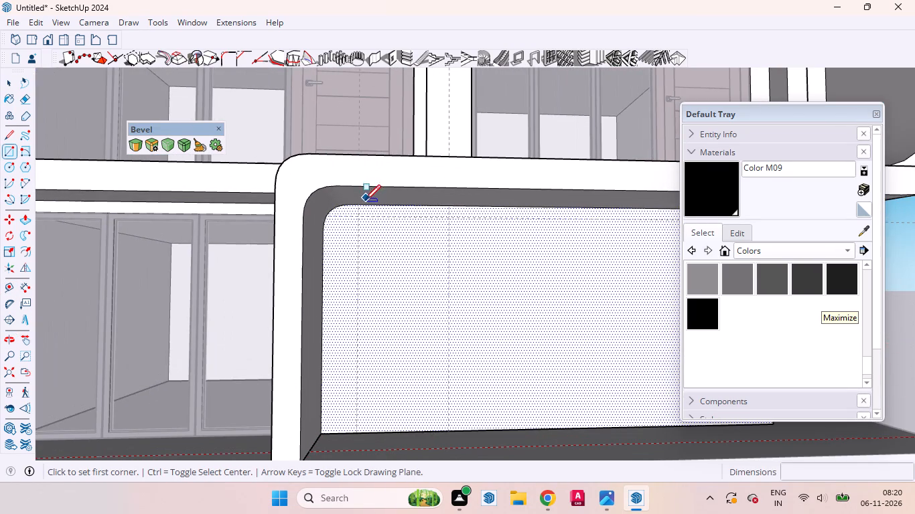
click(359, 214)
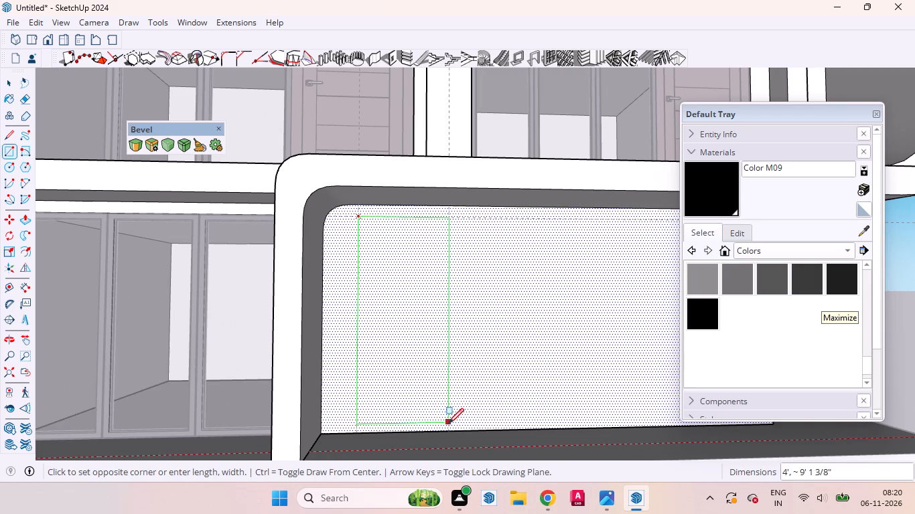
click(449, 428)
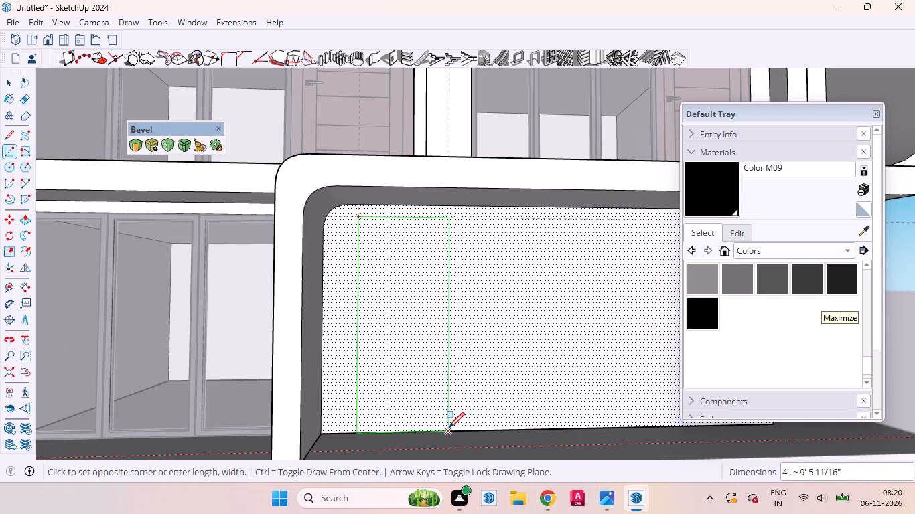
key(space)
Push the 4' wide rectangle about 12' 1 3/16" into the ground-floor wall to form a doorway recess, and close the house group.
click(422, 353)
middle_drag(402, 351, 476, 367)
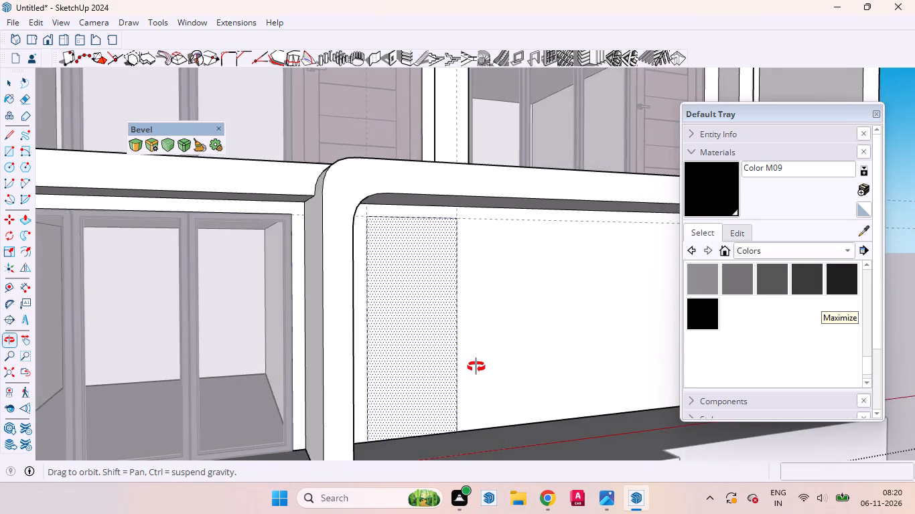
middle_drag(476, 367, 430, 376)
scroll(420, 357, down, 9)
middle_drag(424, 387, 397, 388)
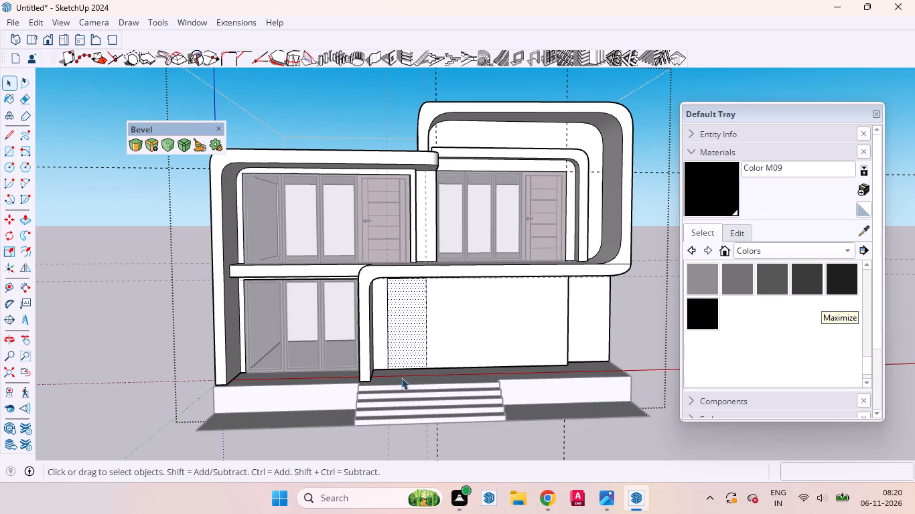
scroll(388, 341, up, 3)
middle_drag(385, 352, 453, 379)
scroll(421, 358, up, 5)
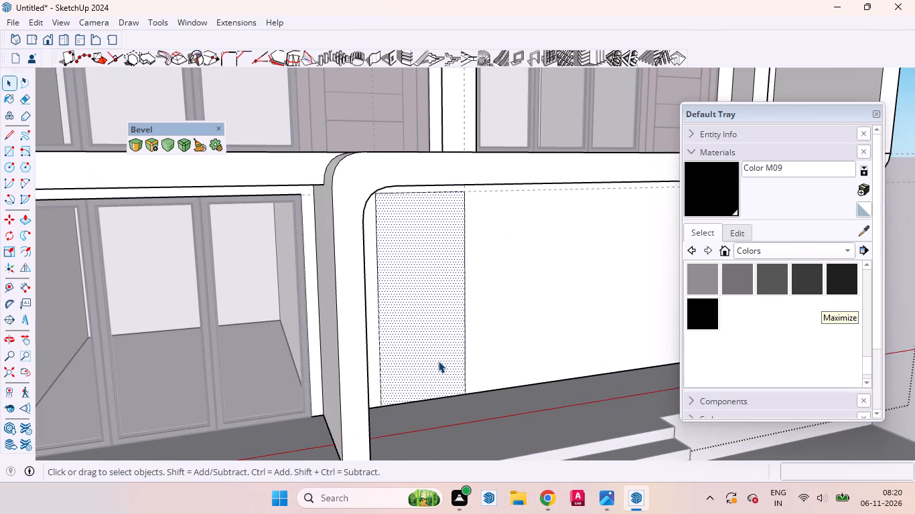
key(p)
drag(438, 361, 429, 355)
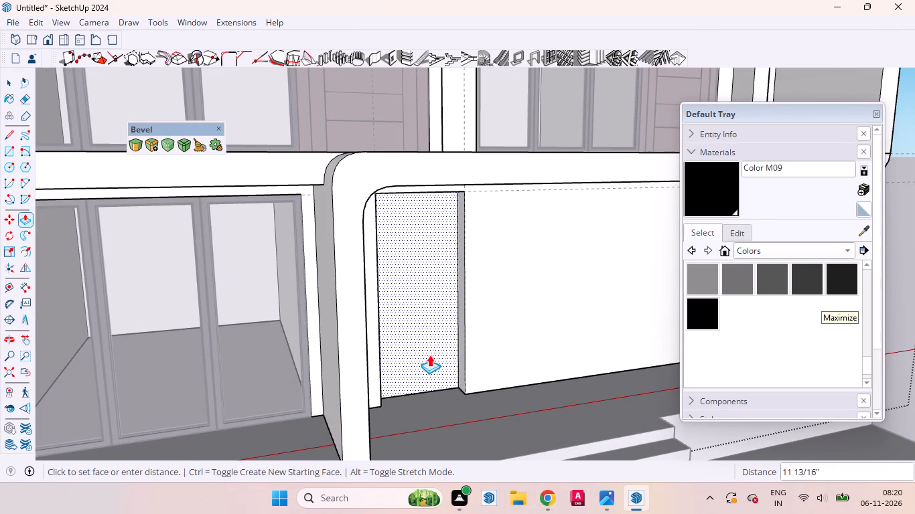
drag(429, 355, 390, 307)
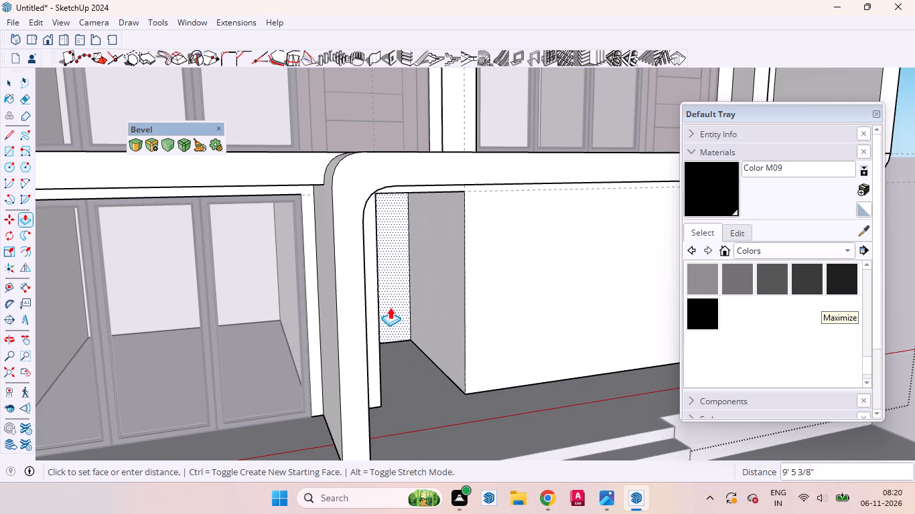
drag(390, 307, 382, 301)
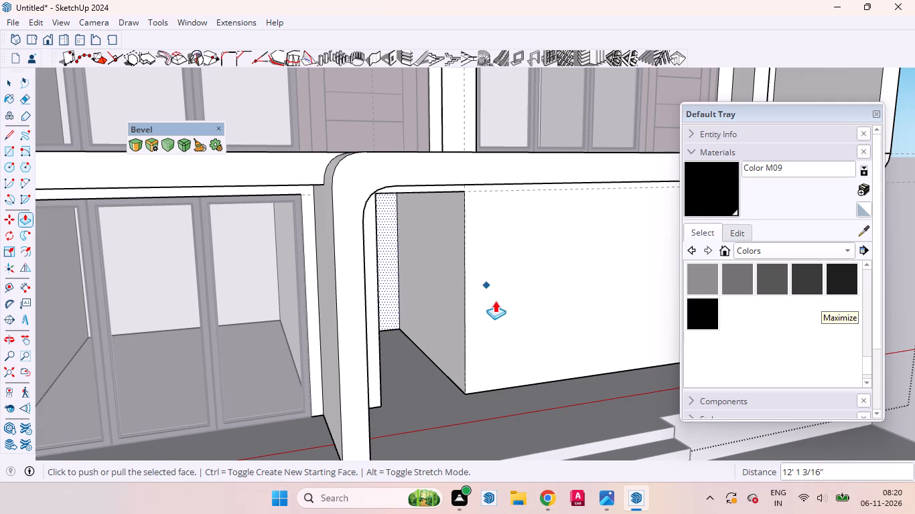
middle_drag(501, 338, 395, 331)
key(space)
scroll(470, 241, down, 2)
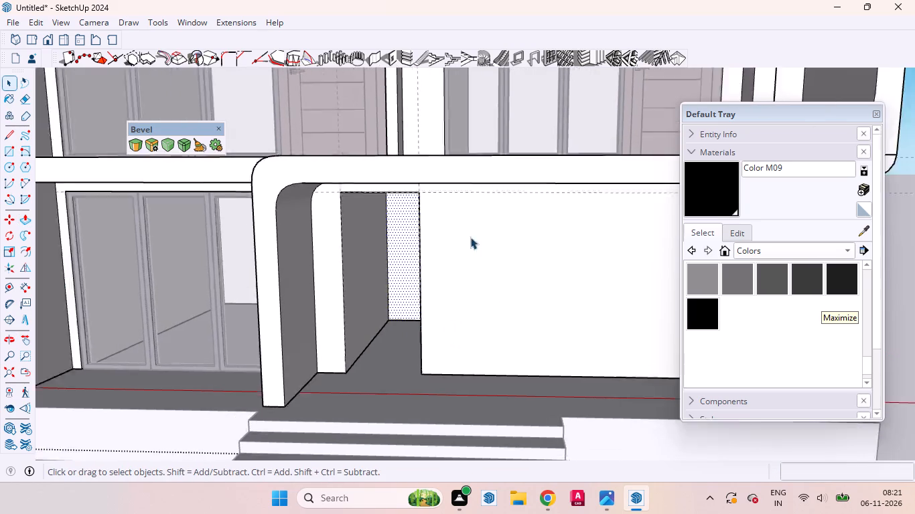
scroll(470, 237, down, 13)
click(601, 375)
Copy the upper-floor door farthest from the ground-floor window down into the new opening, aligning their top outer corners.
scroll(458, 244, up, 7)
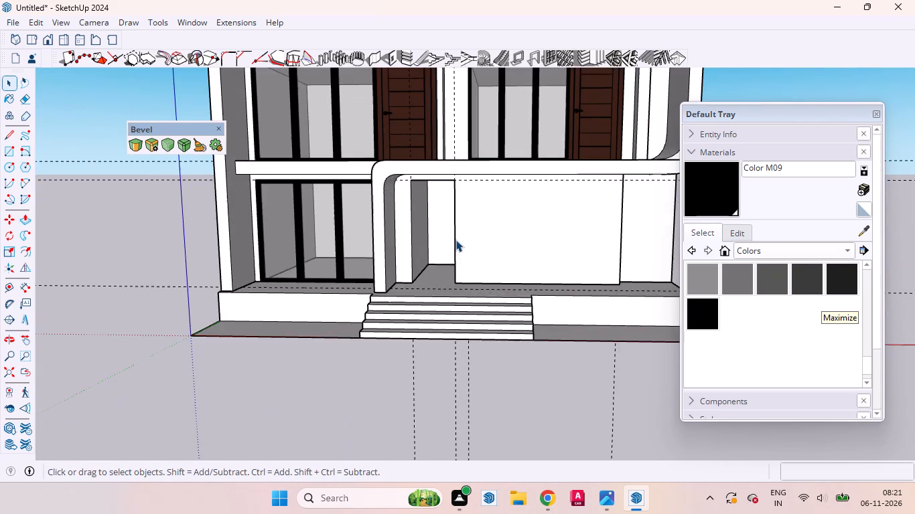
scroll(455, 240, up, 1)
scroll(480, 347, down, 3)
click(569, 159)
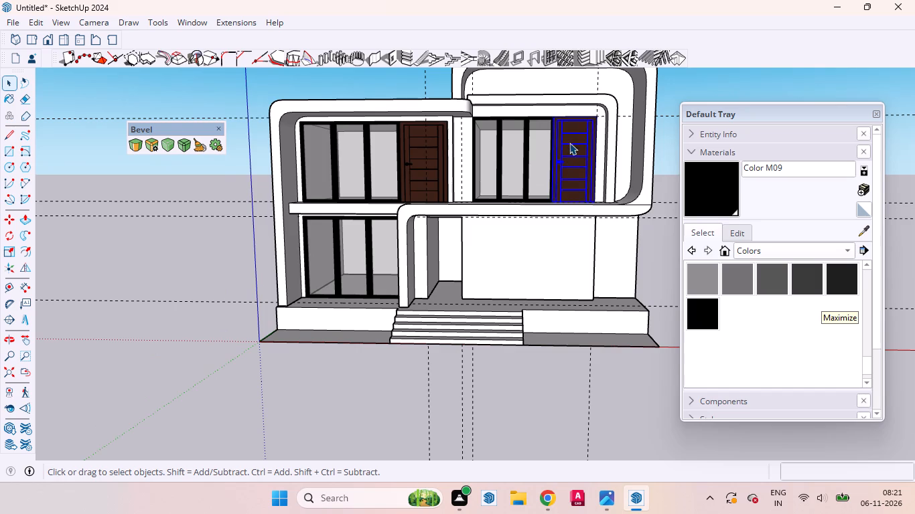
scroll(569, 143, up, 10)
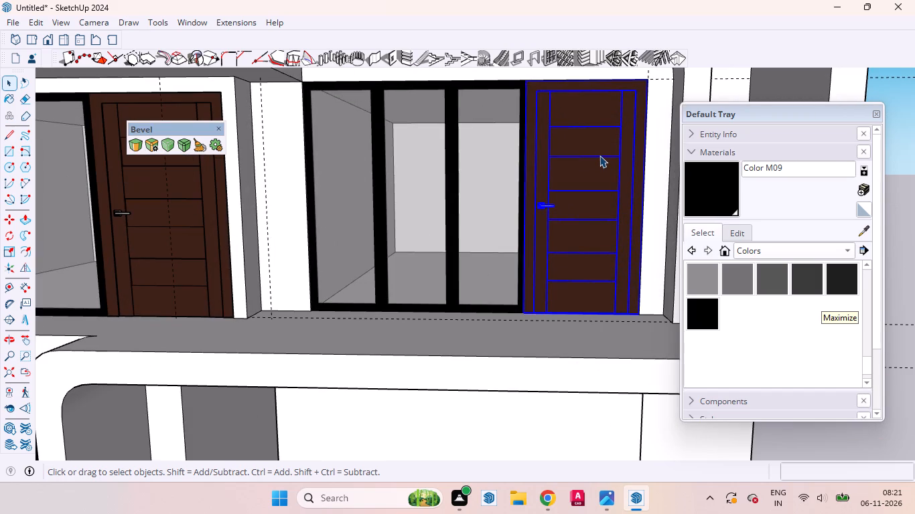
key(m)
scroll(644, 145, down, 4)
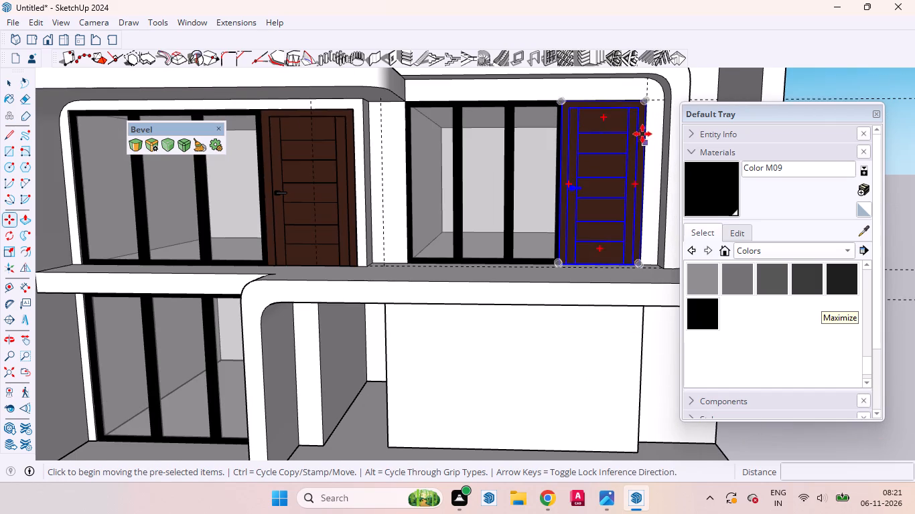
click(648, 98)
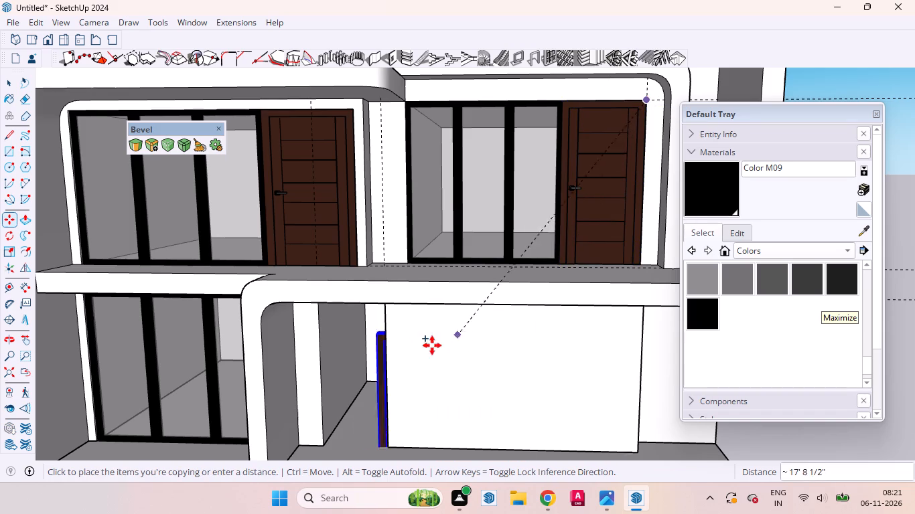
middle_drag(356, 331, 396, 256)
scroll(437, 228, up, 9)
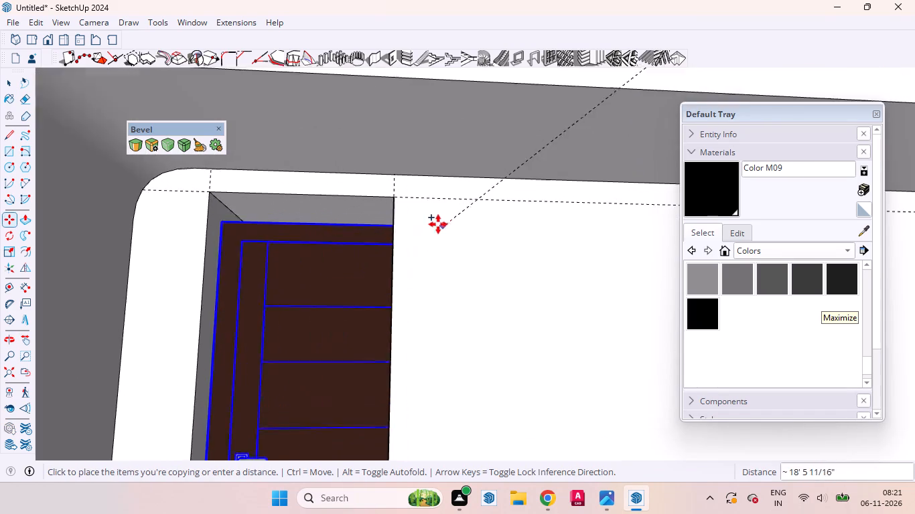
scroll(438, 224, up, 1)
click(387, 193)
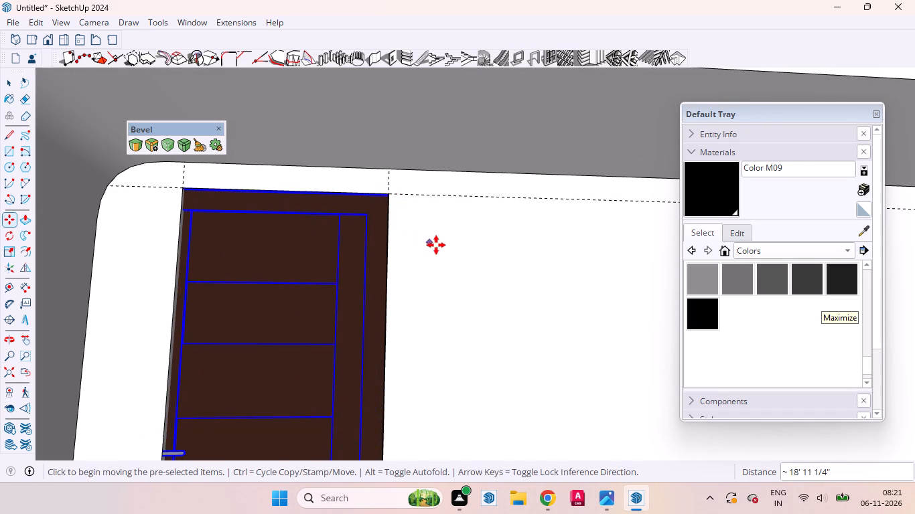
scroll(439, 246, down, 16)
middle_drag(419, 302, 405, 361)
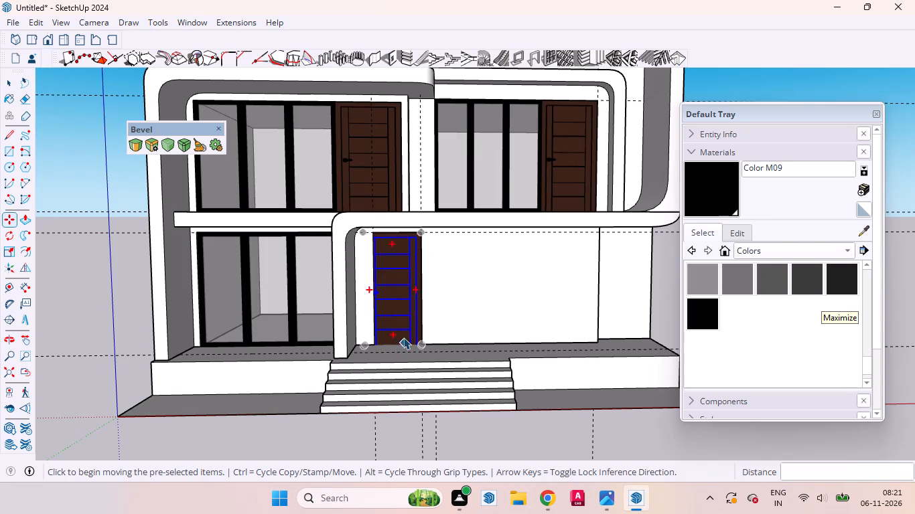
key(space)
Scale the copied door's width by about 0.83 along the red axis to fit the 4' opening.
key(s)
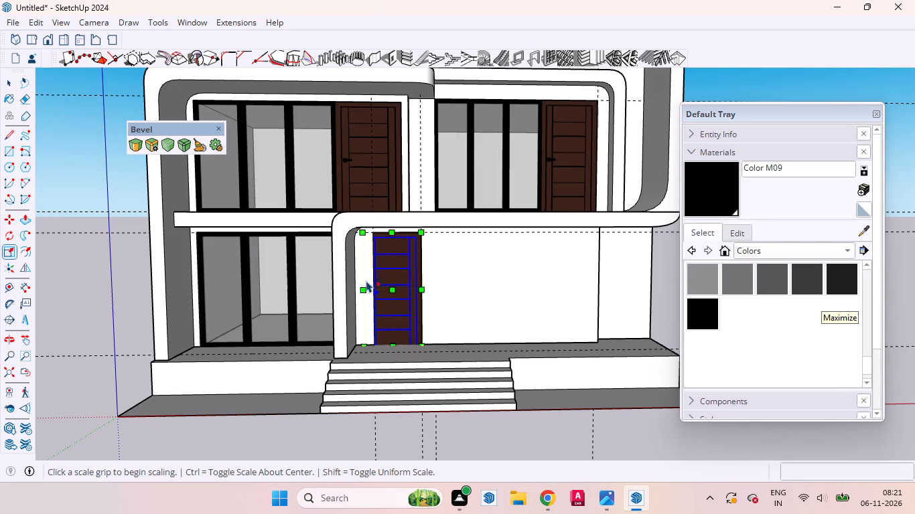
middle_drag(363, 287, 277, 297)
scroll(339, 272, up, 9)
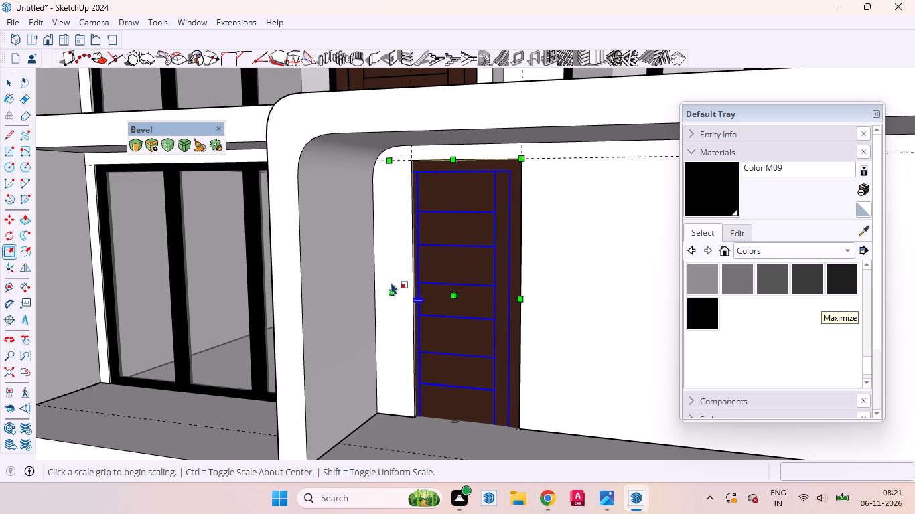
scroll(389, 281, up, 6)
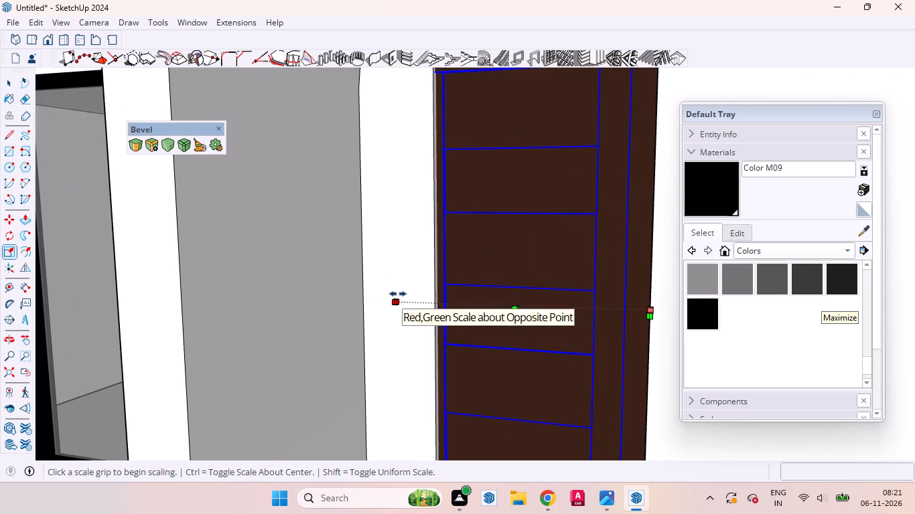
click(397, 294)
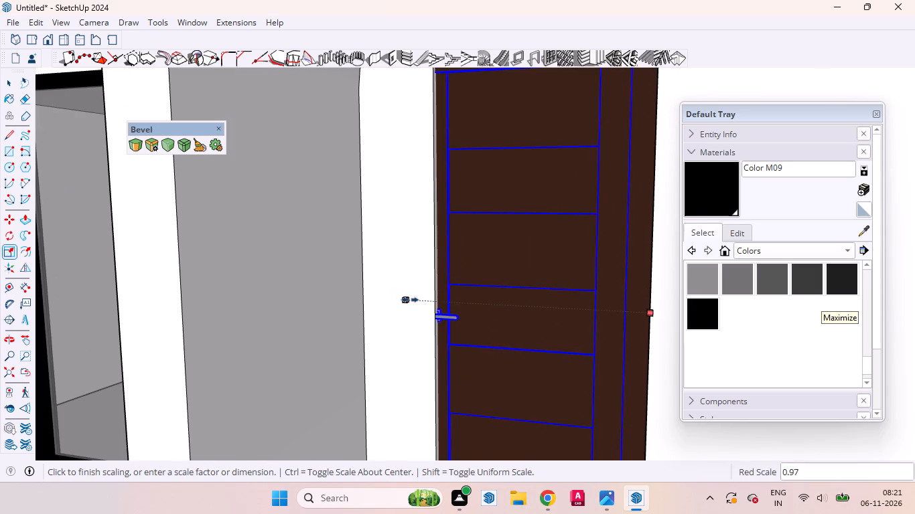
click(431, 304)
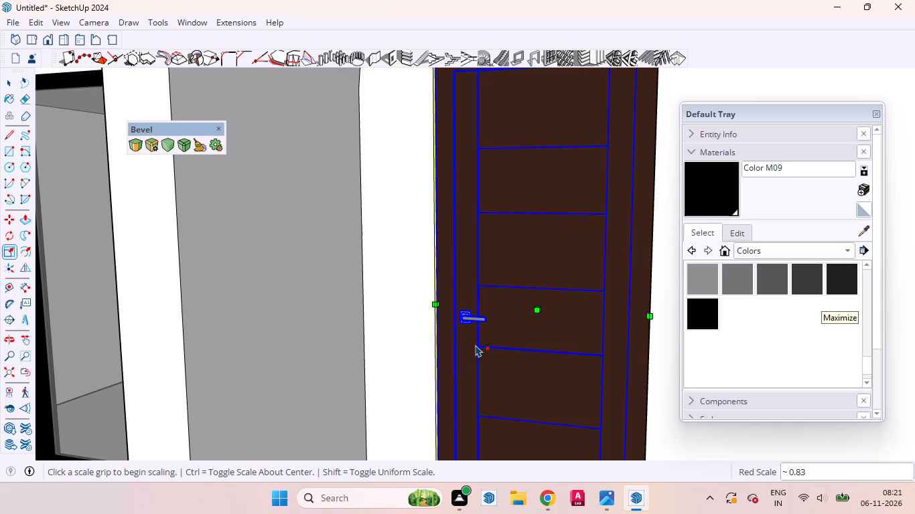
Scale the copied door vertically from its bottom edge so that it meets the ground-floor porch surface.
scroll(495, 223, down, 7)
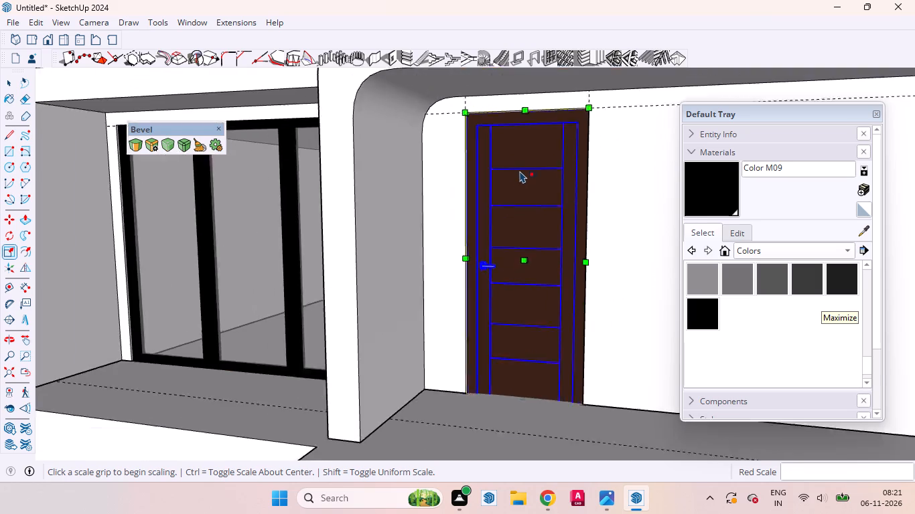
scroll(520, 171, down, 2)
scroll(528, 338, up, 2)
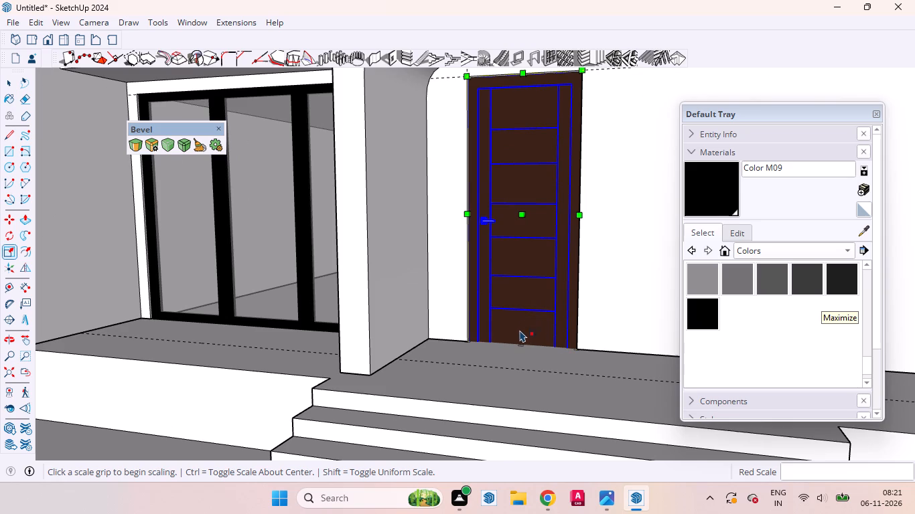
scroll(519, 331, up, 5)
click(527, 347)
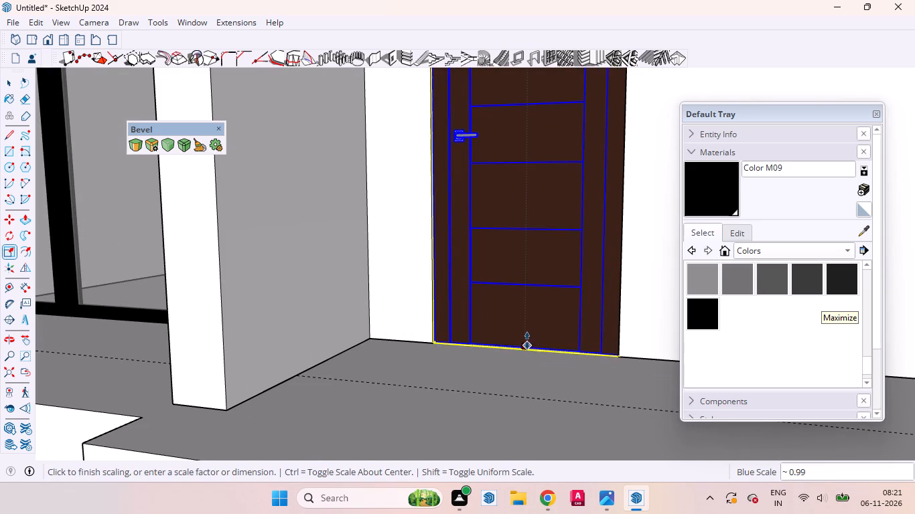
click(527, 343)
scroll(523, 362, up, 3)
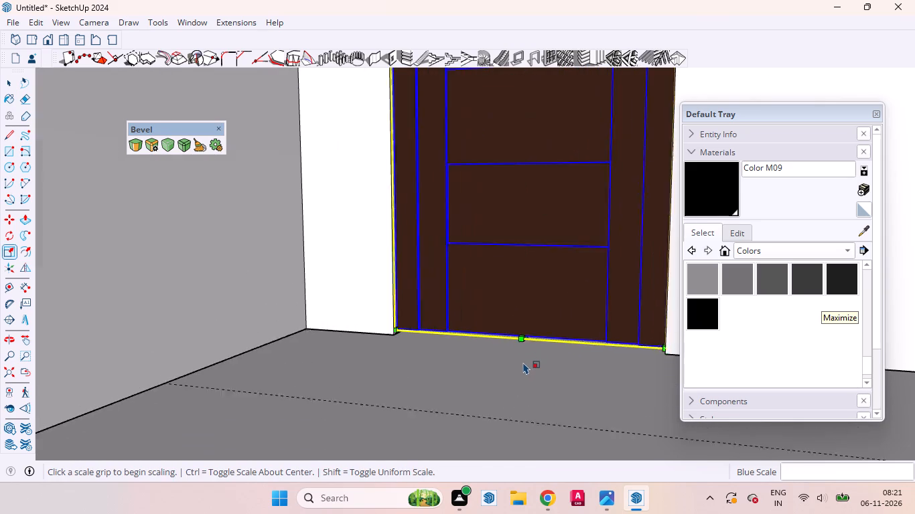
scroll(523, 362, up, 8)
middle_drag(496, 364, 496, 318)
scroll(504, 318, up, 5)
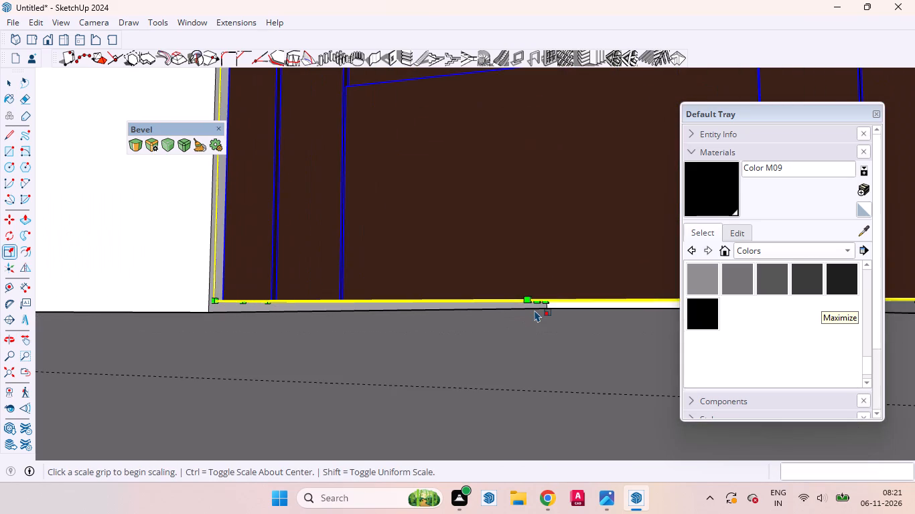
click(539, 303)
click(539, 315)
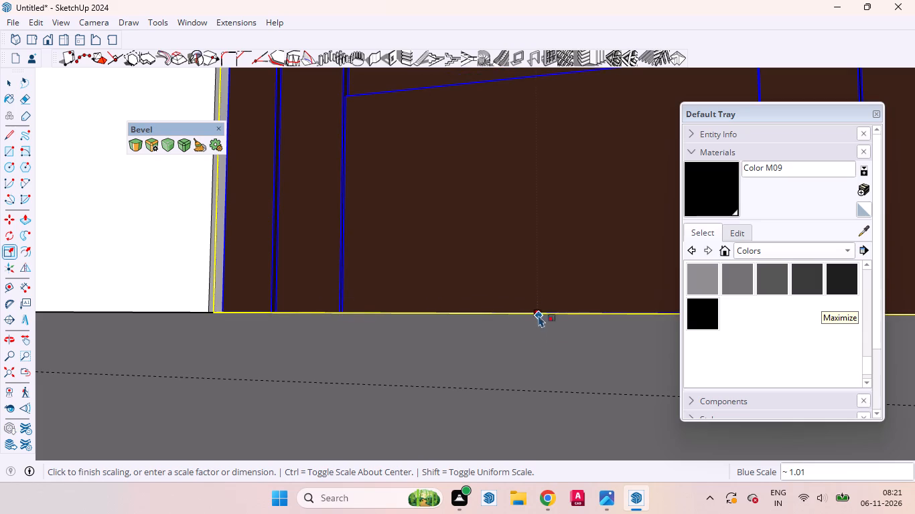
Readjust the copied door's height from its bottom edge at a blue-axis scale of about 1.00, and inspect its base.
middle_drag(474, 339, 551, 399)
middle_drag(386, 201, 307, 181)
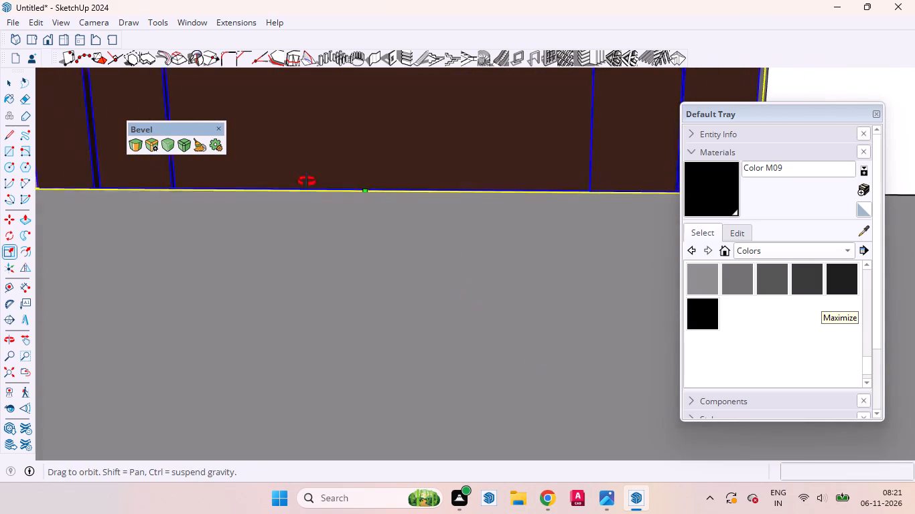
middle_drag(307, 181, 265, 173)
click(389, 191)
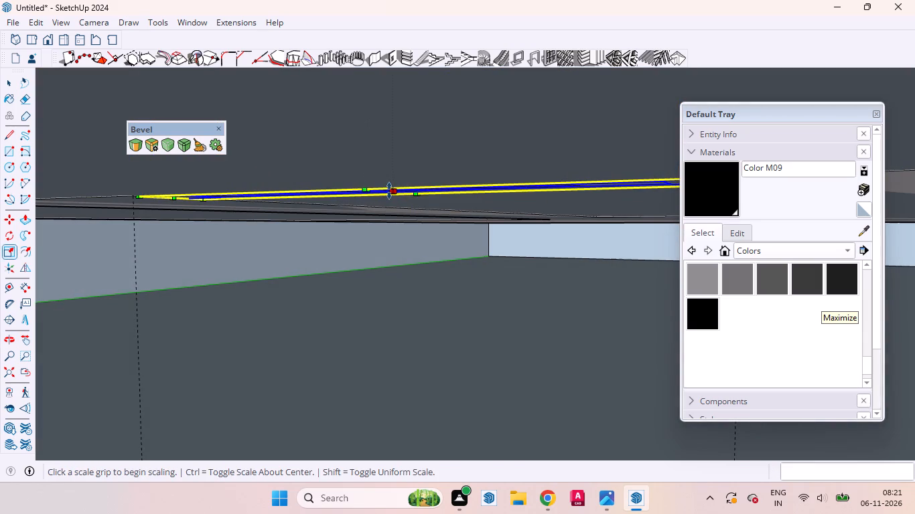
key(Up)
click(392, 116)
key(space)
middle_drag(419, 218, 478, 329)
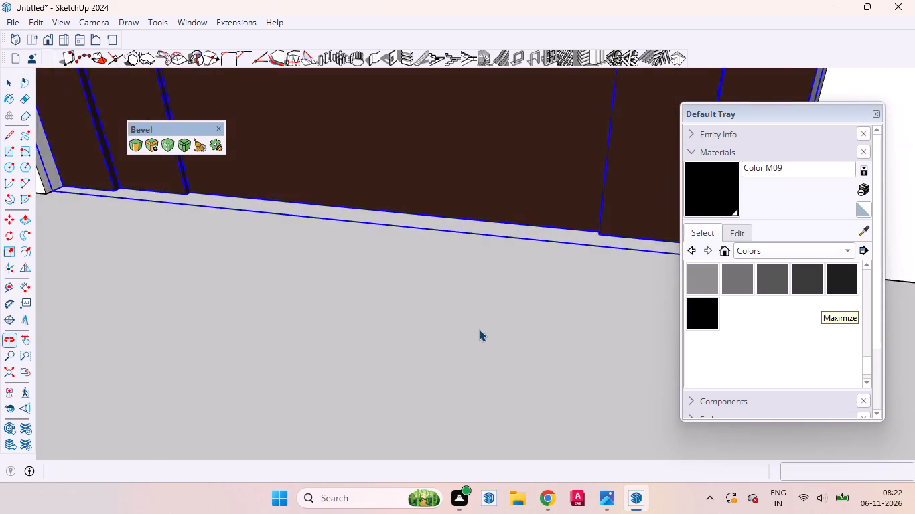
Examine the copied door's fit in the ground-floor opening from a distance and from the front.
scroll(479, 324, up, 1)
scroll(479, 318, down, 20)
scroll(479, 318, down, 12)
scroll(449, 242, up, 1)
scroll(449, 242, down, 7)
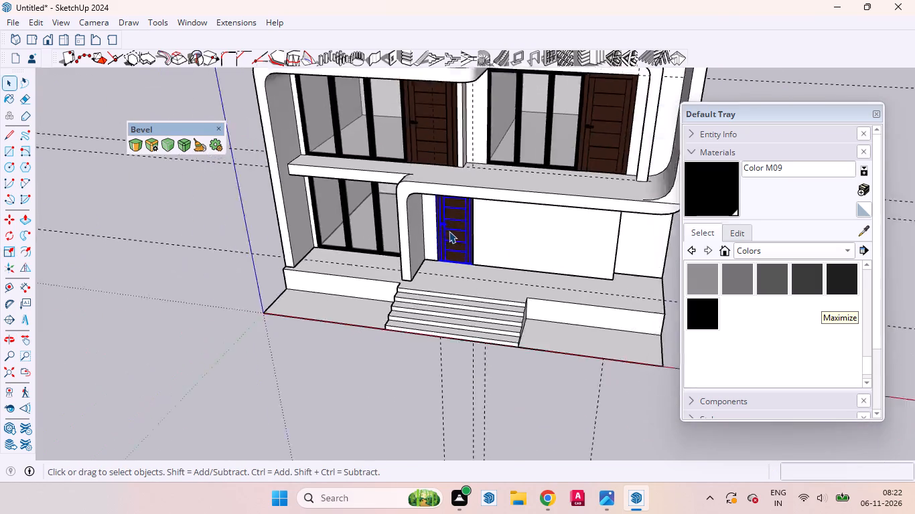
scroll(449, 231, down, 2)
click(516, 393)
scroll(441, 218, up, 6)
middle_drag(451, 270, 545, 137)
scroll(485, 181, up, 5)
scroll(425, 242, down, 5)
middle_drag(515, 248, 469, 256)
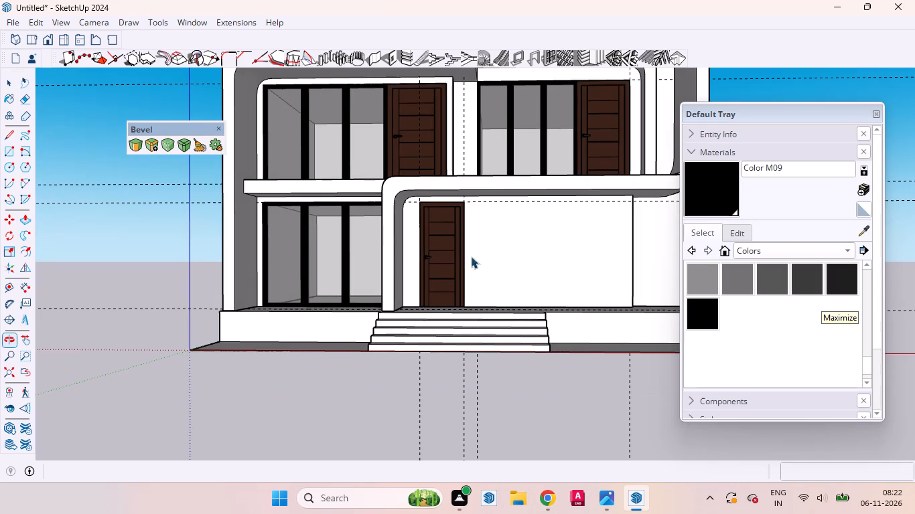
In the wall group, place vertical guides 1' from the ground-floor door opening and about 13' beyond that guide.
click(516, 253)
triple_click(543, 249)
scroll(534, 248, up, 4)
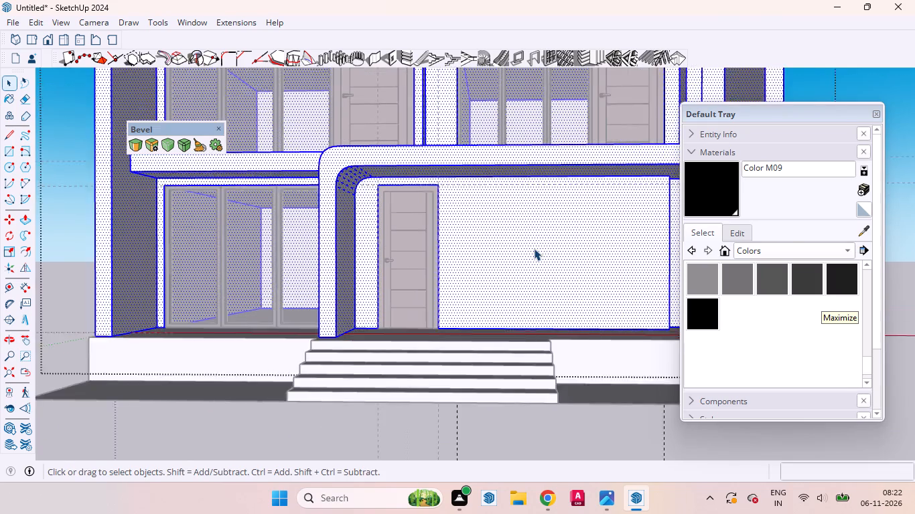
key(t)
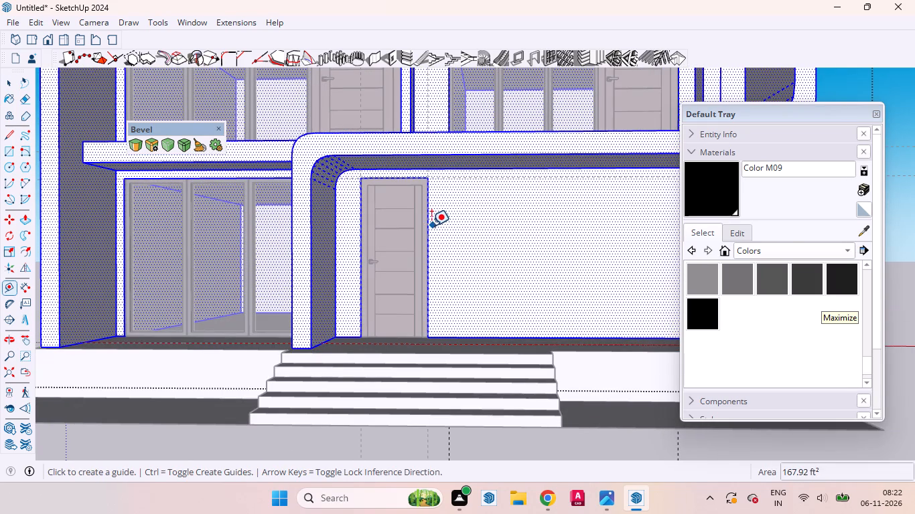
click(431, 226)
scroll(461, 239, down, 4)
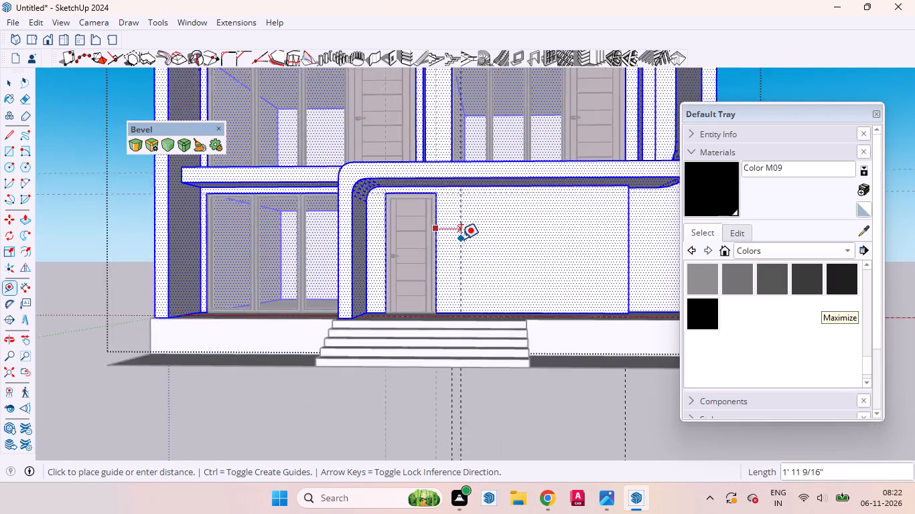
click(457, 239)
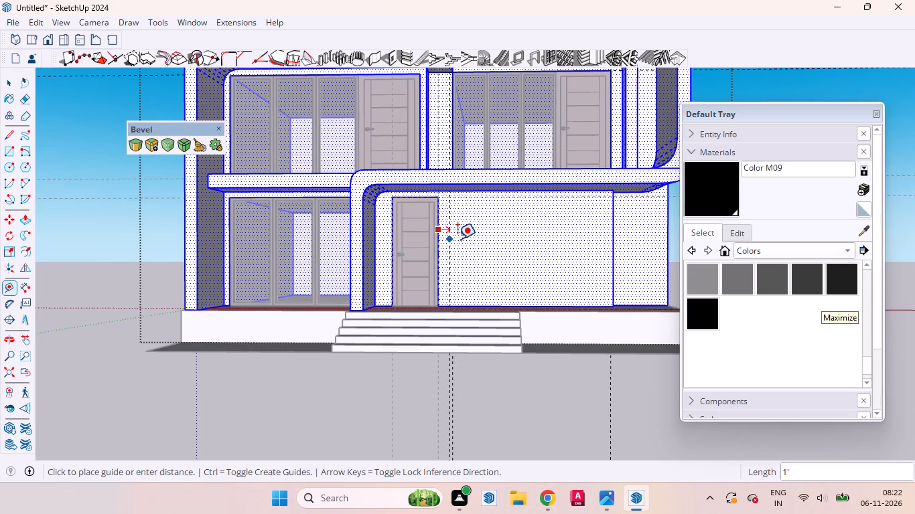
click(453, 237)
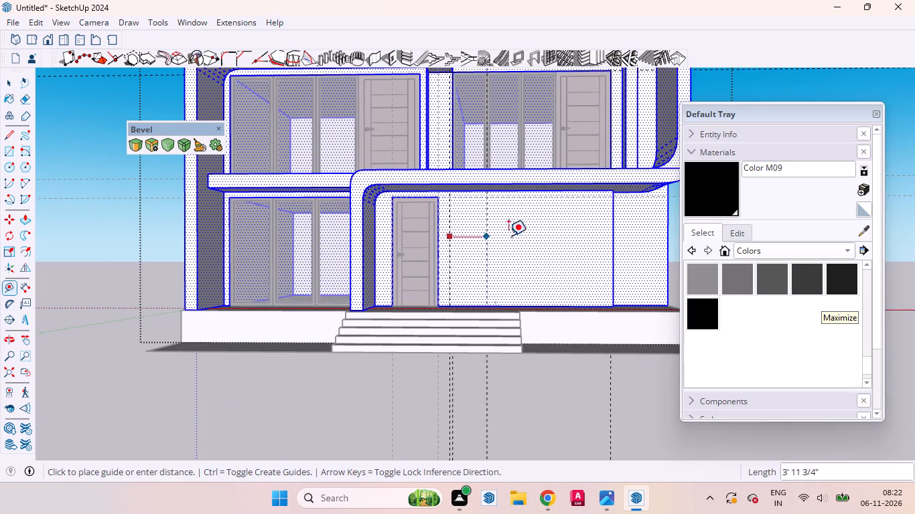
click(601, 231)
key(space)
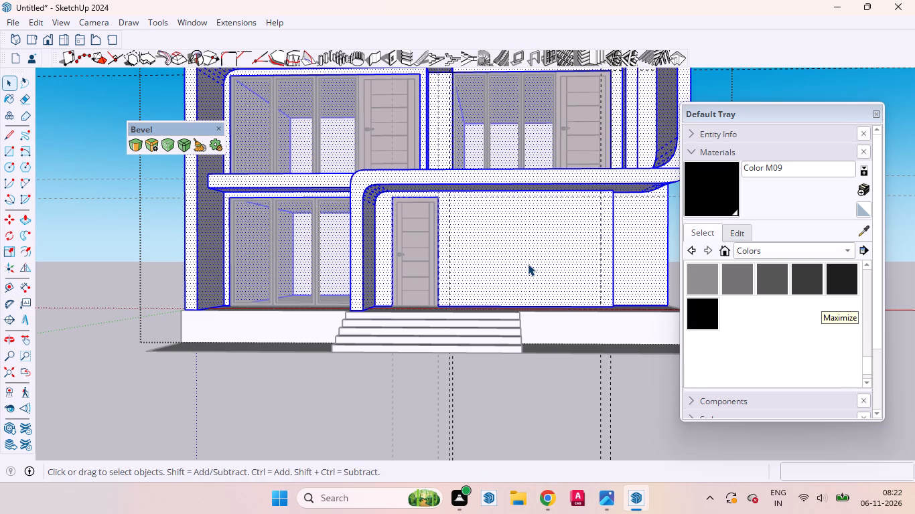
Draw a rectangle about 13' by 9' 6" between the two guides, from door-head level down to the porch.
key(r)
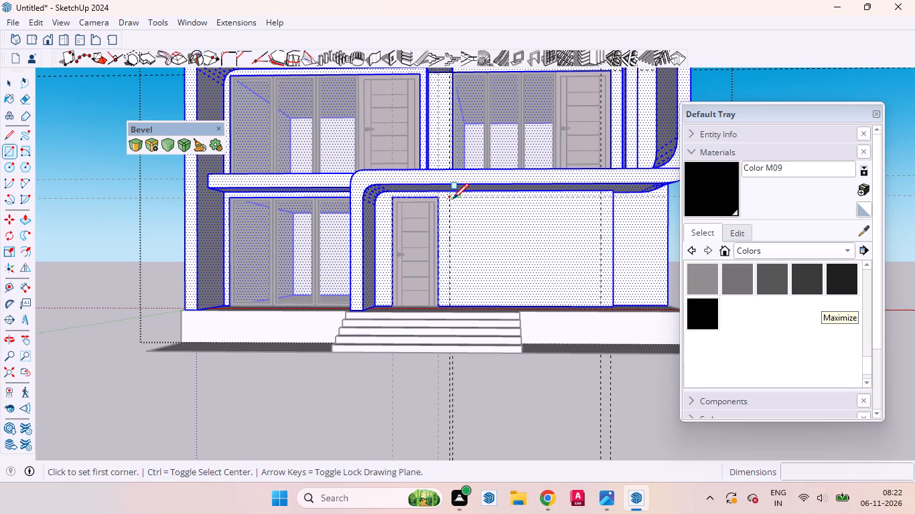
click(453, 199)
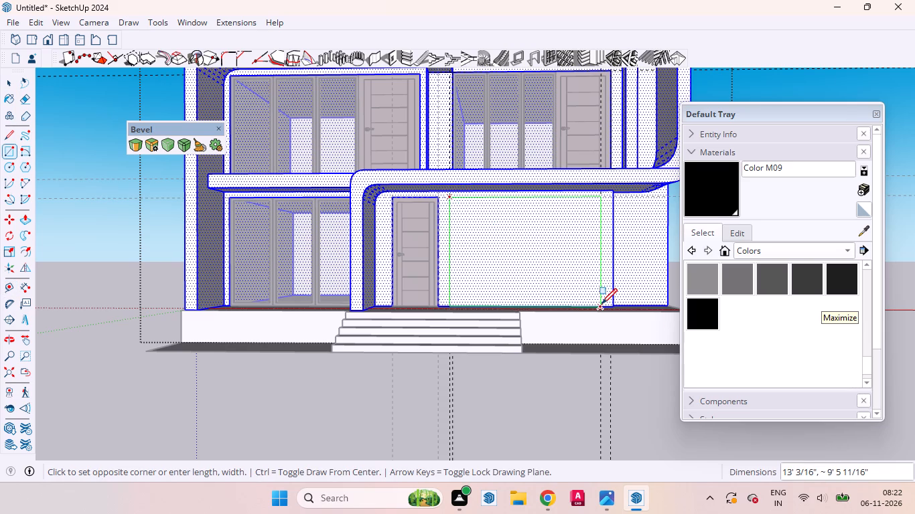
click(602, 304)
key(space)
Push the rectangle through the wall to cut the ground-floor window opening, then leave the wall group.
click(531, 264)
middle_drag(529, 265, 676, 288)
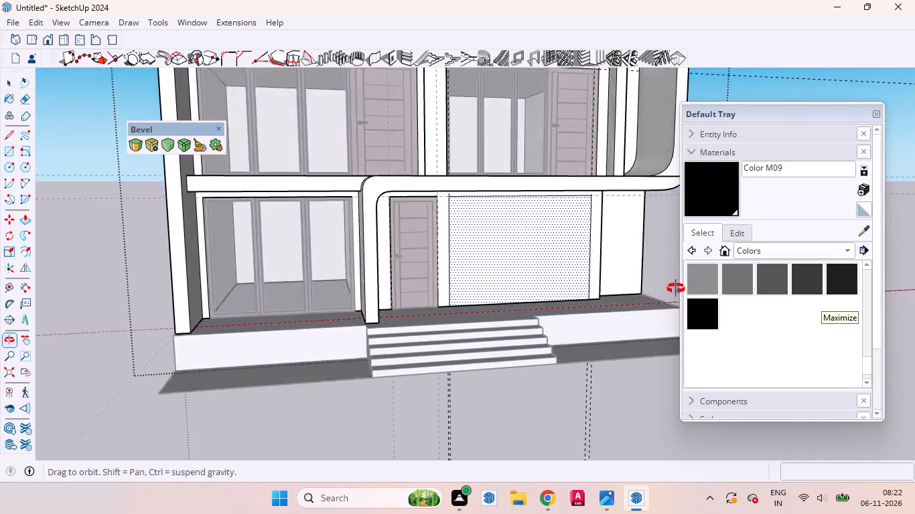
middle_drag(676, 288, 672, 305)
key(p)
double_click(537, 260)
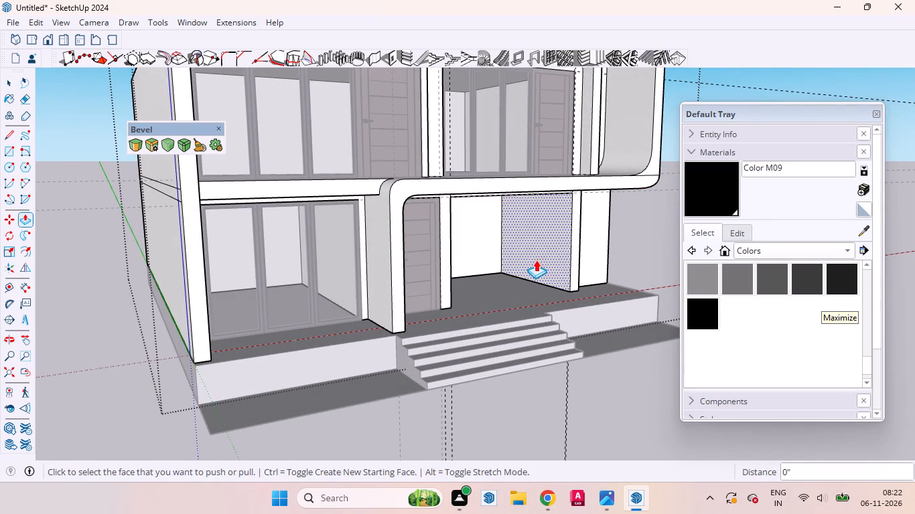
key(space)
scroll(531, 315, down, 5)
middle_drag(522, 341, 359, 307)
click(431, 452)
click(426, 446)
Copy the existing ground-floor three-panel window into the new opening, aligning it to the upper corner nearest the door.
click(388, 294)
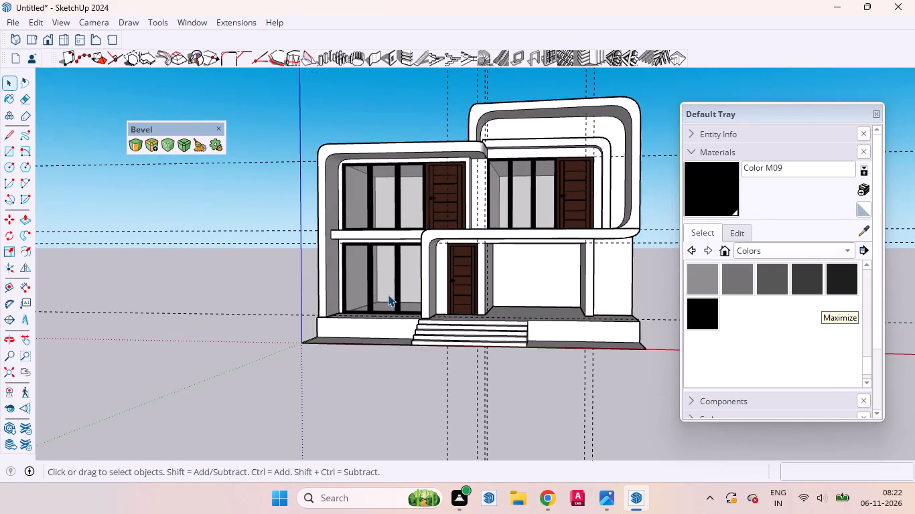
scroll(369, 252, up, 20)
scroll(369, 252, up, 2)
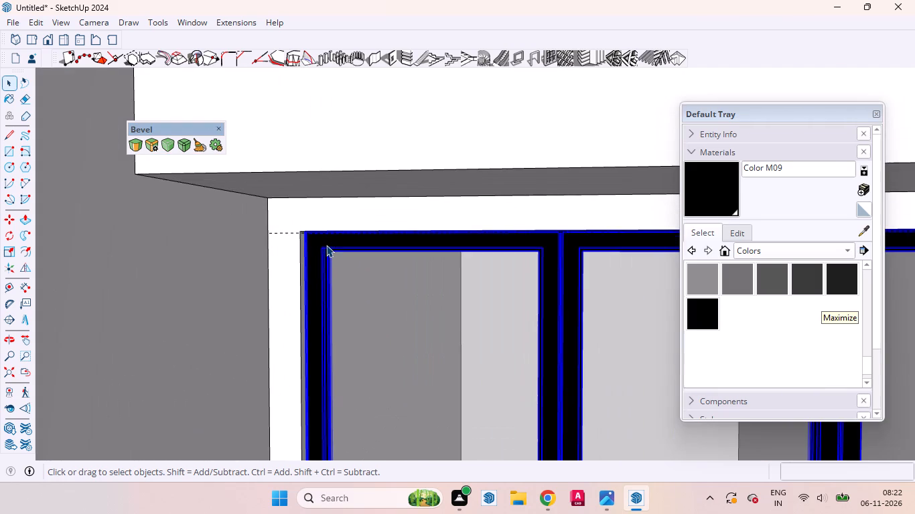
key(m)
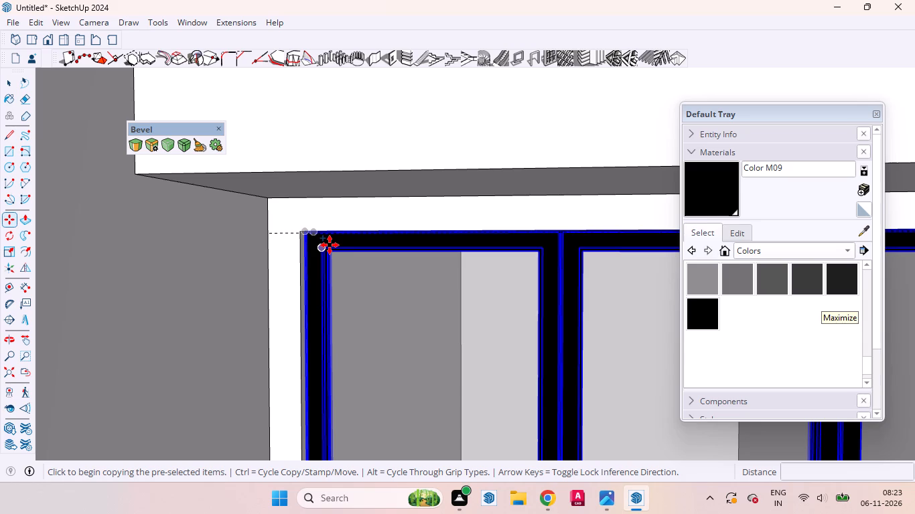
scroll(304, 254, up, 7)
scroll(297, 227, down, 1)
scroll(297, 227, up, 3)
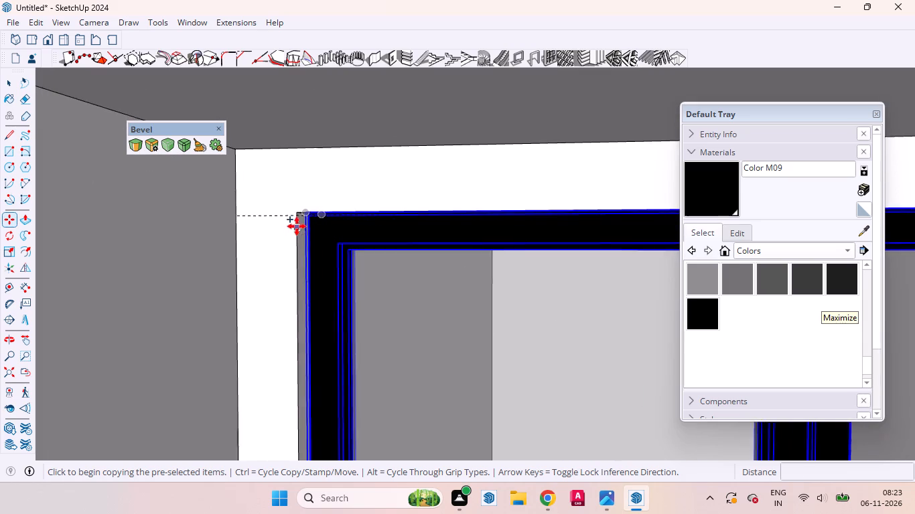
click(297, 211)
scroll(293, 243, down, 8)
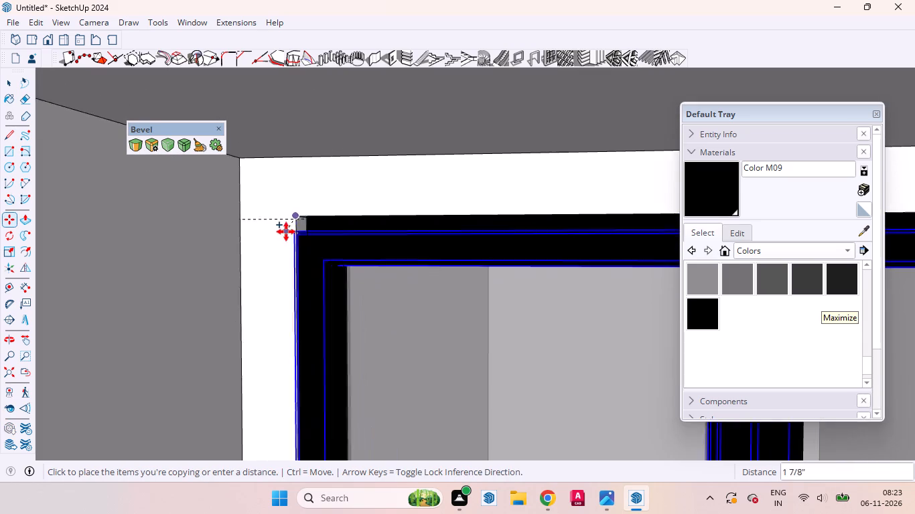
scroll(286, 232, down, 20)
scroll(286, 232, down, 10)
scroll(449, 245, up, 5)
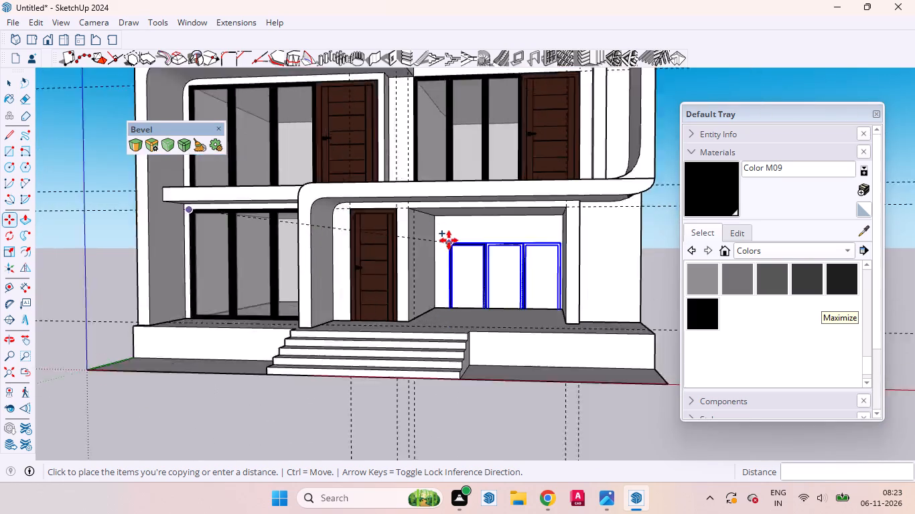
scroll(449, 240, up, 7)
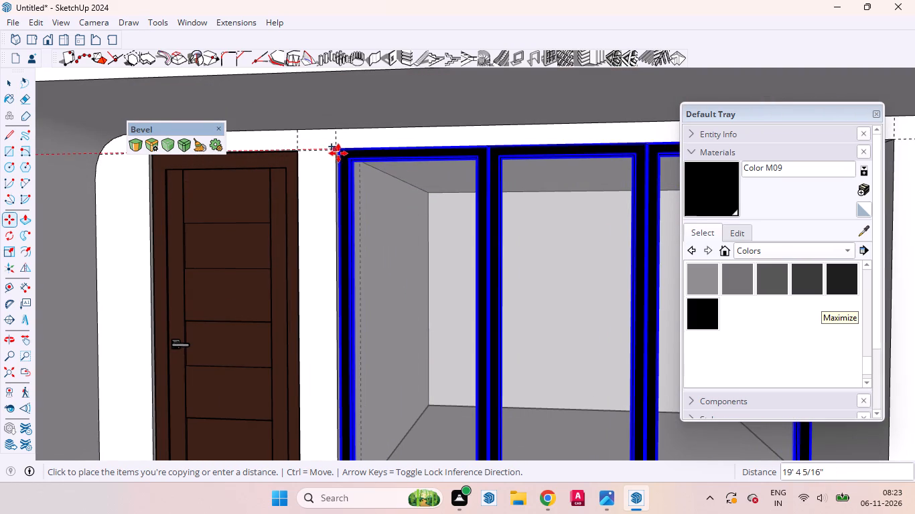
click(336, 152)
scroll(371, 228, down, 10)
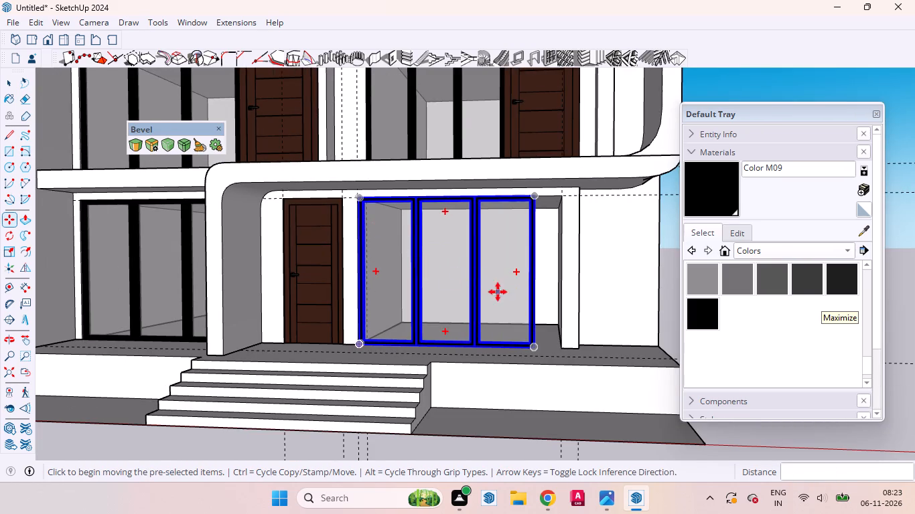
scroll(457, 261, down, 5)
key(space)
Scale the copied window's width by about 1.15 along the red axis to fill the new opening.
scroll(506, 268, up, 5)
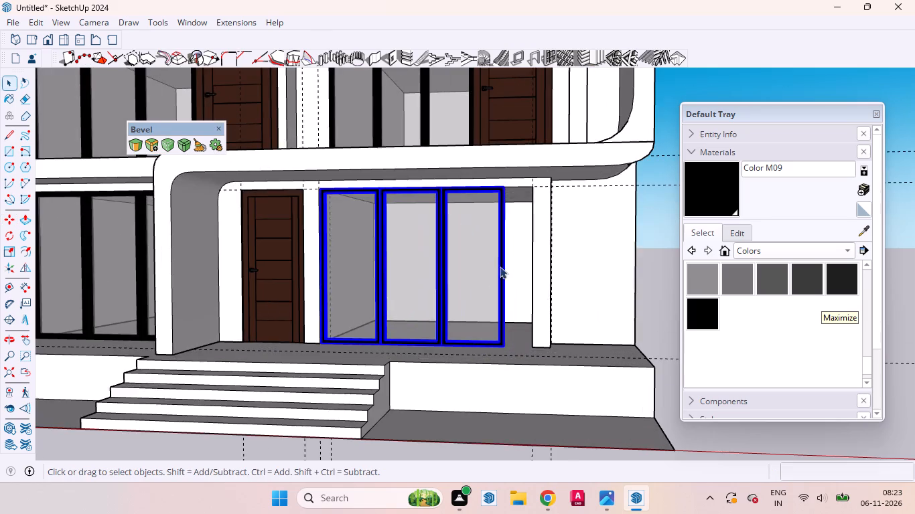
middle_drag(499, 268, 531, 375)
scroll(509, 249, up, 5)
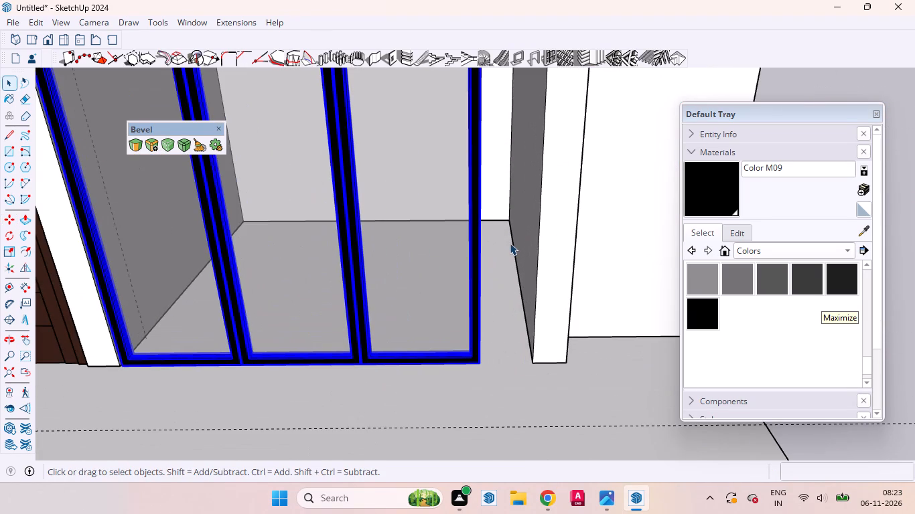
key(s)
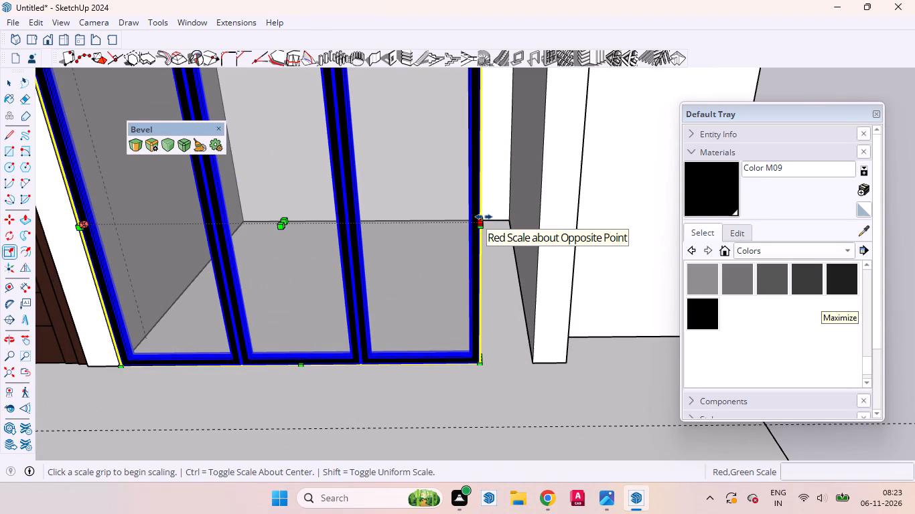
click(484, 217)
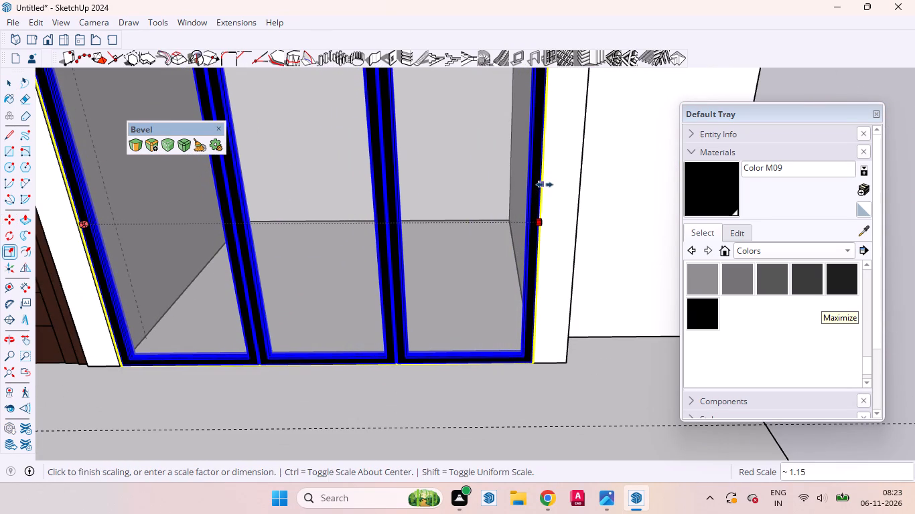
click(545, 185)
scroll(538, 274, down, 16)
key(space)
click(584, 406)
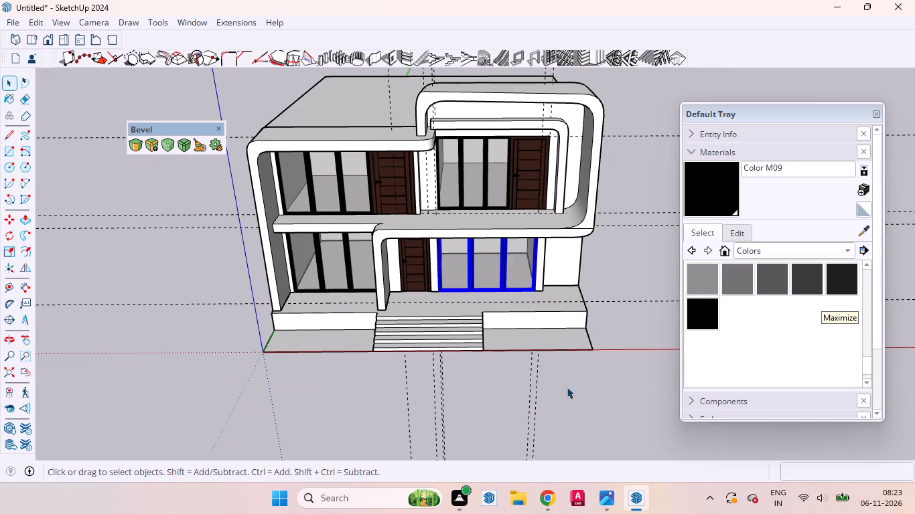
Examine the completed facade from several angles, including the upper-floor windows and doors.
middle_drag(528, 365, 616, 180)
scroll(490, 195, up, 6)
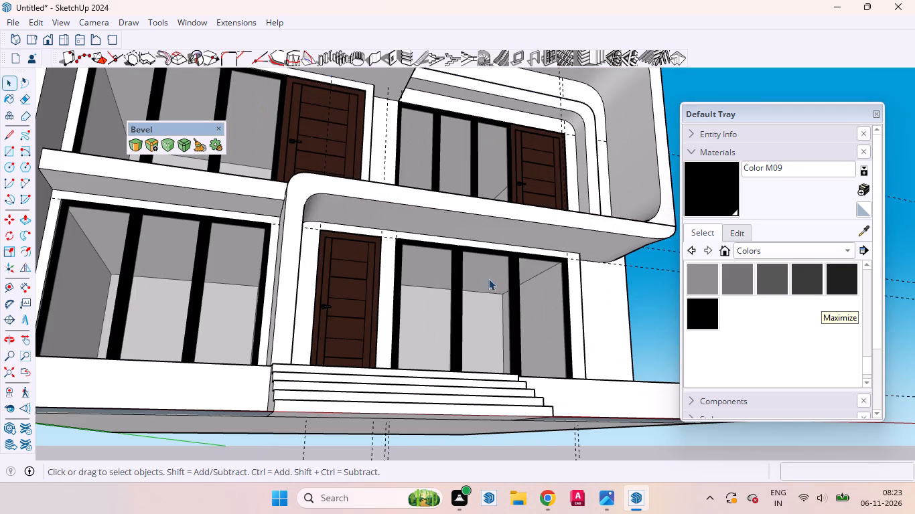
middle_drag(502, 267, 412, 409)
scroll(407, 386, down, 14)
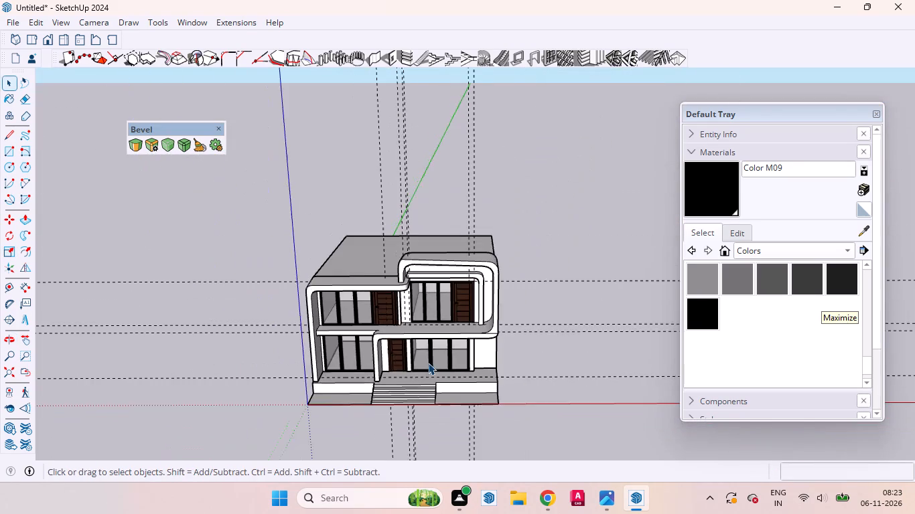
middle_drag(428, 363, 488, 234)
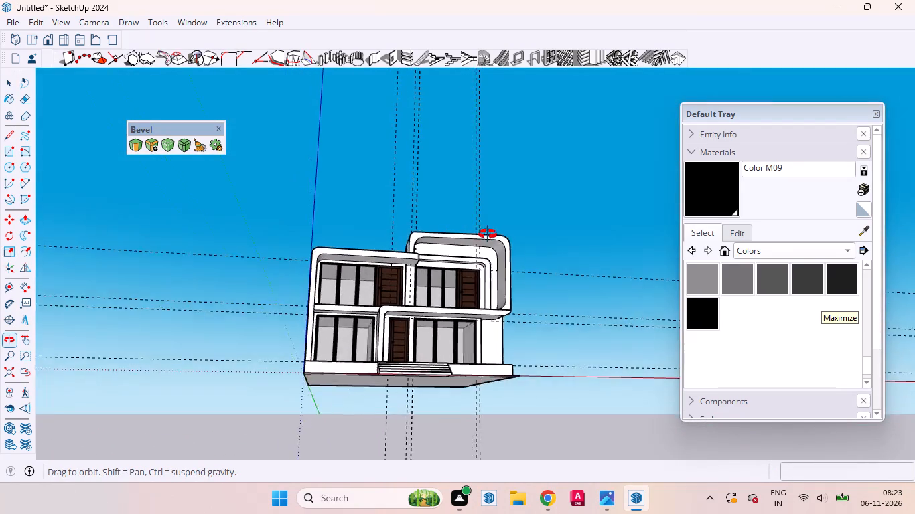
middle_drag(488, 234, 513, 336)
scroll(414, 343, up, 16)
middle_drag(335, 282, 463, 273)
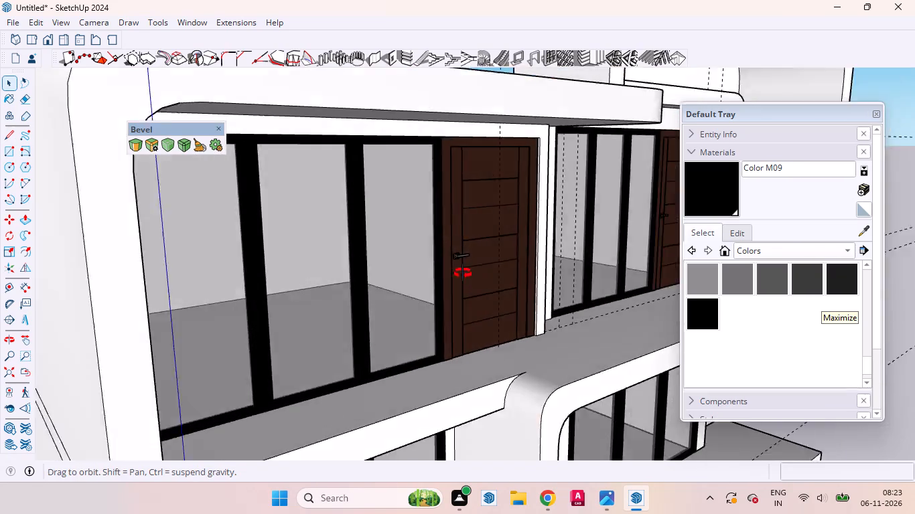
middle_drag(463, 273, 478, 315)
scroll(437, 306, up, 20)
scroll(165, 327, down, 13)
scroll(205, 328, down, 20)
scroll(234, 325, up, 1)
scroll(235, 325, down, 5)
middle_drag(364, 325, 320, 335)
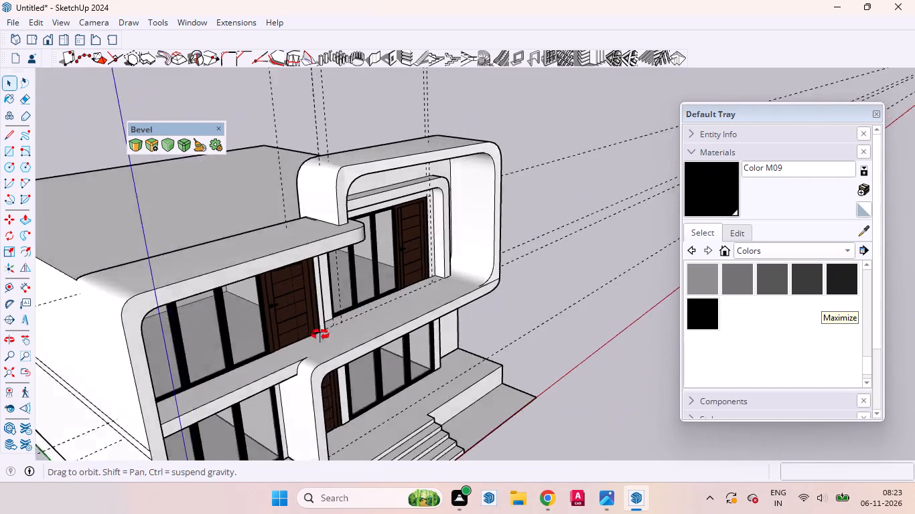
middle_drag(320, 335, 159, 292)
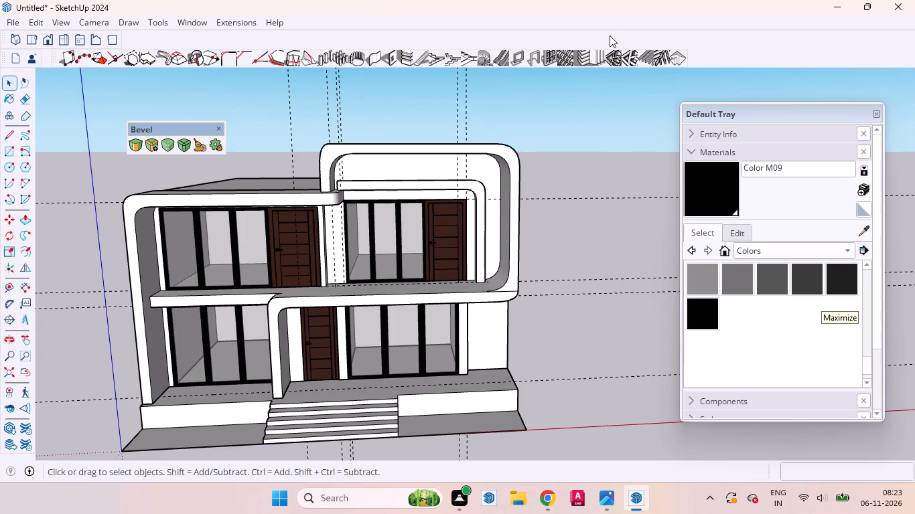
Open the wall group and delete its vertical construction guides extending above the roof.
scroll(571, 50, down, 6)
drag(505, 121, 421, 80)
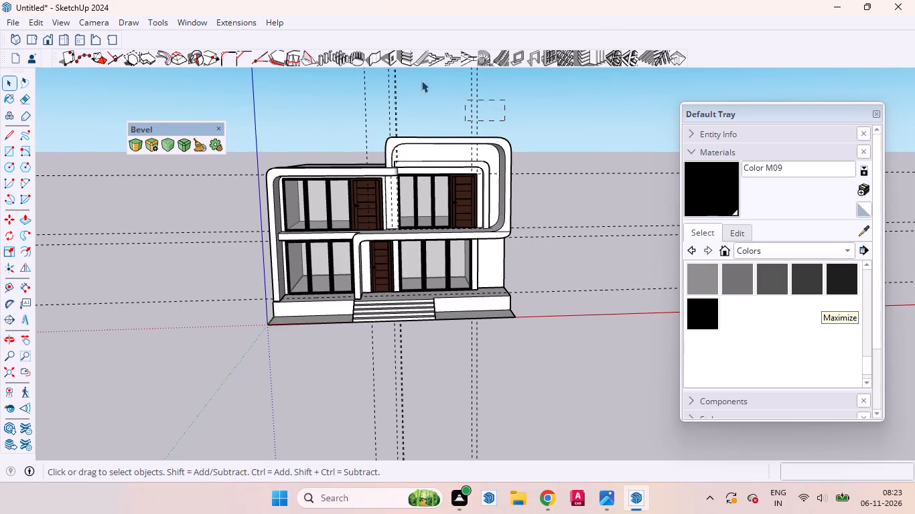
drag(421, 80, 321, 53)
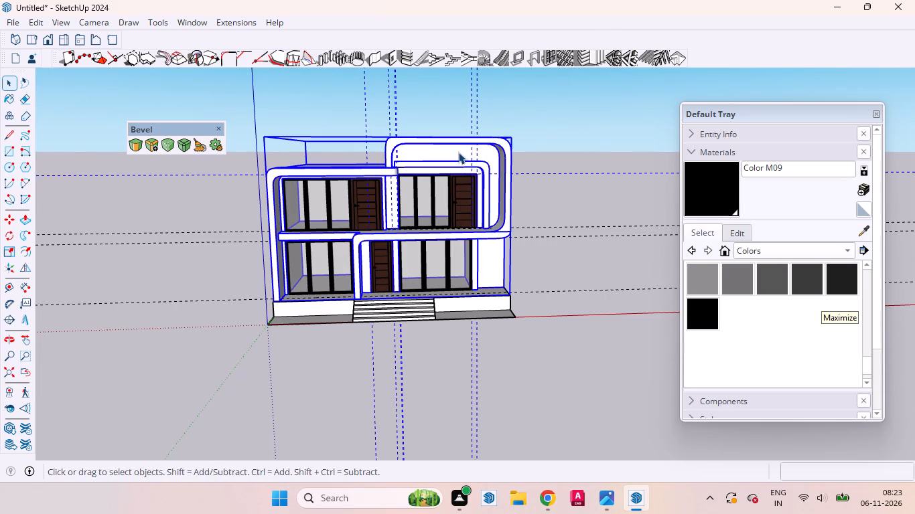
double_click(452, 152)
drag(511, 113, 281, 48)
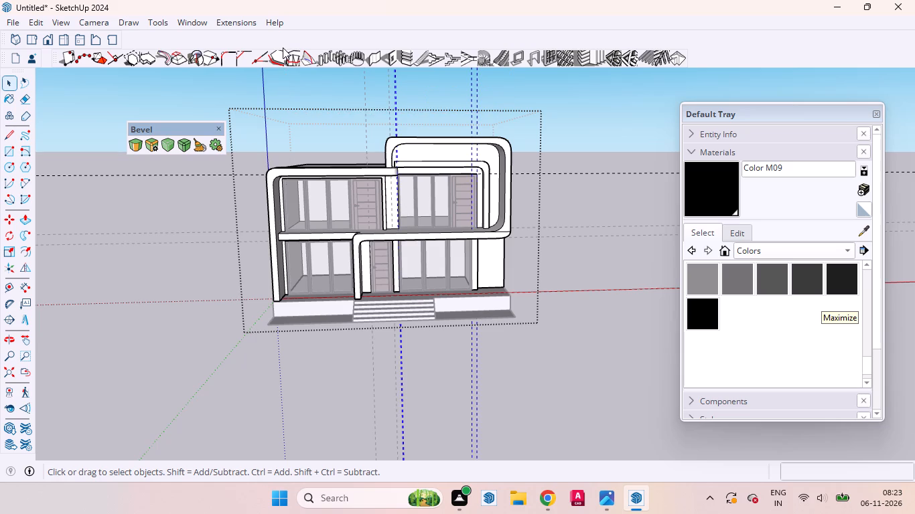
key(Delete)
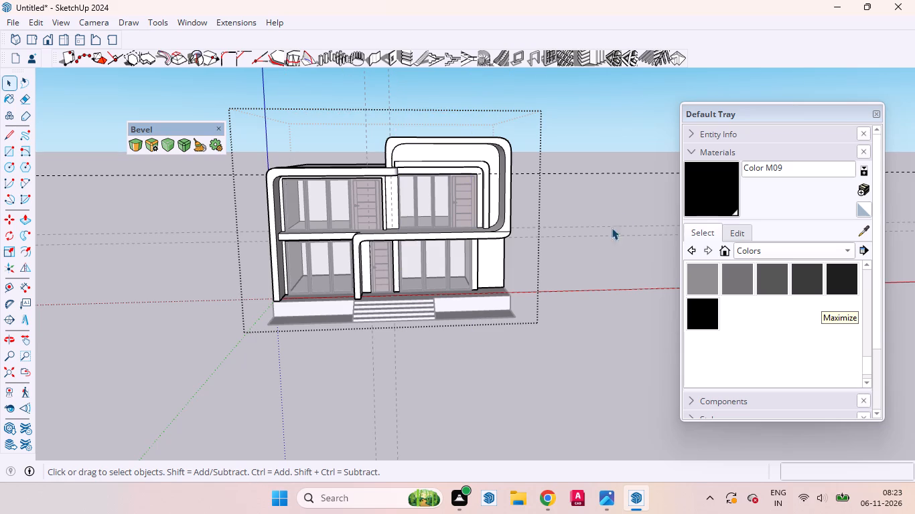
Delete the leftover horizontal construction guides, both inside the open wall group and outside it around the house.
drag(618, 218, 570, 98)
key(Delete)
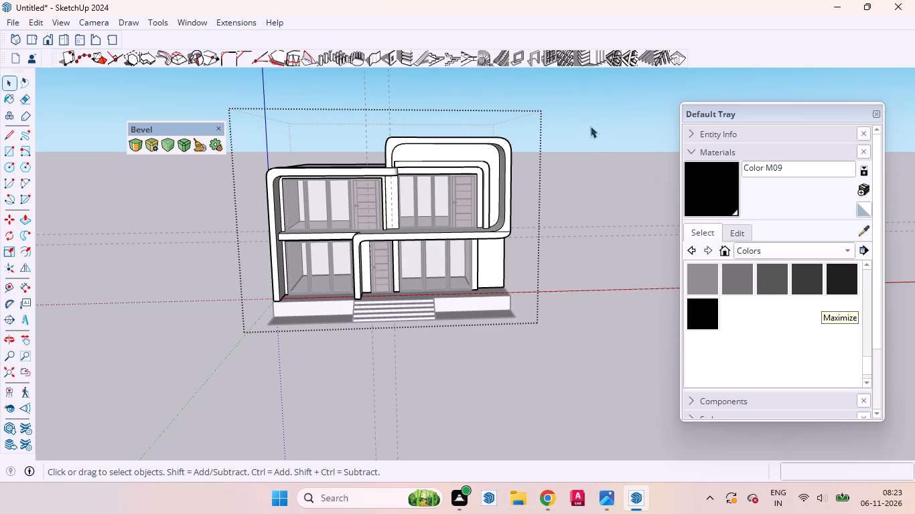
double_click(573, 250)
drag(586, 264, 560, 202)
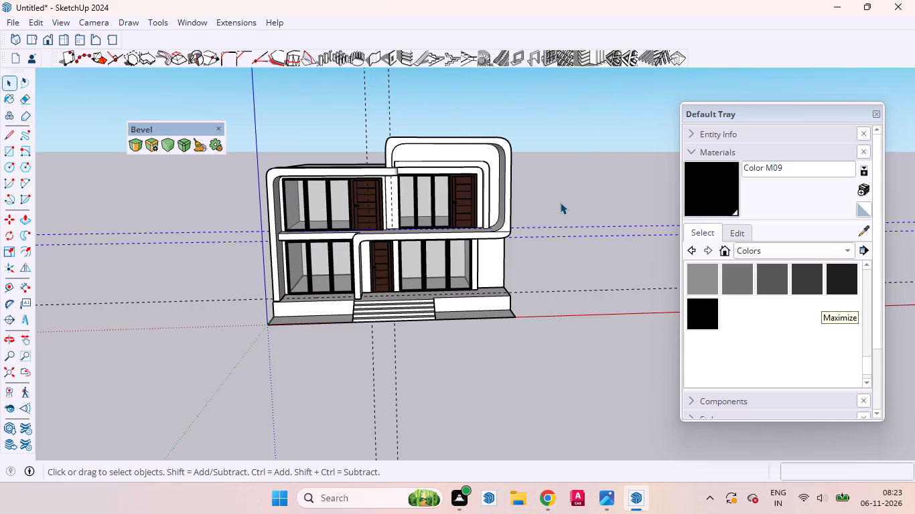
key(Delete)
drag(607, 324, 549, 264)
key(Delete)
Push/Pull the stepped side face of the entrance stairs 13' 4" to the plinth's end at the axis origin.
scroll(433, 242, up, 10)
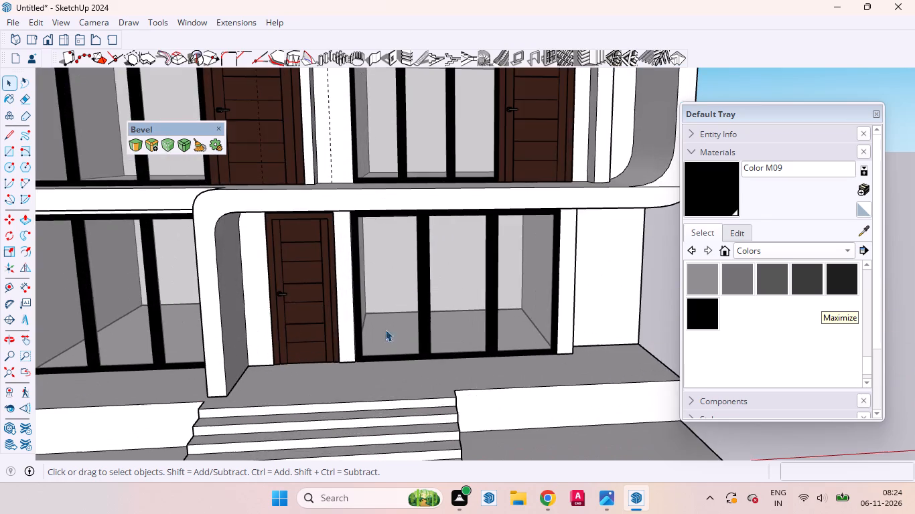
middle_drag(357, 411, 557, 417)
scroll(559, 402, up, 1)
scroll(557, 272, down, 8)
scroll(469, 356, up, 6)
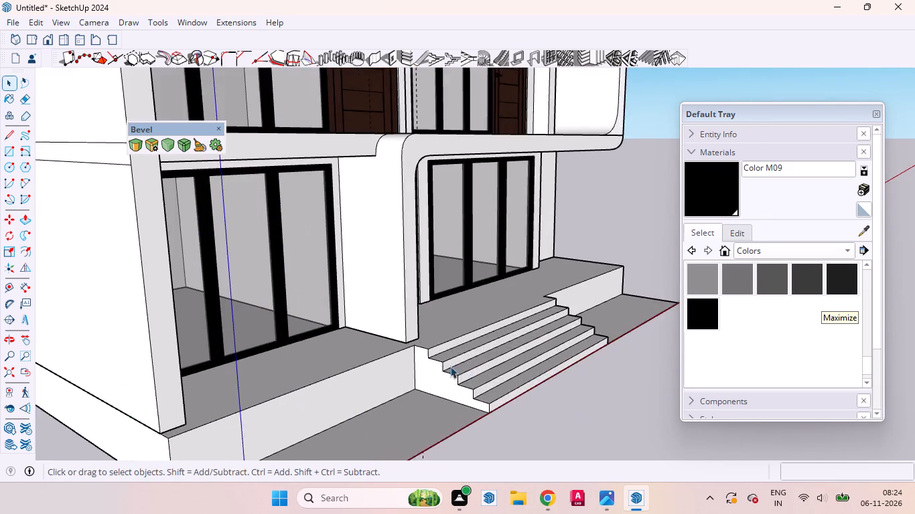
scroll(450, 366, up, 4)
click(435, 373)
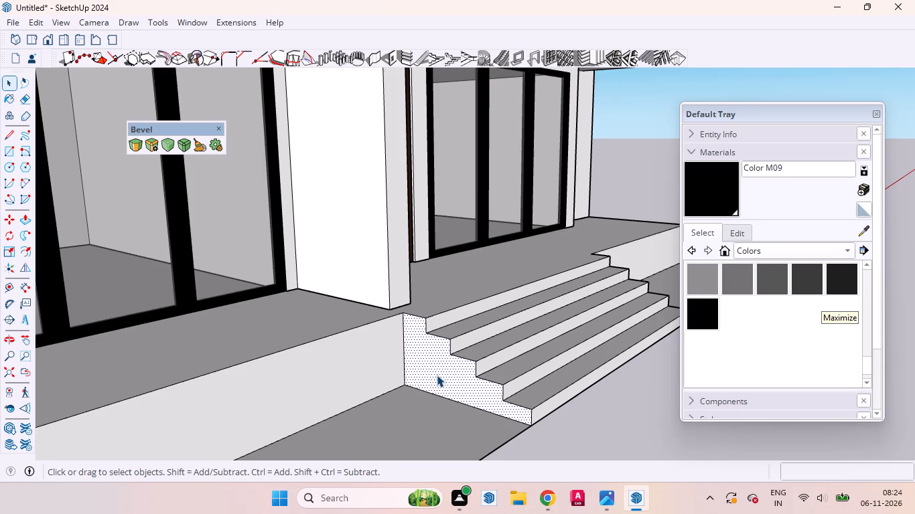
scroll(480, 252, down, 9)
scroll(460, 272, up, 6)
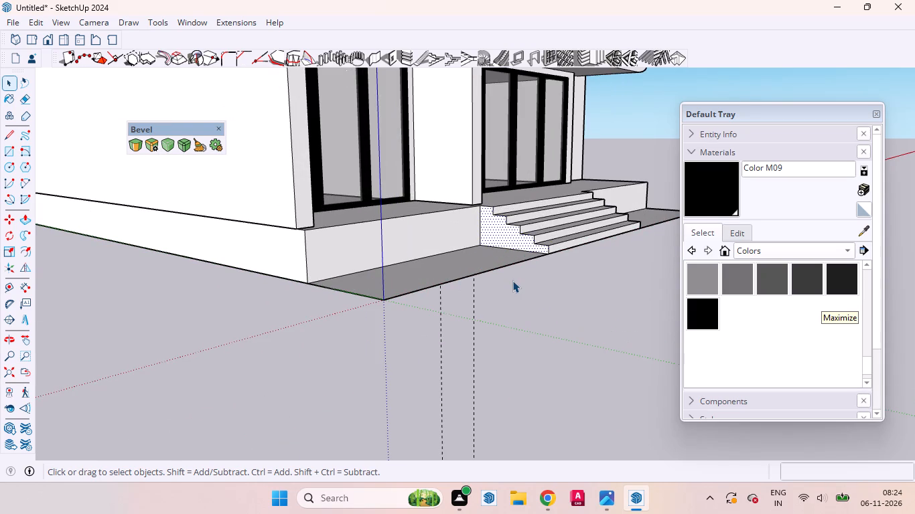
key(p)
click(500, 234)
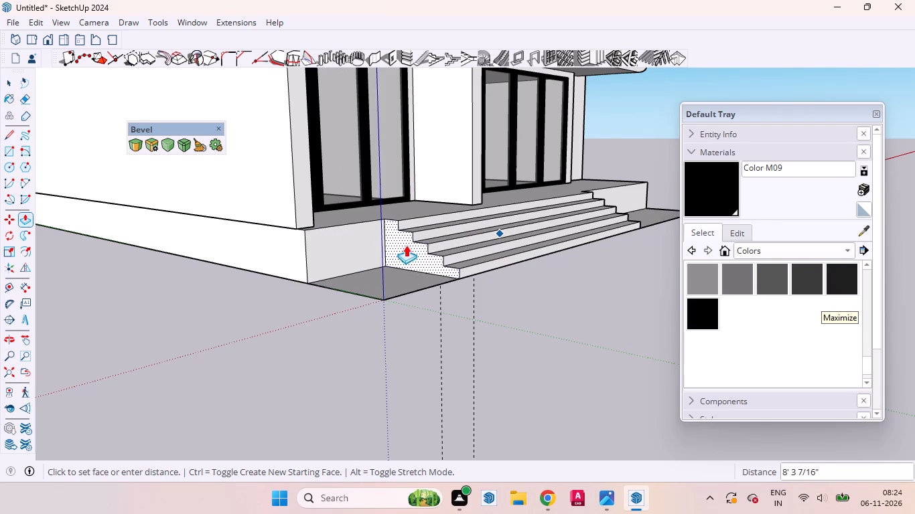
middle_drag(423, 246, 101, 284)
scroll(114, 284, up, 1)
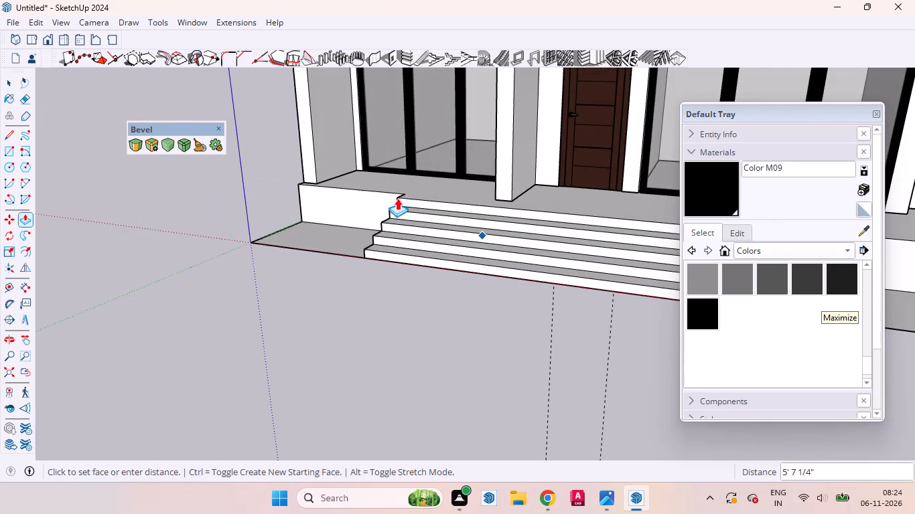
middle_drag(394, 207, 574, 262)
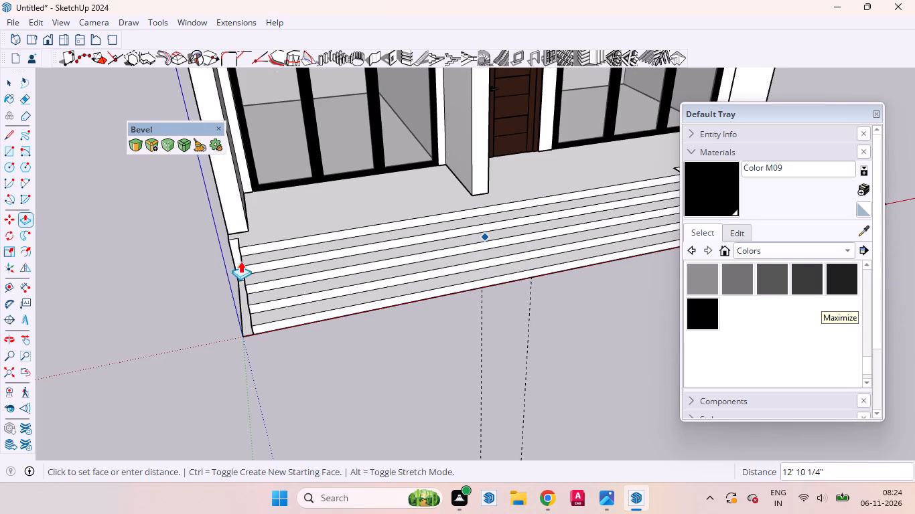
click(225, 229)
Push/Pull the opposite stepped side face of the stairs 13' 4" to the plinth's other front corner.
scroll(250, 340, down, 5)
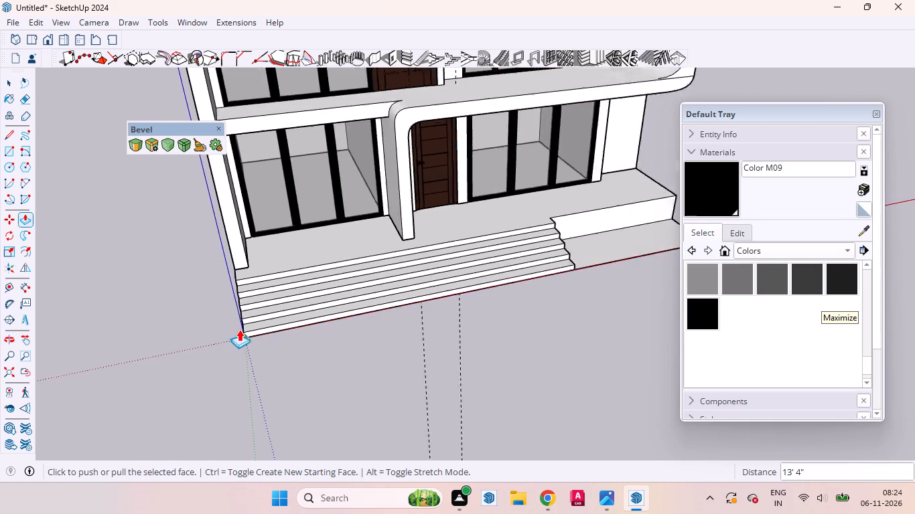
scroll(239, 329, down, 6)
middle_drag(402, 304, 82, 268)
scroll(567, 268, up, 10)
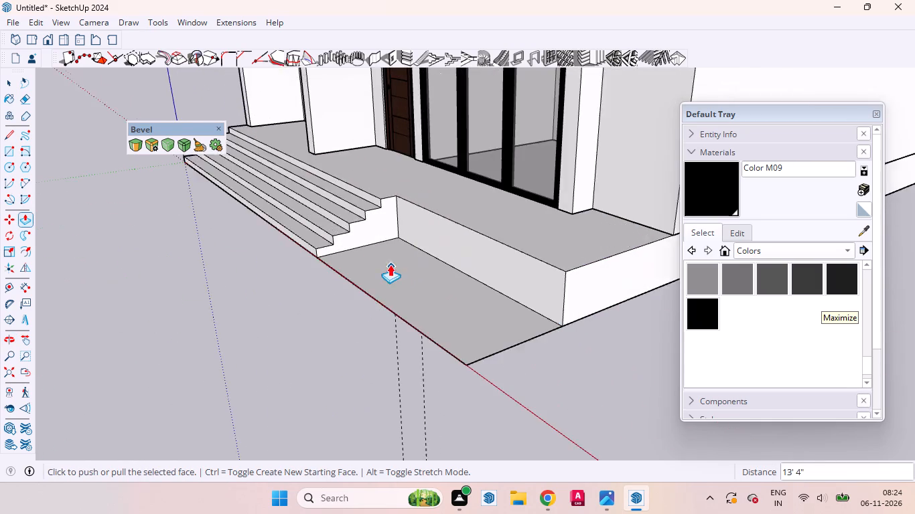
scroll(390, 264, up, 4)
key(space)
click(376, 216)
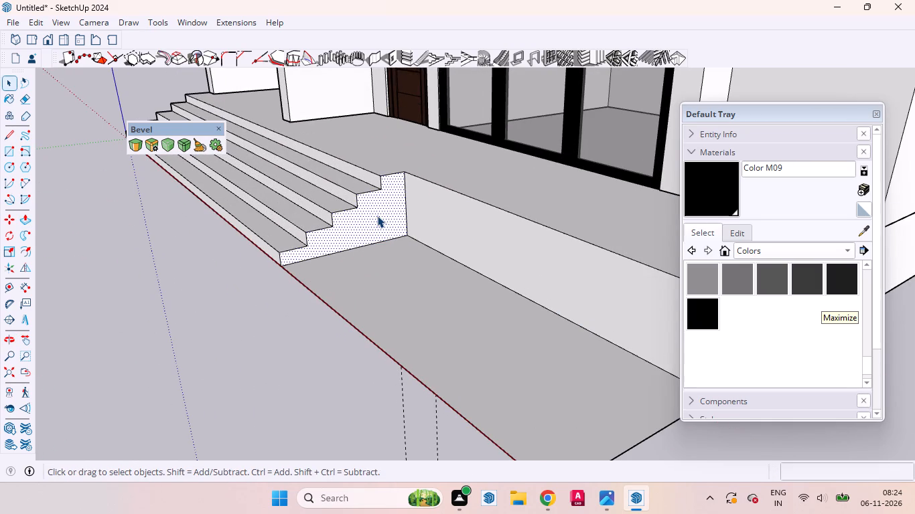
key(p)
click(378, 216)
scroll(399, 237, down, 1)
scroll(399, 237, up, 1)
scroll(399, 237, down, 6)
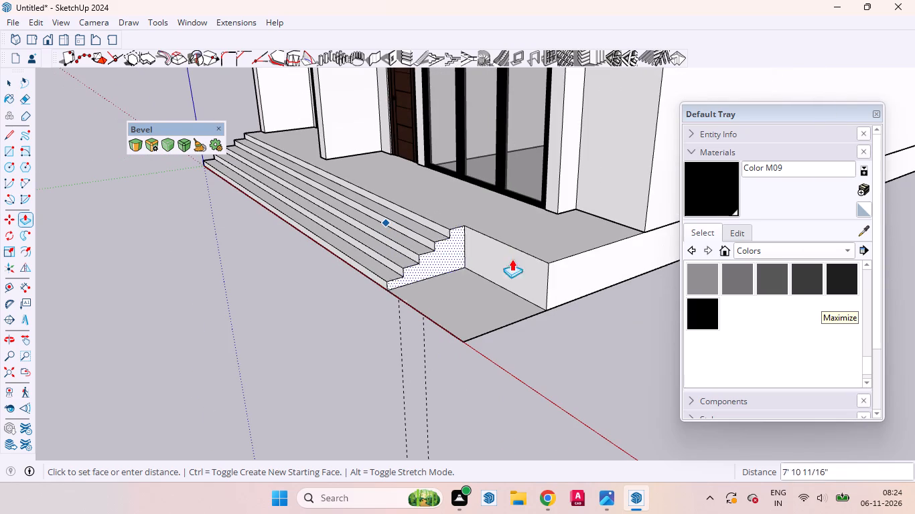
click(545, 262)
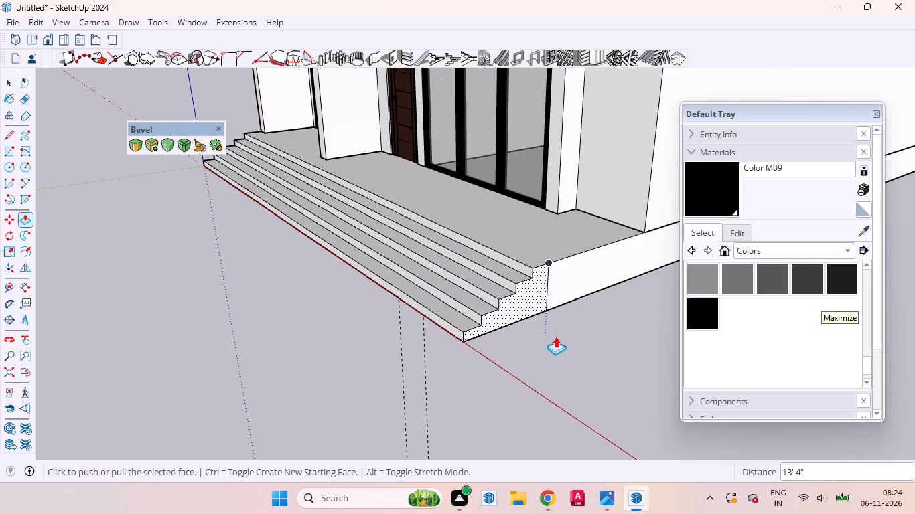
Erase the vertical edge separating the stair side from the plinth side face at the origin end.
key(space)
scroll(558, 333, down, 9)
middle_drag(531, 347, 910, 339)
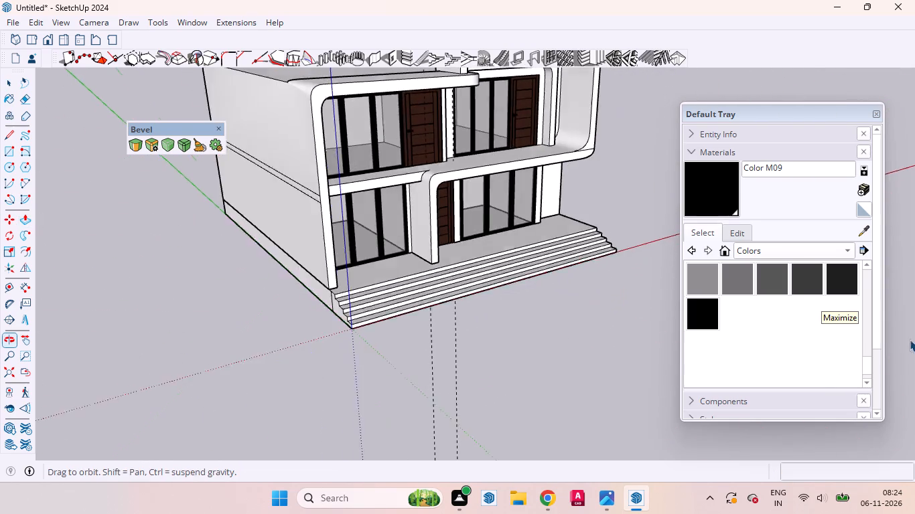
middle_drag(910, 339, 912, 342)
scroll(486, 283, down, 4)
middle_drag(477, 311, 290, 254)
scroll(400, 246, up, 5)
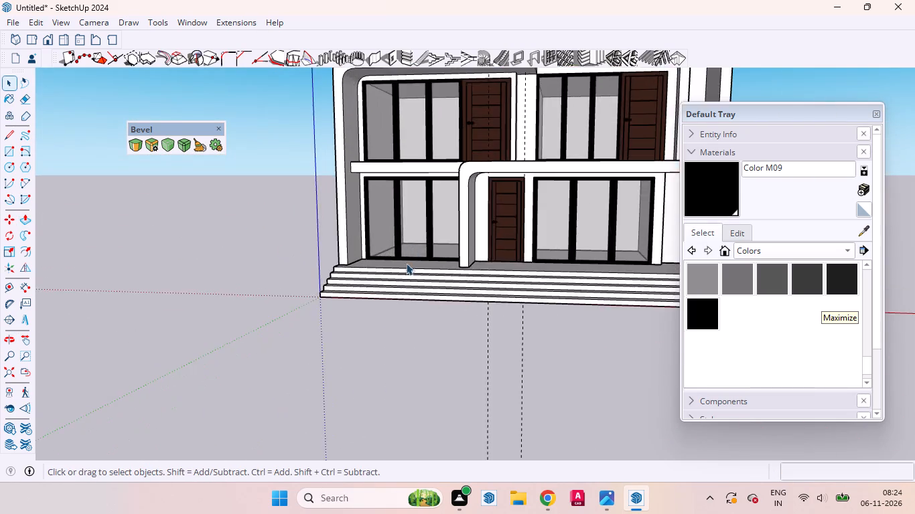
scroll(405, 280, down, 4)
middle_drag(438, 284, 449, 240)
scroll(431, 266, up, 4)
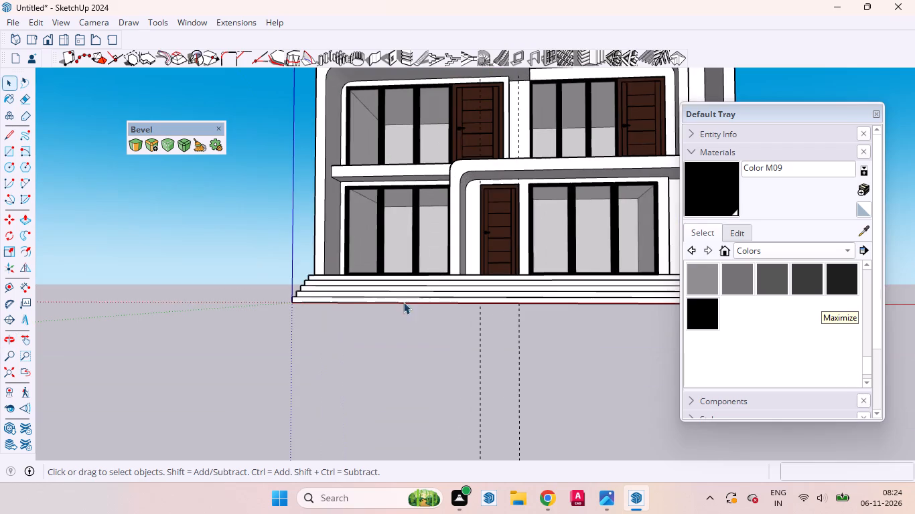
middle_drag(305, 313, 607, 280)
scroll(446, 264, up, 4)
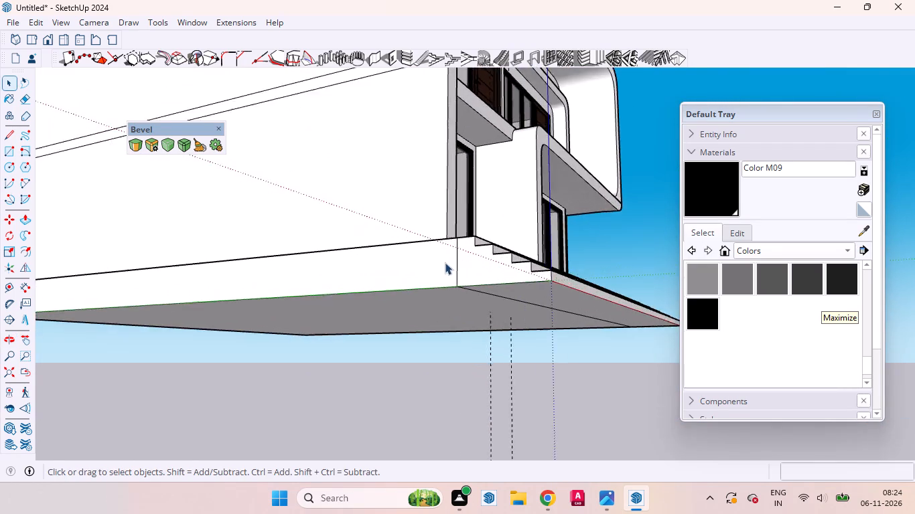
scroll(445, 262, up, 4)
click(457, 251)
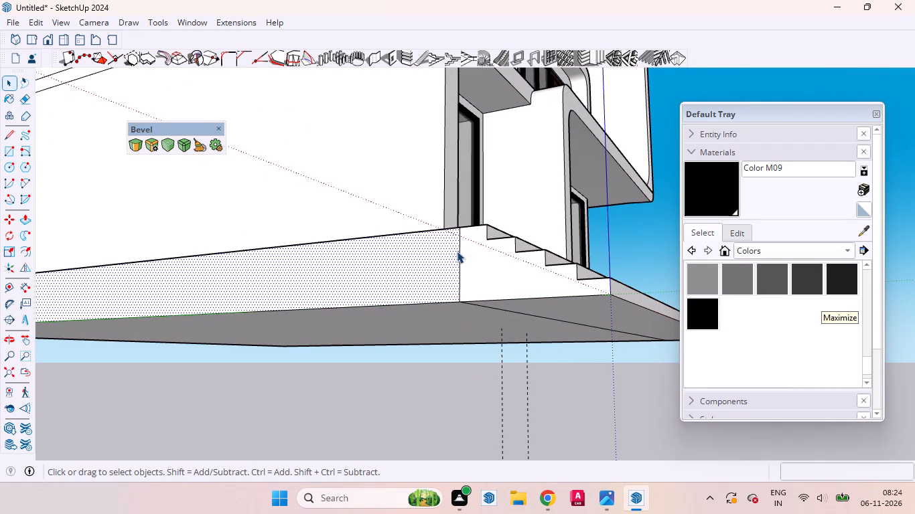
click(459, 254)
right_click(459, 254)
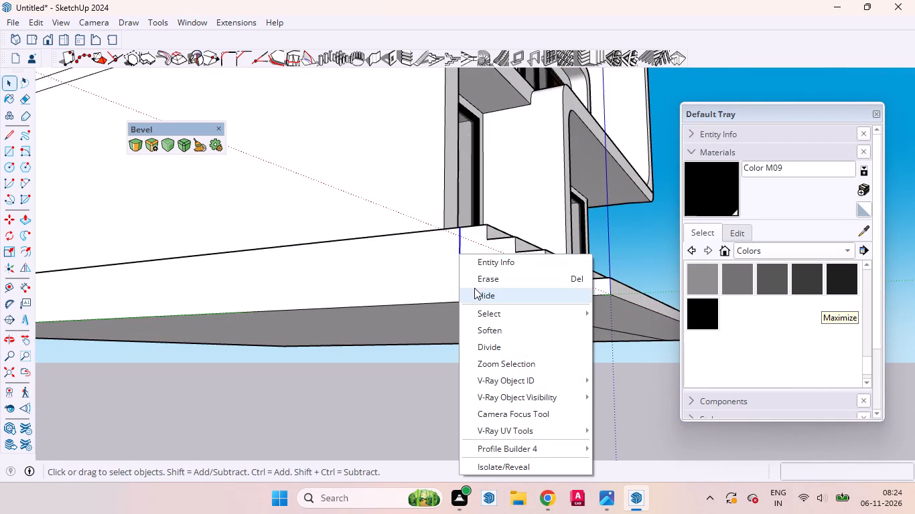
click(476, 283)
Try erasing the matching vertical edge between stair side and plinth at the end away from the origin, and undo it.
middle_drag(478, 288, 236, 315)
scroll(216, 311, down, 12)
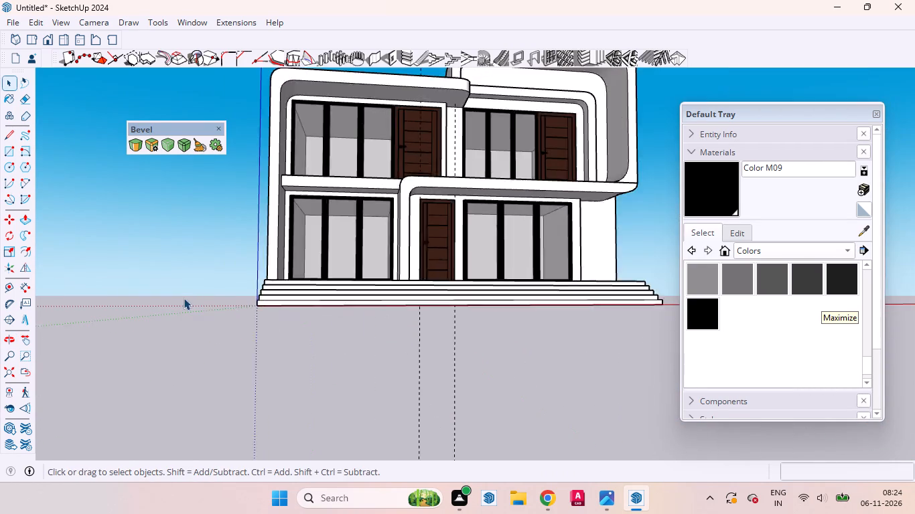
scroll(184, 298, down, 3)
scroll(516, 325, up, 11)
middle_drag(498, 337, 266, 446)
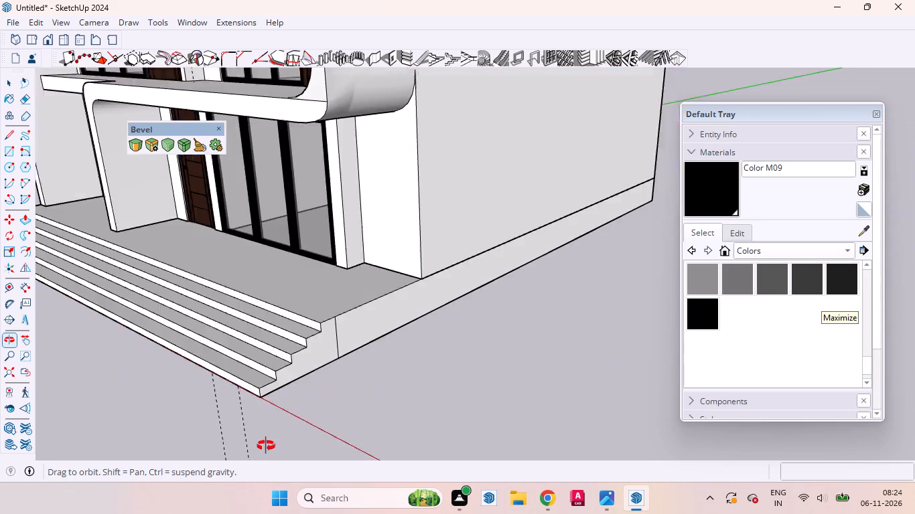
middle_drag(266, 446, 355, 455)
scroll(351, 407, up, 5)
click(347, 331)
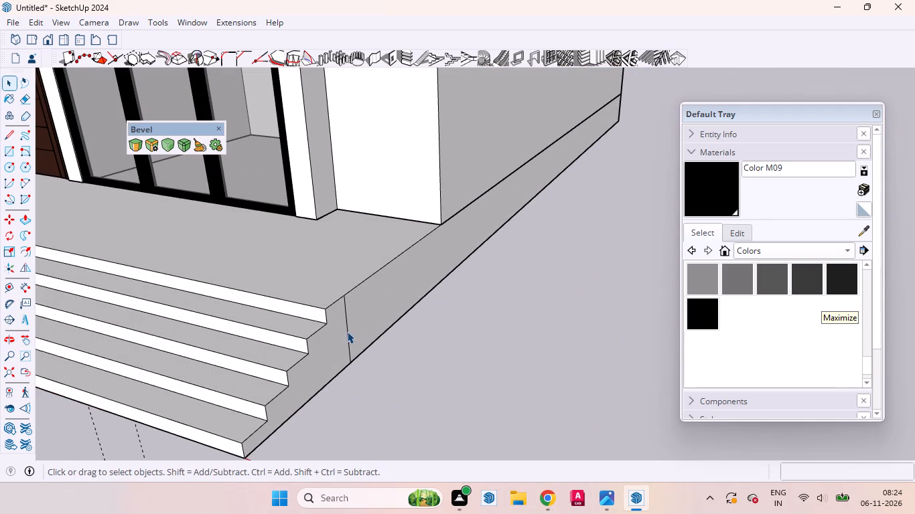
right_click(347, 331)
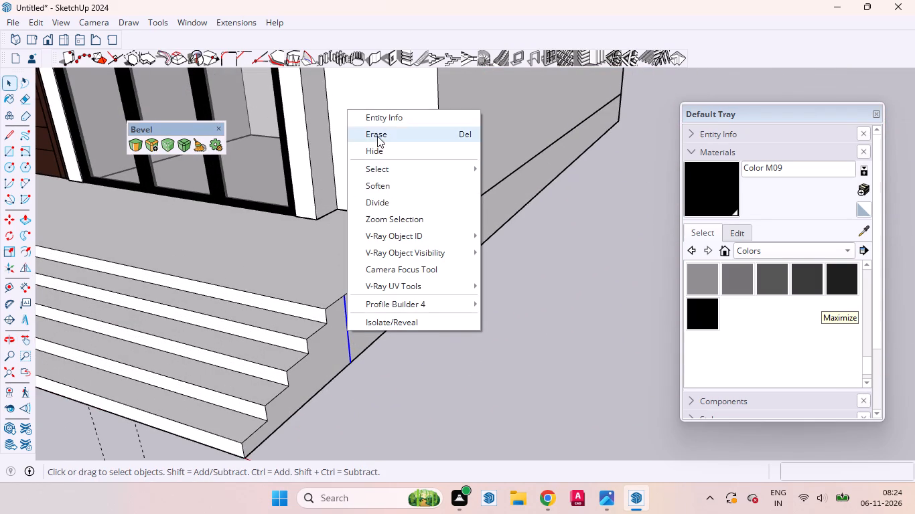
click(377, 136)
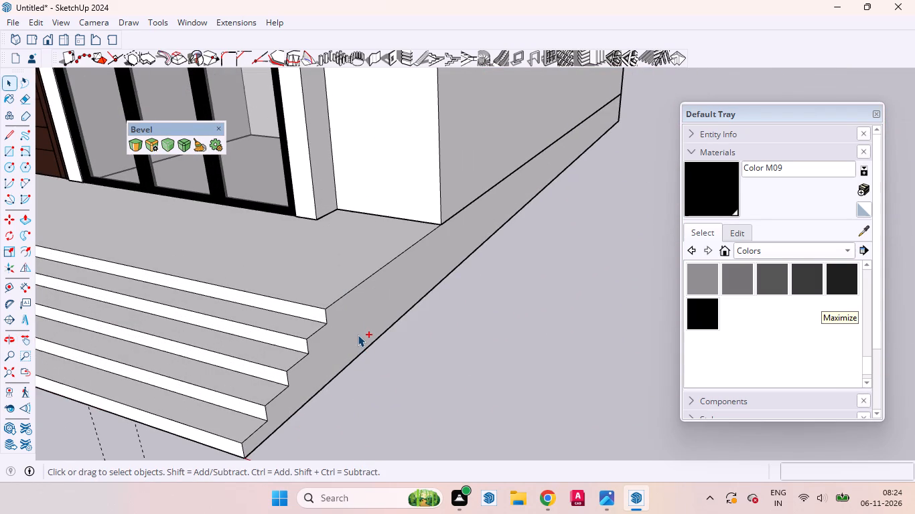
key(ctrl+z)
Push the stair side face away from the origin back by about 5' 3/4", in line with the ground-floor wall's projecting end.
click(340, 344)
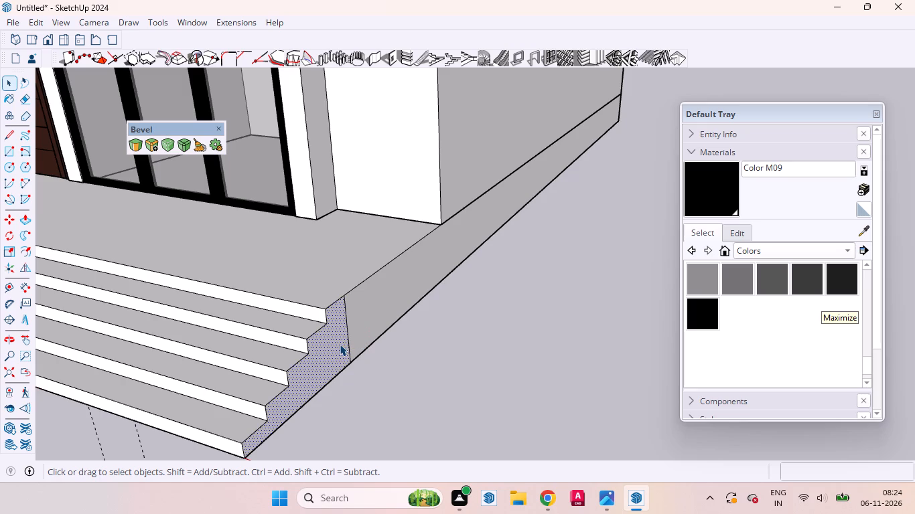
key(p)
click(340, 344)
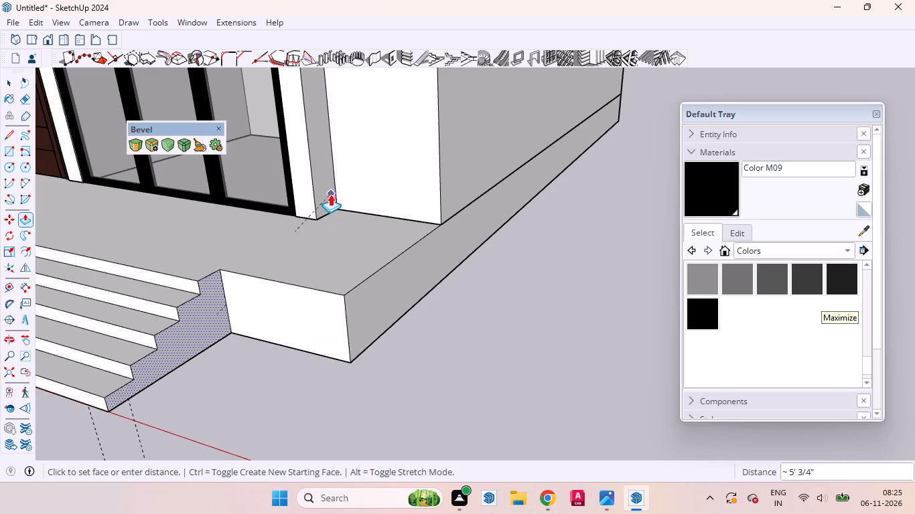
click(313, 200)
scroll(419, 349, down, 13)
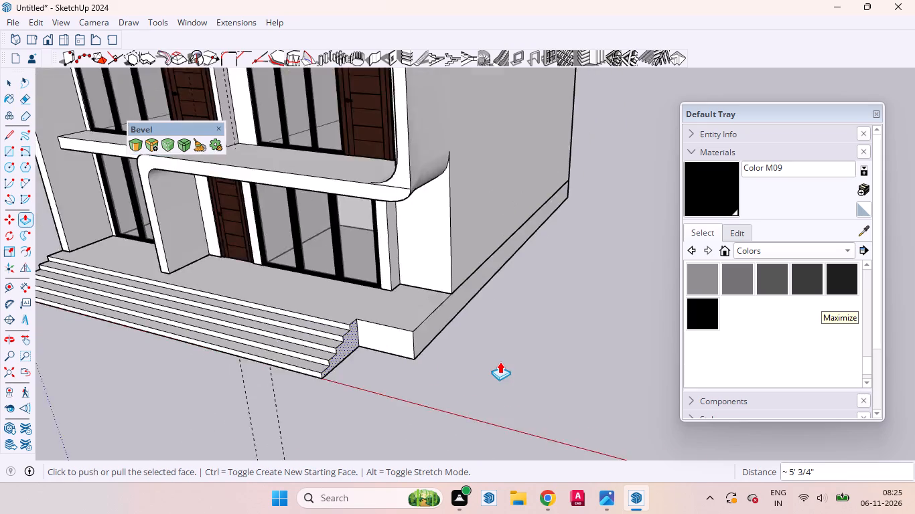
scroll(500, 361, down, 3)
middle_drag(466, 375, 634, 293)
key(space)
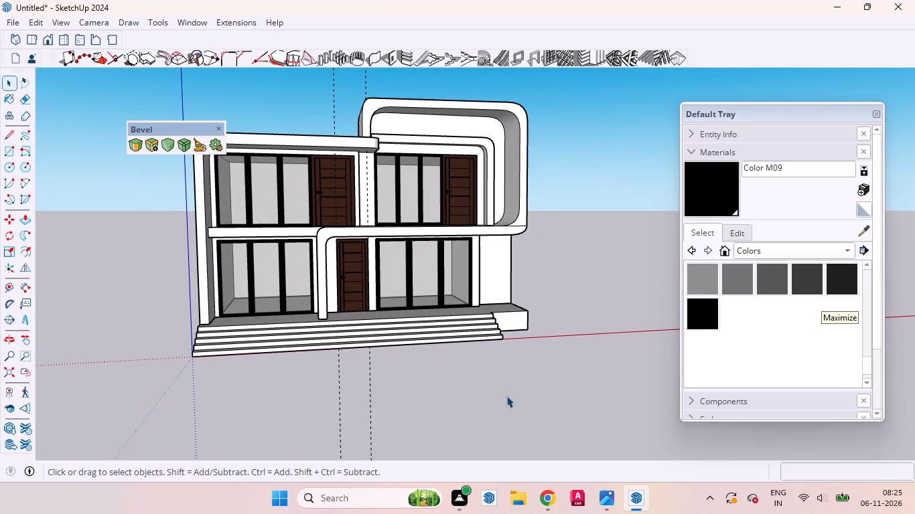
key(space)
click(510, 348)
Draw a 2' 6" vertical line on the origin-side plinth face, from the front wall corner to the bottom edge.
scroll(188, 321, up, 4)
middle_drag(198, 340, 437, 345)
scroll(423, 352, up, 1)
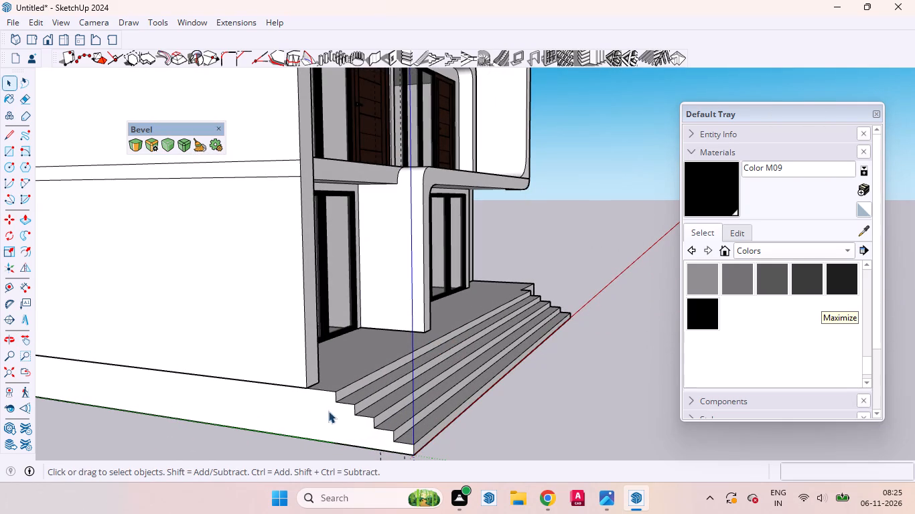
click(307, 402)
scroll(399, 343, down, 4)
key(l)
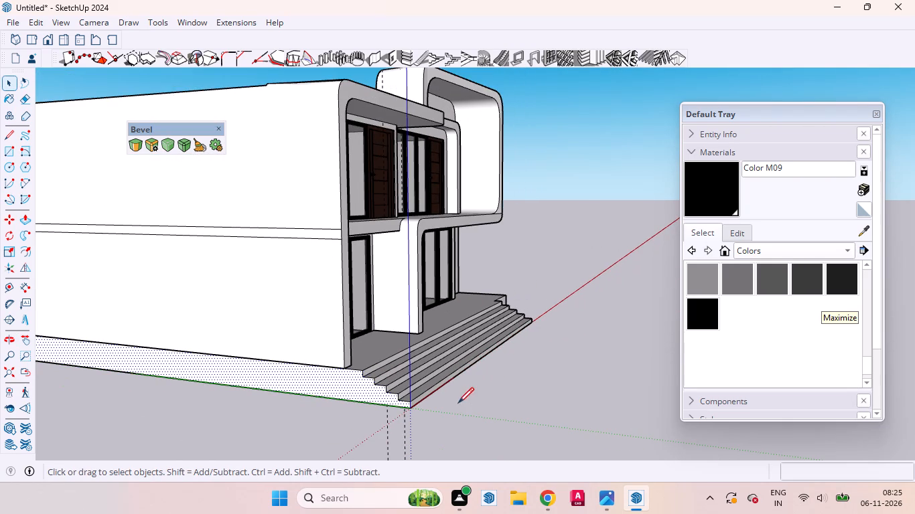
scroll(349, 425, up, 10)
middle_drag(344, 400, 400, 354)
scroll(401, 353, up, 1)
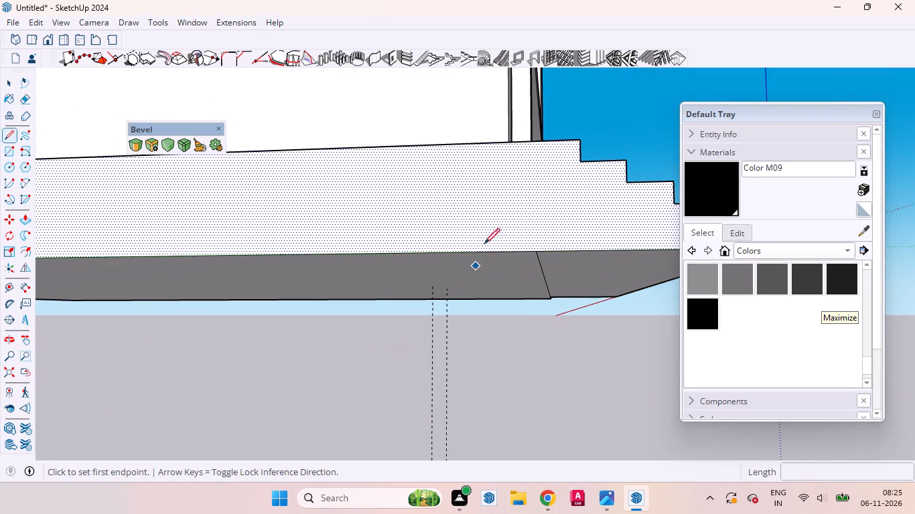
click(505, 144)
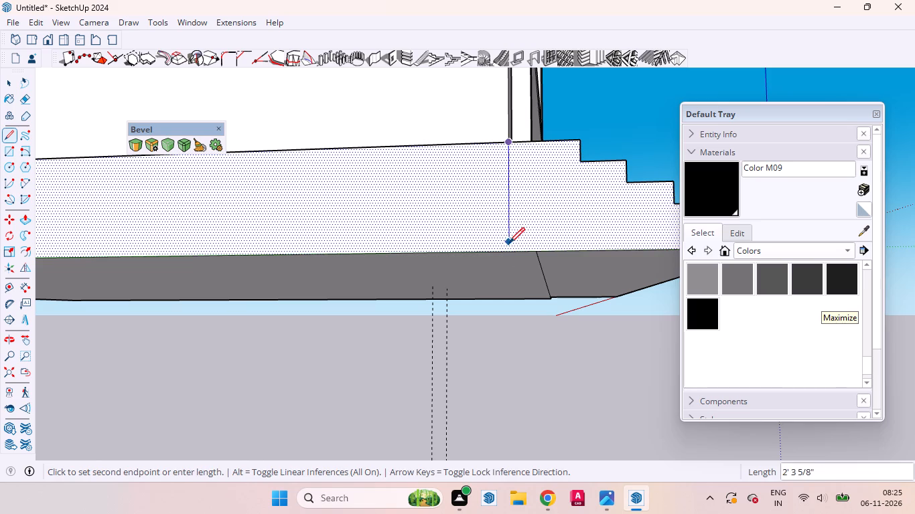
click(509, 250)
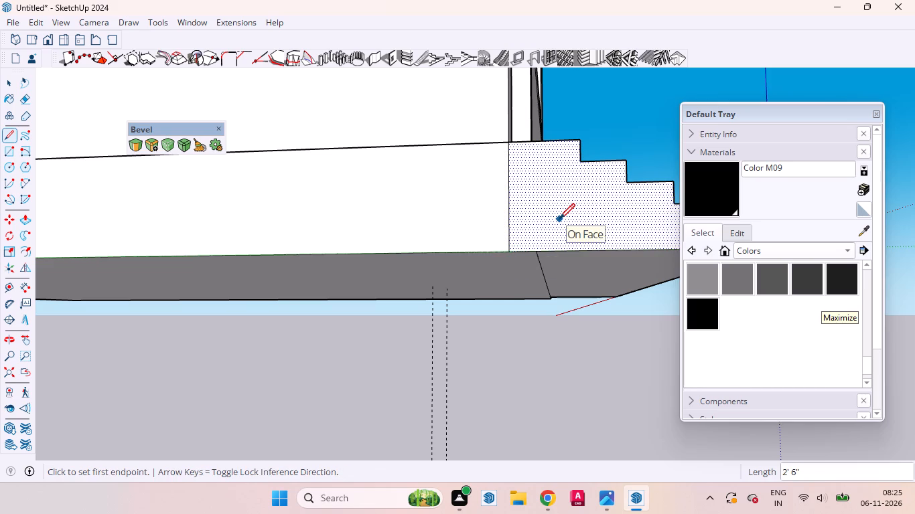
Push the origin-side stair side face back by the same distance as the stair face at the opposite end.
key(space)
middle_drag(428, 325, 136, 450)
scroll(105, 384, down, 9)
middle_drag(254, 364, 294, 375)
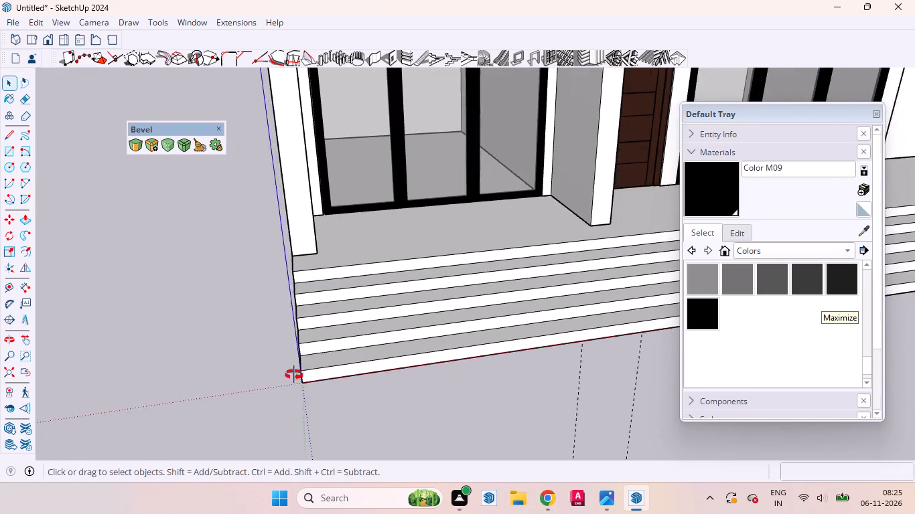
middle_drag(294, 375, 433, 321)
scroll(429, 321, up, 1)
key(p)
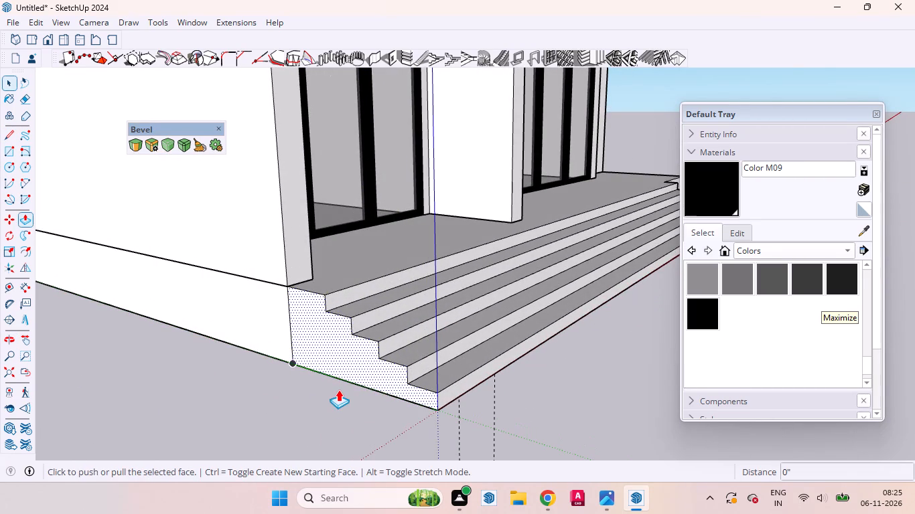
double_click(342, 357)
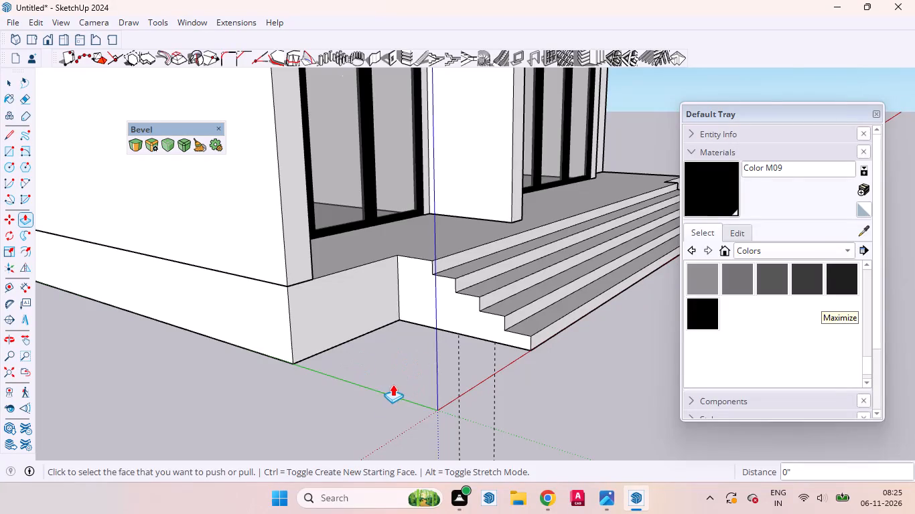
key(space)
Delete the two vertical dashed construction guides running below the entrance stairs.
middle_drag(478, 374, 230, 404)
scroll(273, 393, down, 10)
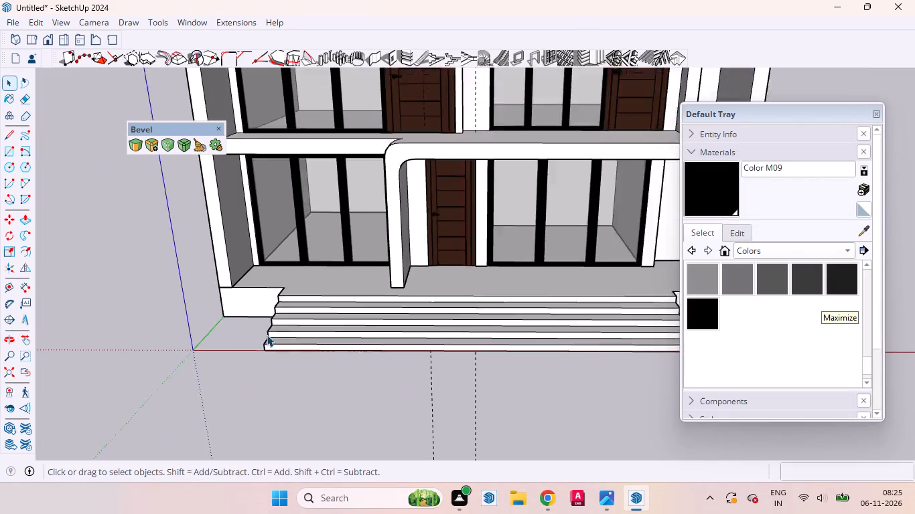
middle_drag(408, 359, 470, 276)
scroll(474, 282, down, 1)
drag(476, 375, 322, 349)
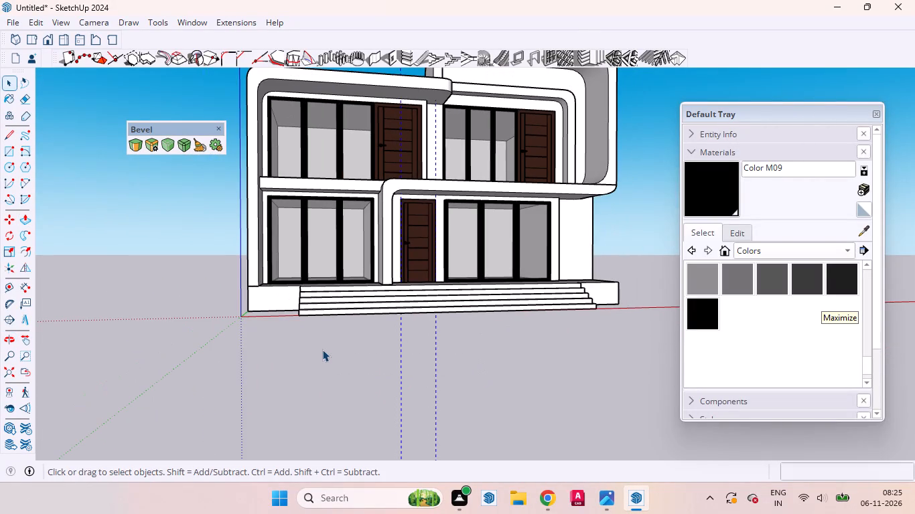
key(Delete)
Examine the front facade, its upper-floor doors and glazing, and the entrance stairs from several angles.
scroll(340, 407, down, 5)
scroll(551, 141, up, 5)
middle_drag(526, 290, 553, 176)
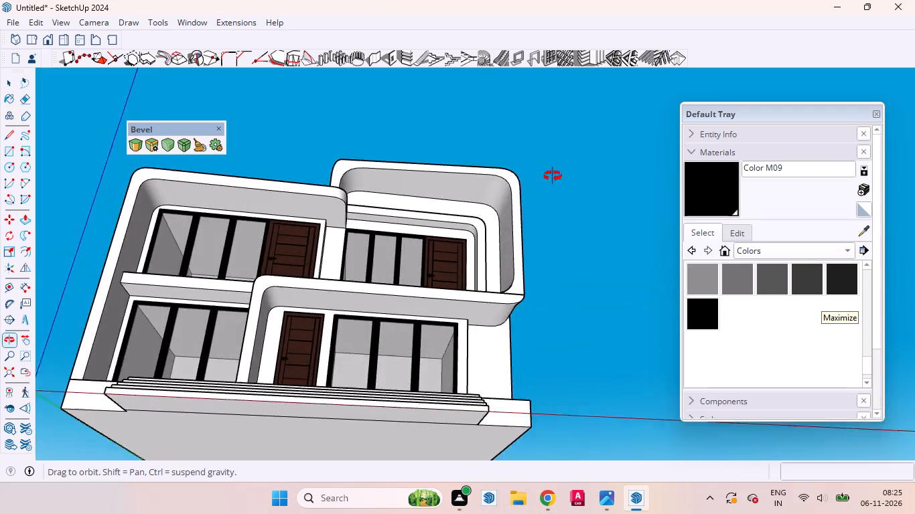
middle_drag(553, 176, 372, 355)
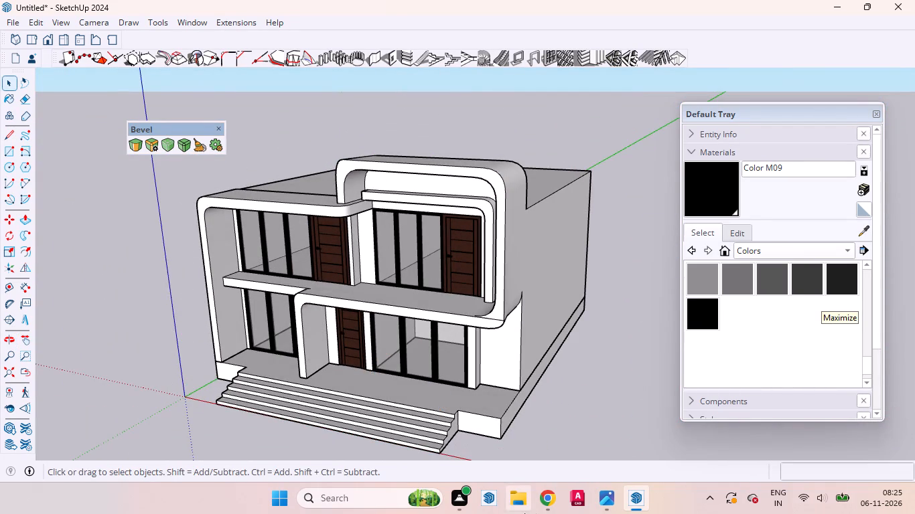
scroll(628, 329, down, 2)
middle_drag(457, 313, 511, 261)
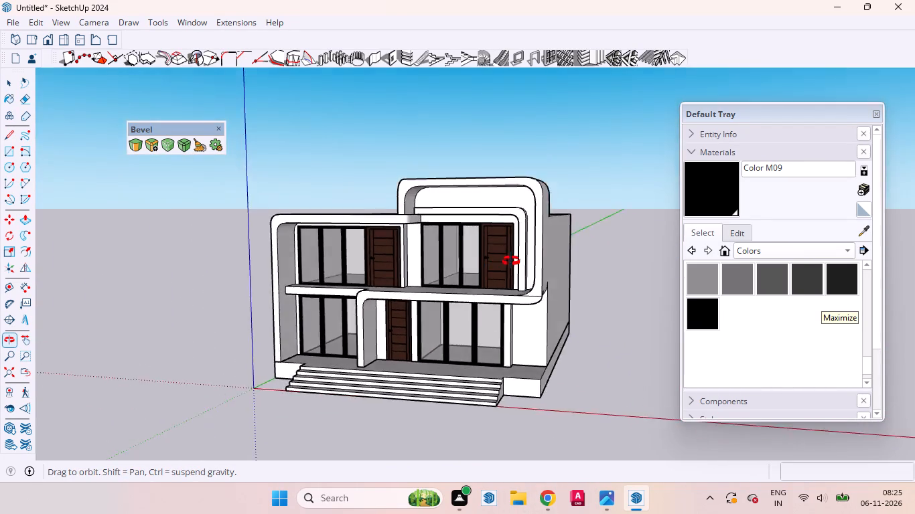
middle_drag(511, 261, 598, 235)
scroll(457, 238, up, 8)
scroll(387, 256, up, 3)
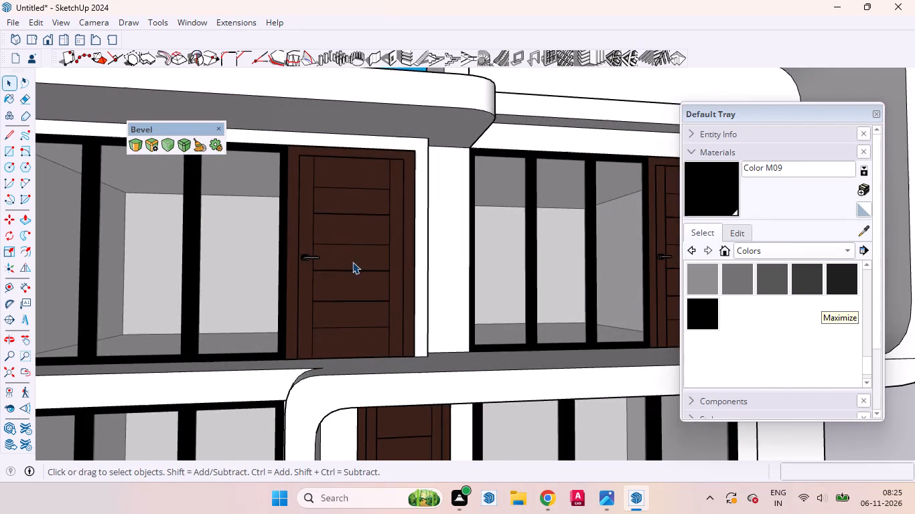
scroll(301, 292, down, 4)
middle_drag(276, 317, 342, 357)
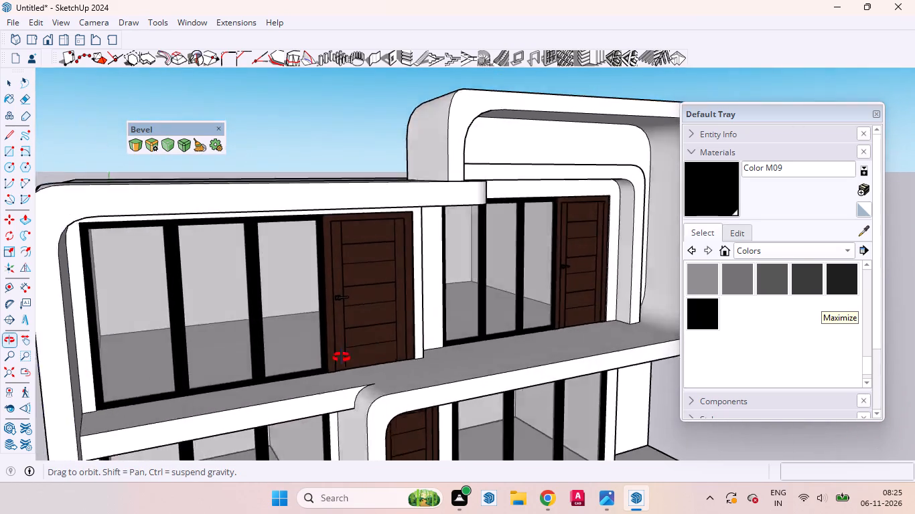
middle_drag(342, 357, 271, 294)
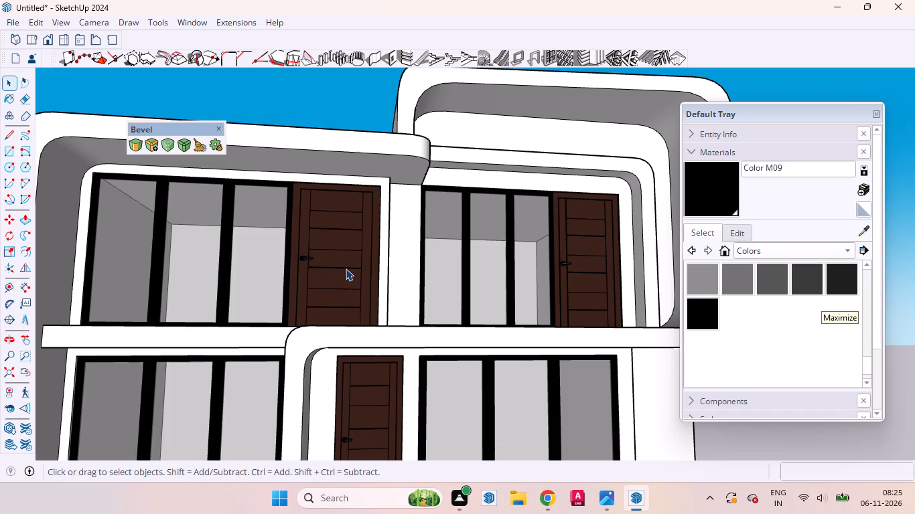
scroll(360, 250, down, 5)
middle_drag(371, 244, 436, 363)
scroll(481, 265, down, 7)
scroll(439, 335, up, 4)
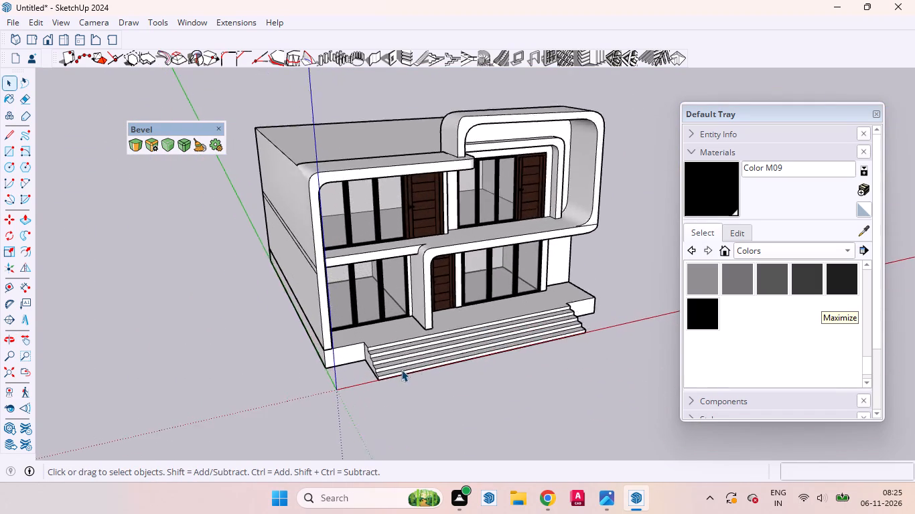
Examine the recessed stair end near the origin and the underside of the plinth.
scroll(401, 369, up, 2)
scroll(330, 394, up, 10)
scroll(436, 371, up, 3)
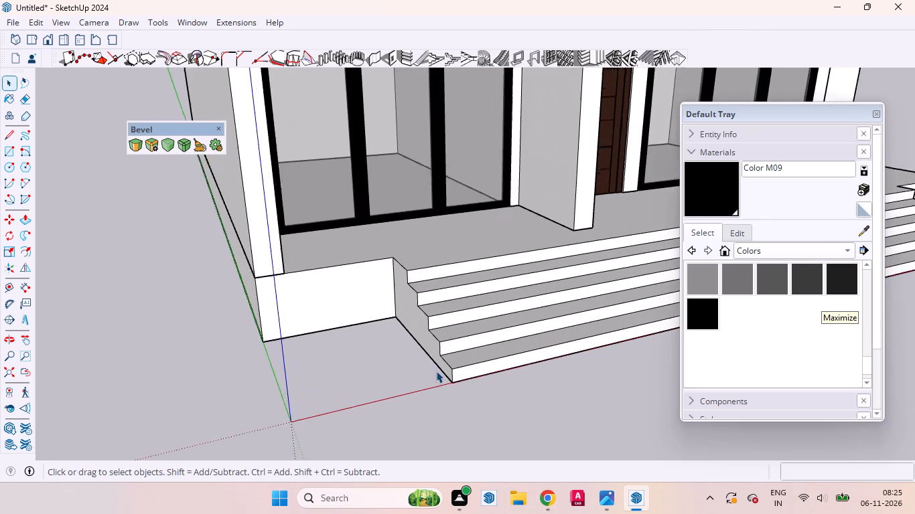
scroll(436, 371, up, 3)
middle_drag(457, 291, 626, 186)
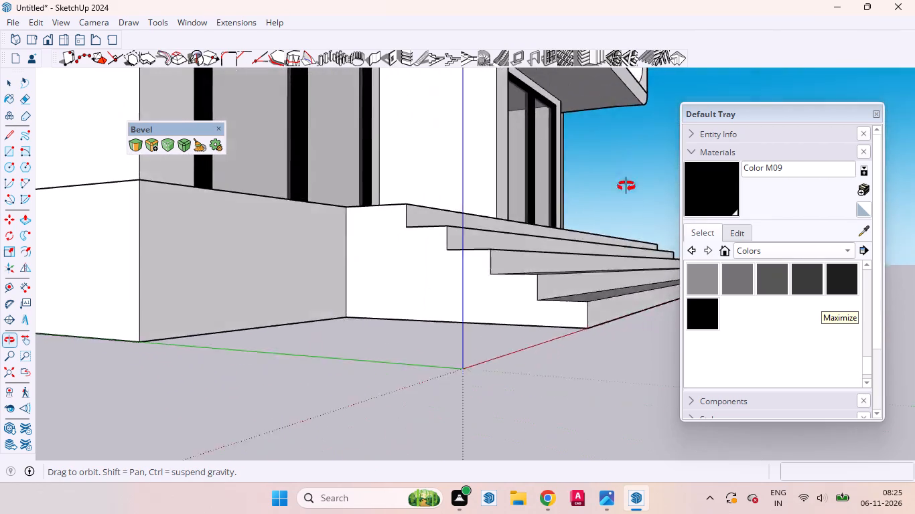
middle_drag(626, 186, 279, 0)
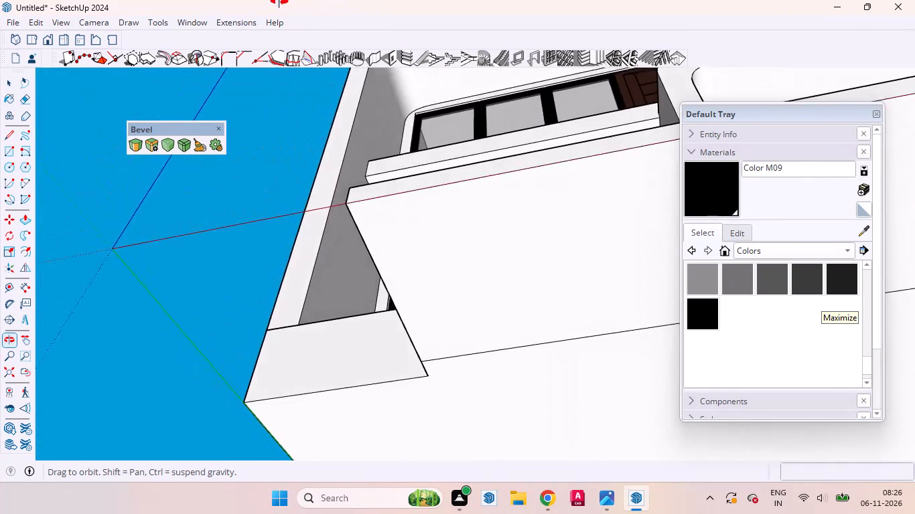
middle_drag(279, 0, 295, 17)
scroll(364, 73, up, 1)
scroll(656, 390, down, 17)
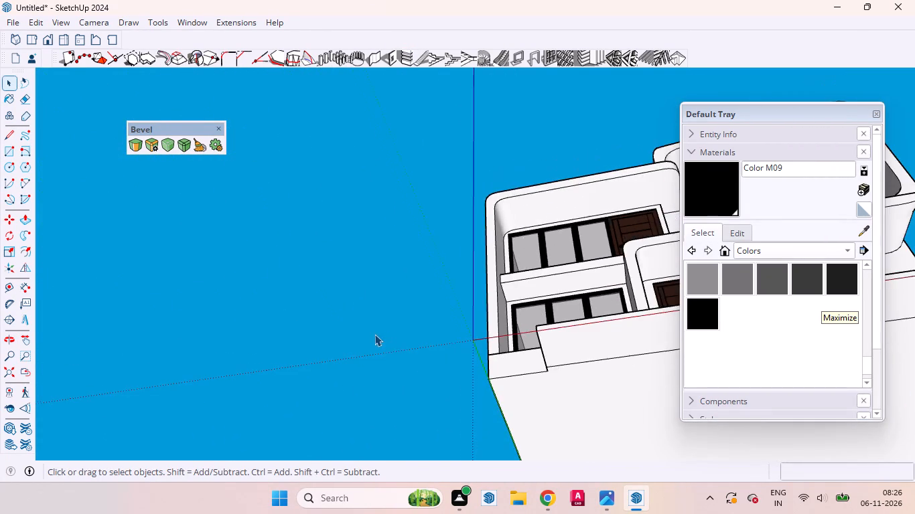
scroll(374, 334, down, 8)
scroll(529, 365, up, 7)
middle_drag(520, 341, 457, 301)
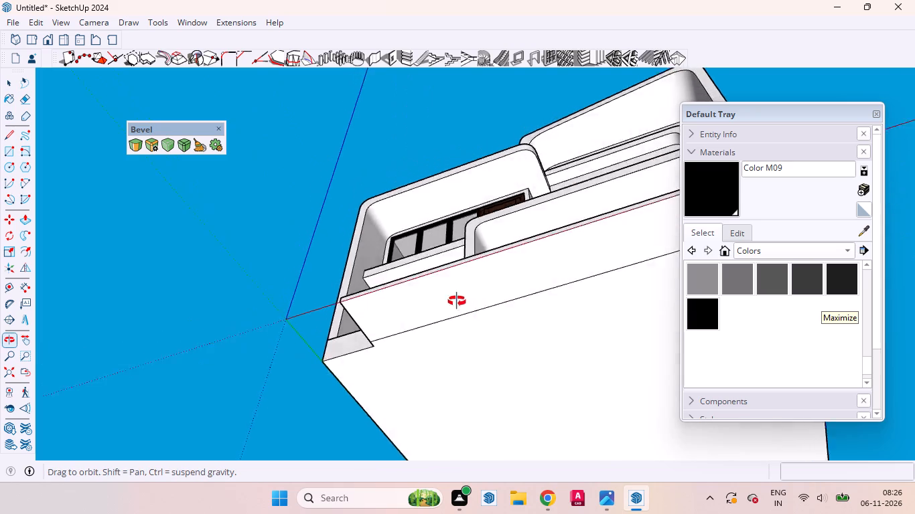
middle_drag(457, 301, 311, 349)
scroll(317, 341, down, 2)
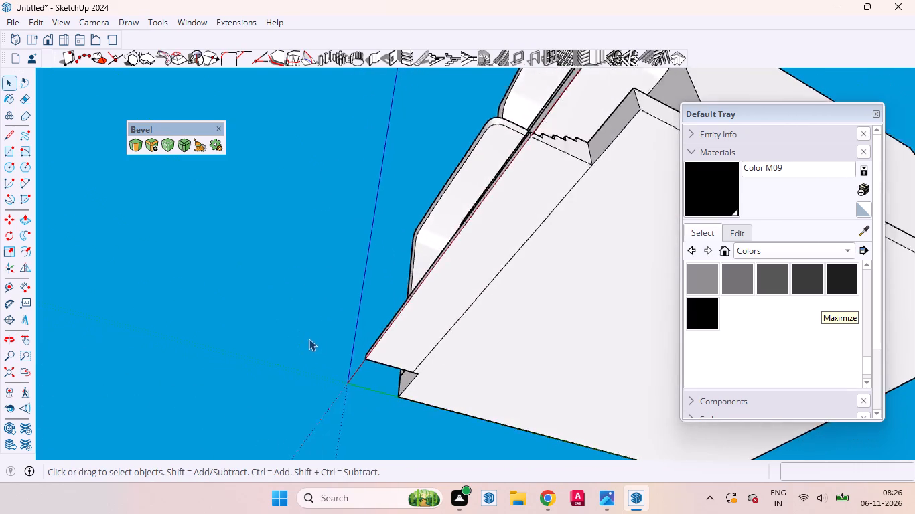
scroll(309, 339, down, 3)
scroll(569, 308, up, 4)
scroll(567, 306, down, 5)
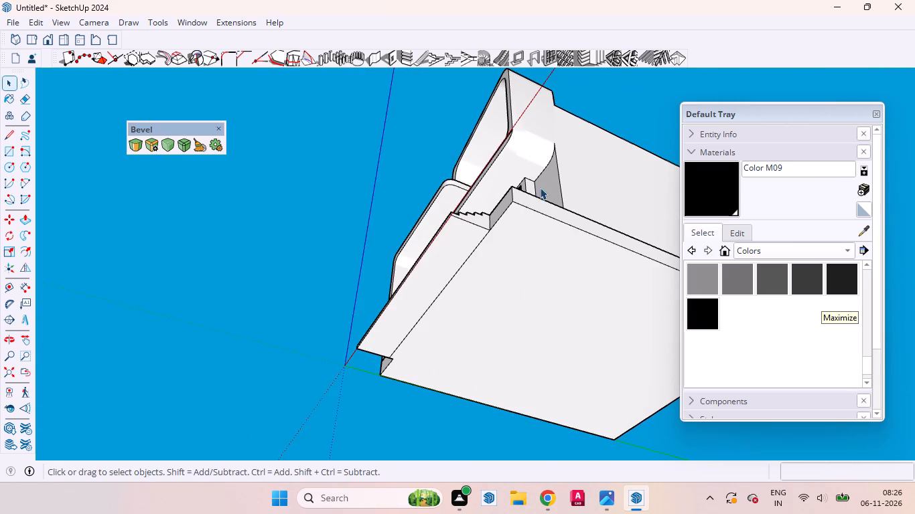
middle_drag(553, 152, 689, 355)
middle_drag(448, 201, 731, 347)
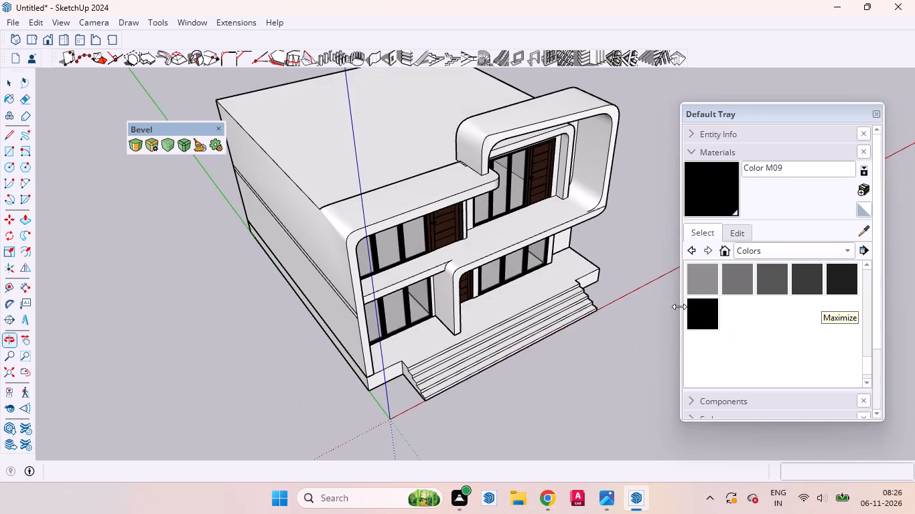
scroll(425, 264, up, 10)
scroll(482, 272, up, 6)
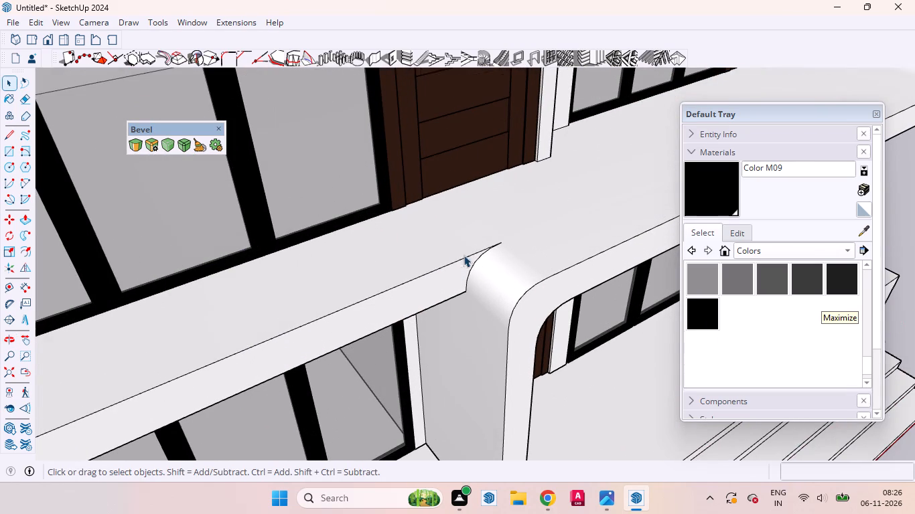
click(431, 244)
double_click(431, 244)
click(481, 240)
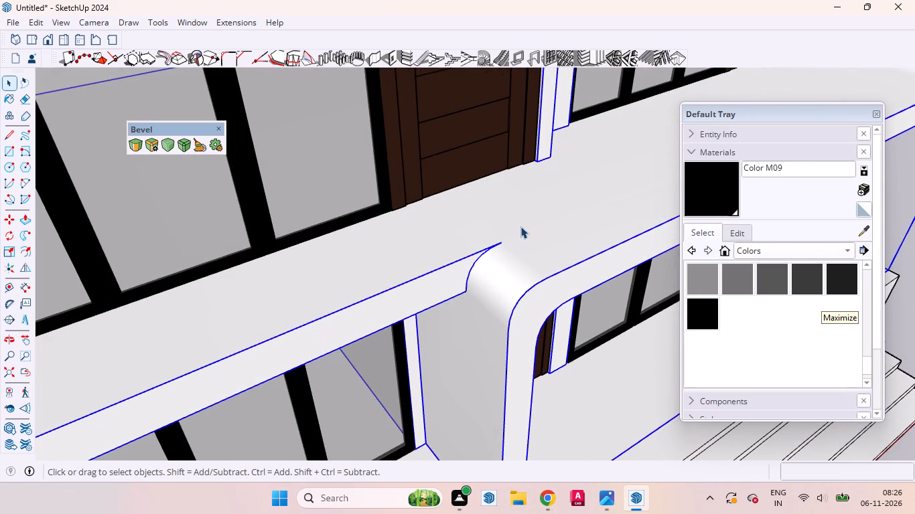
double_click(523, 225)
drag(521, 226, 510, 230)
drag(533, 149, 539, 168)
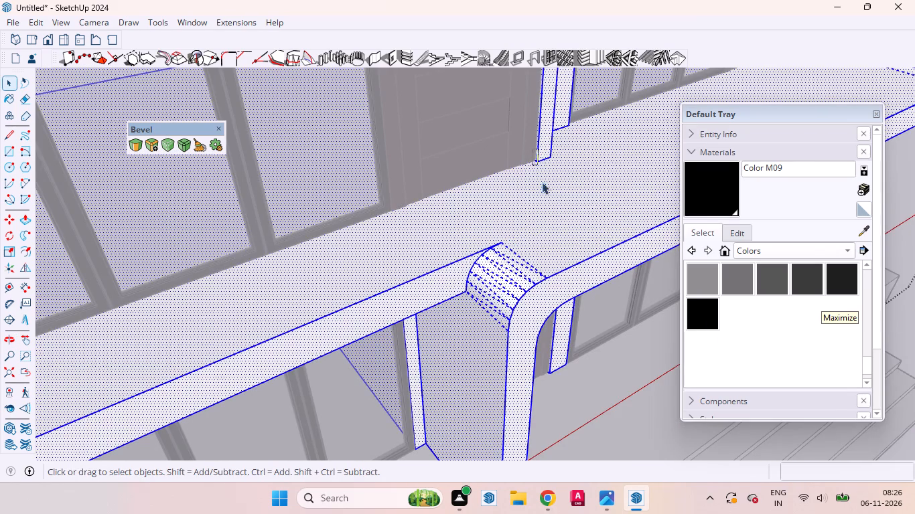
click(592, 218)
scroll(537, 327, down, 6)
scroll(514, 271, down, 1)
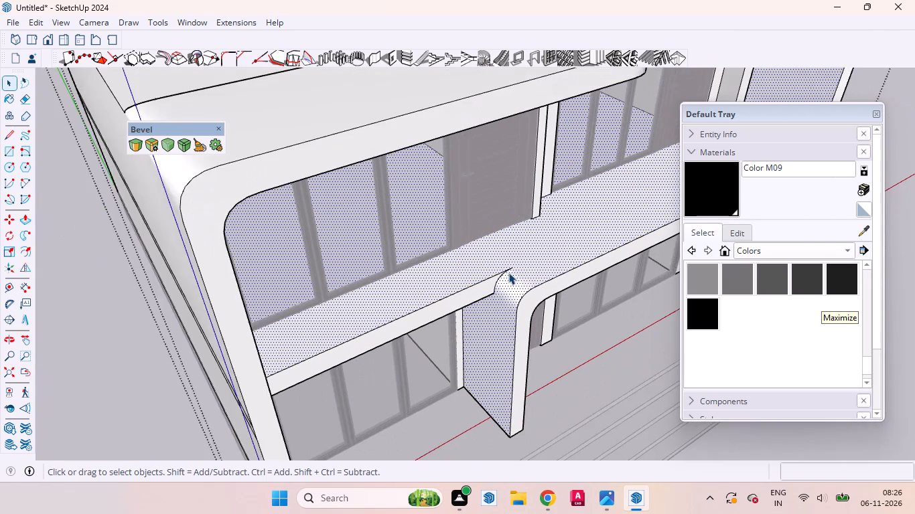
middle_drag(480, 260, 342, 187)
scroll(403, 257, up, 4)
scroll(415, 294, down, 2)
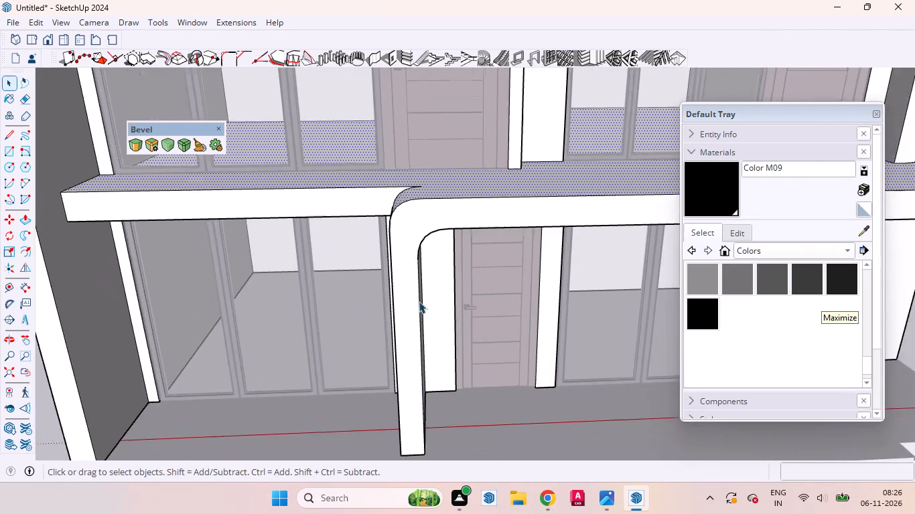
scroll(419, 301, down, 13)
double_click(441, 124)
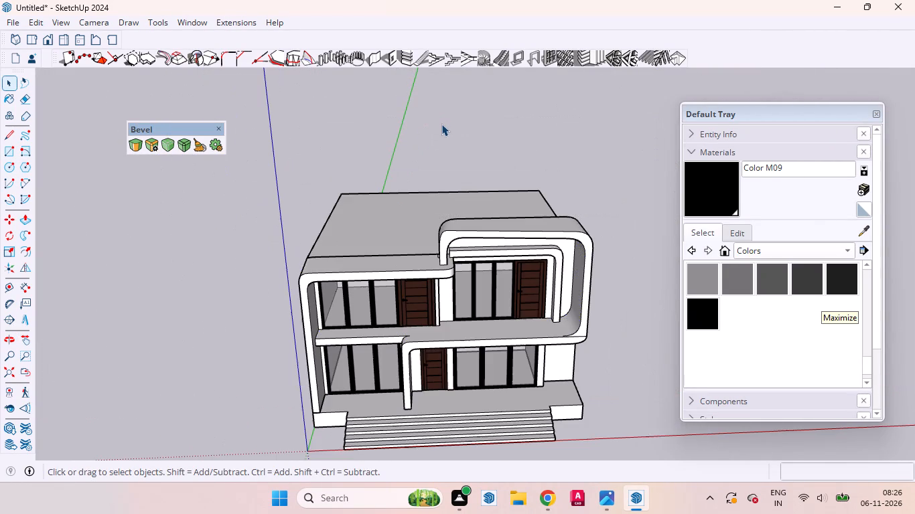
Examine the upper-floor facade, including the rounded roof frames, balcony and door surrounds.
middle_drag(494, 325, 569, 226)
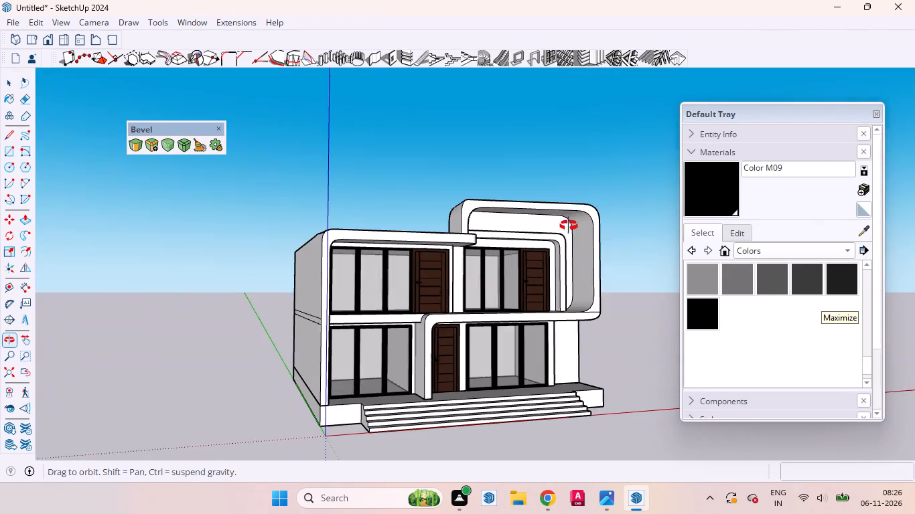
middle_drag(569, 226, 571, 226)
scroll(577, 254, up, 7)
scroll(559, 292, down, 3)
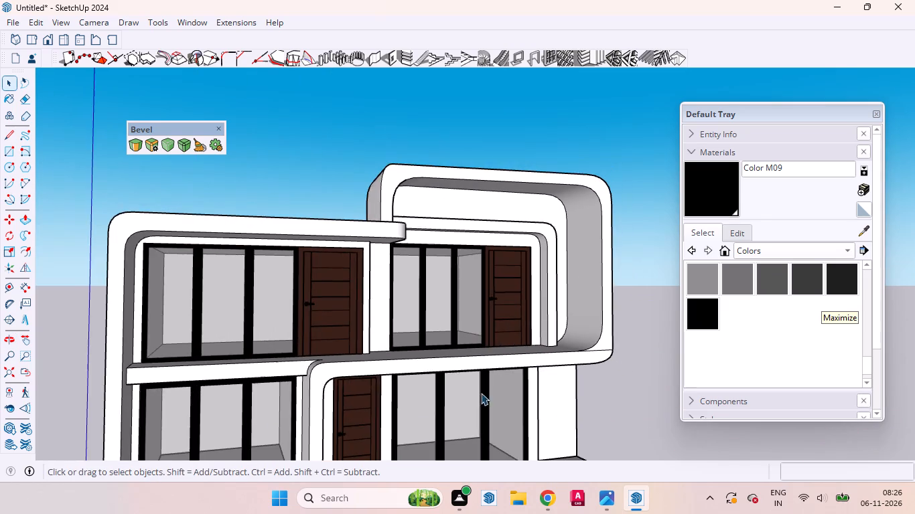
middle_drag(385, 377, 565, 266)
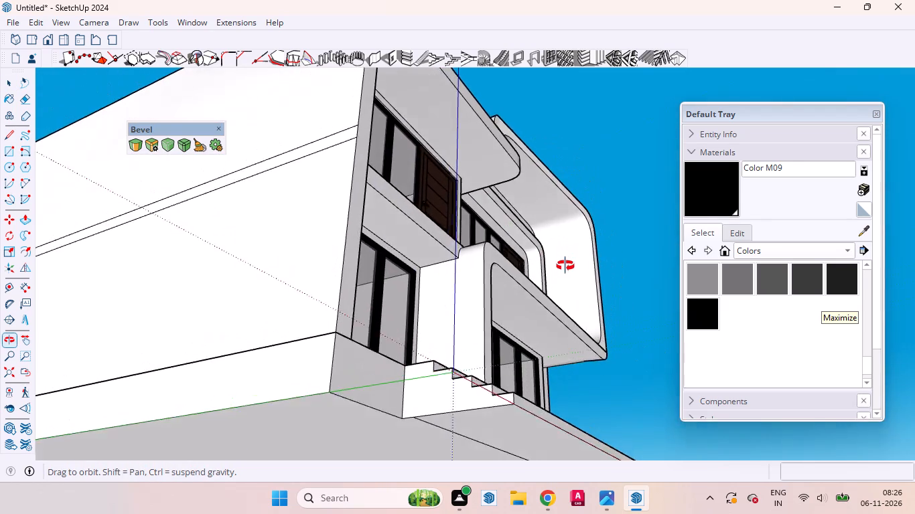
middle_drag(565, 266, 506, 294)
scroll(507, 295, up, 1)
scroll(496, 234, up, 4)
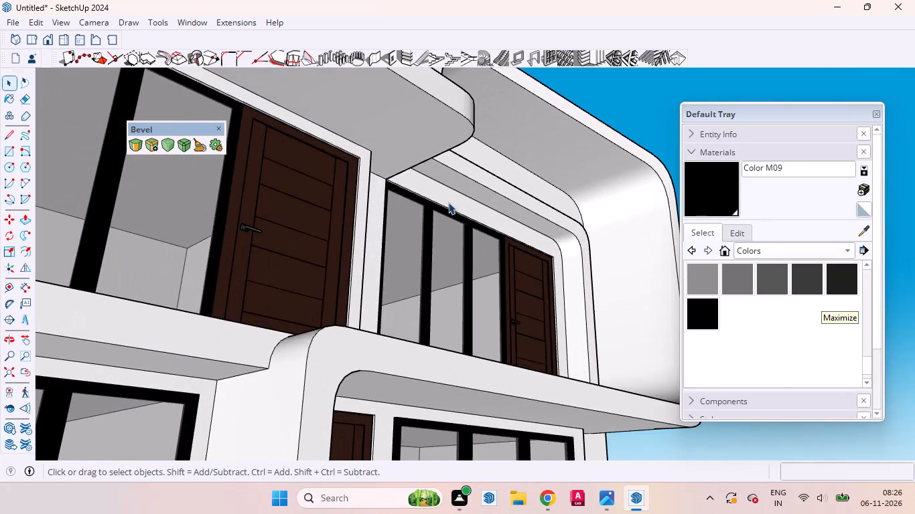
scroll(450, 209, down, 3)
middle_drag(553, 412, 432, 442)
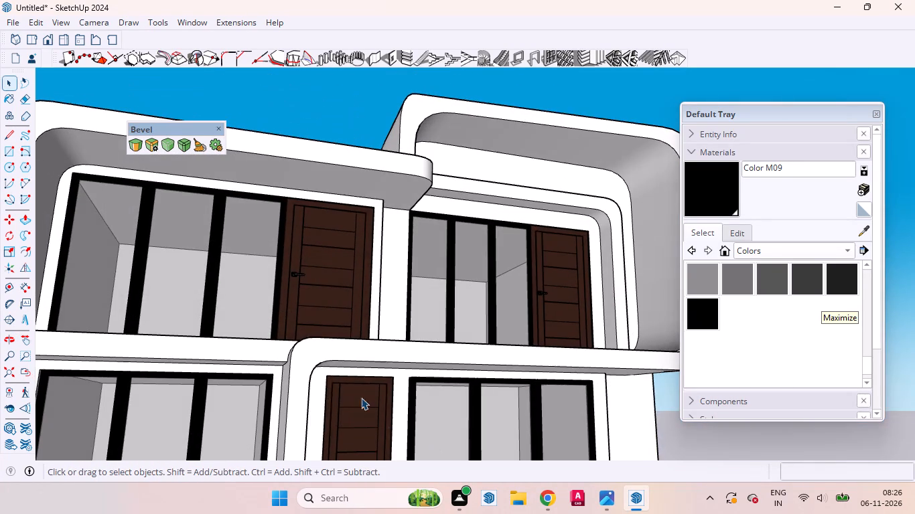
scroll(334, 84, up, 3)
scroll(405, 304, up, 5)
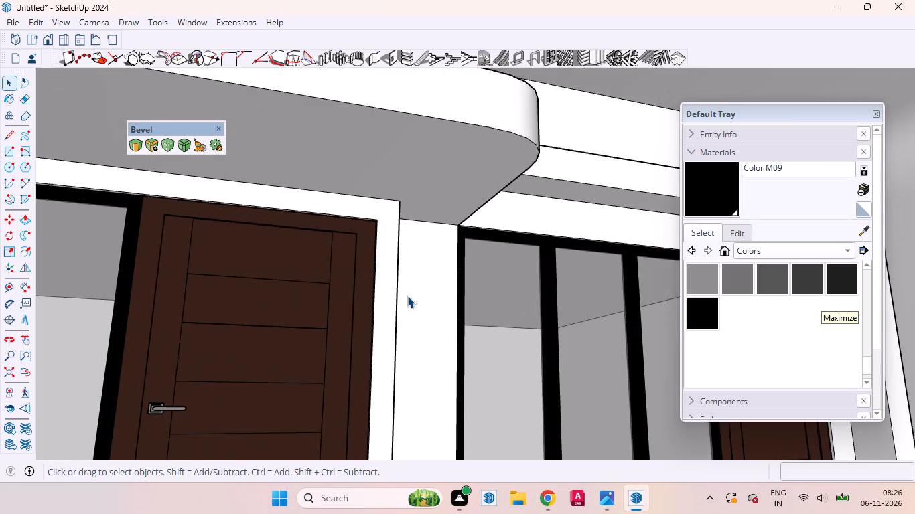
scroll(409, 282, up, 5)
scroll(409, 282, down, 9)
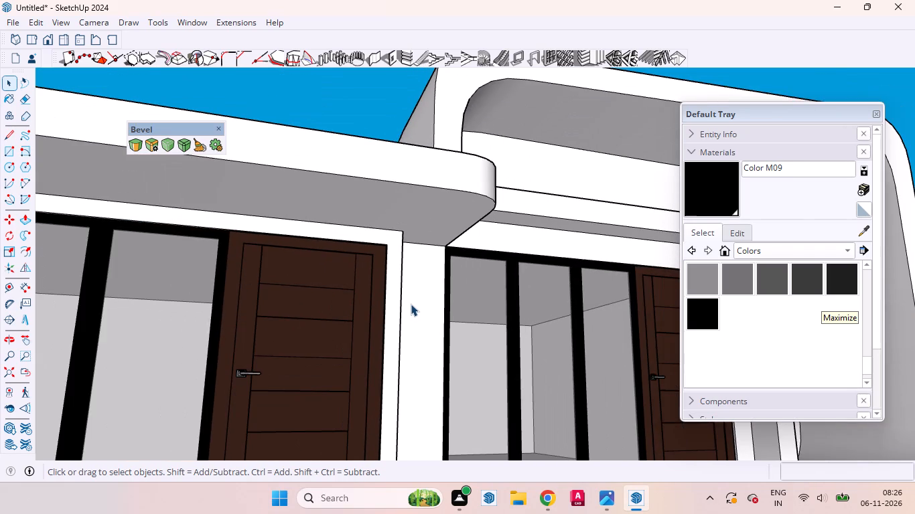
scroll(354, 497, down, 4)
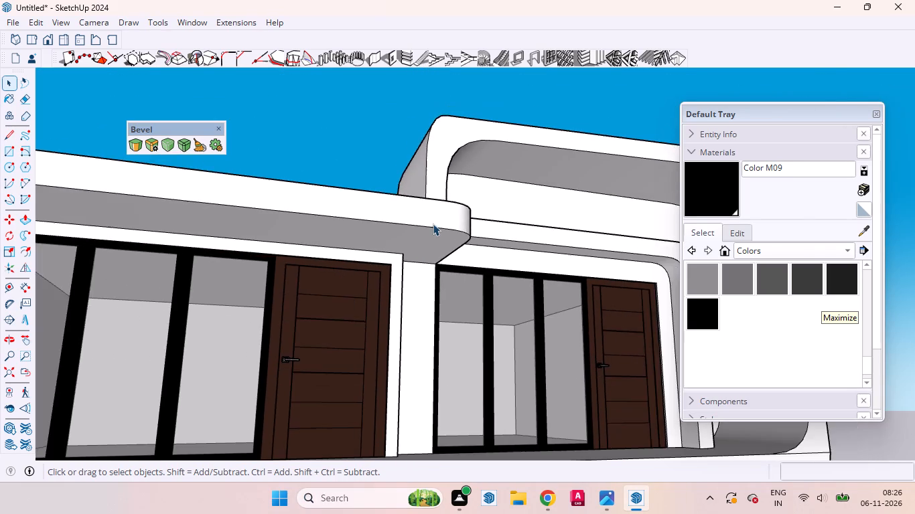
scroll(446, 144, down, 4)
middle_drag(338, 476, 271, 493)
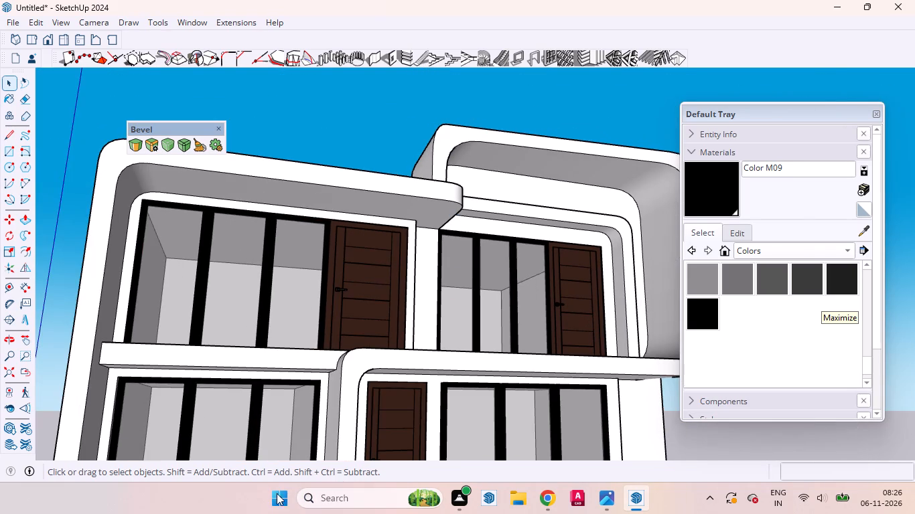
Examine the upper-floor doors, glazing and rounded roof frames up close, and the whole front facade from a distance.
middle_drag(427, 319, 350, 368)
scroll(427, 319, up, 1)
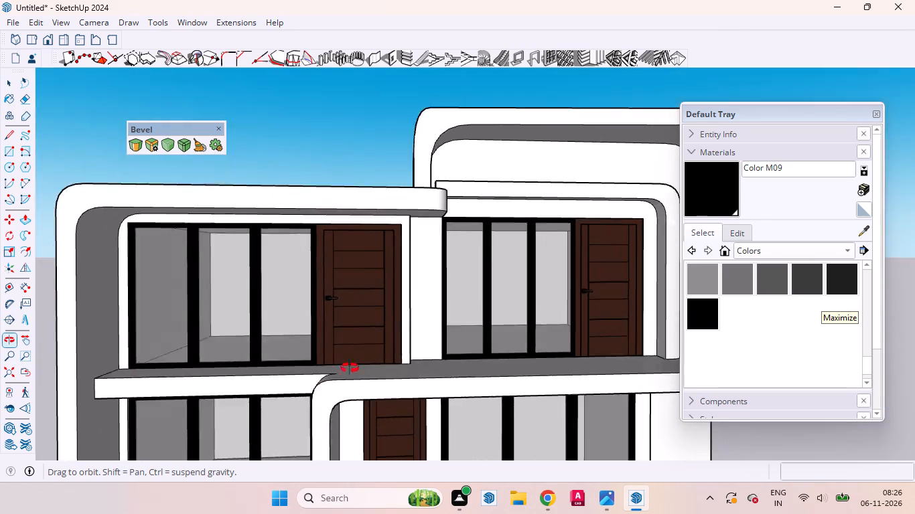
middle_drag(350, 368, 325, 353)
scroll(401, 286, up, 4)
scroll(407, 285, down, 2)
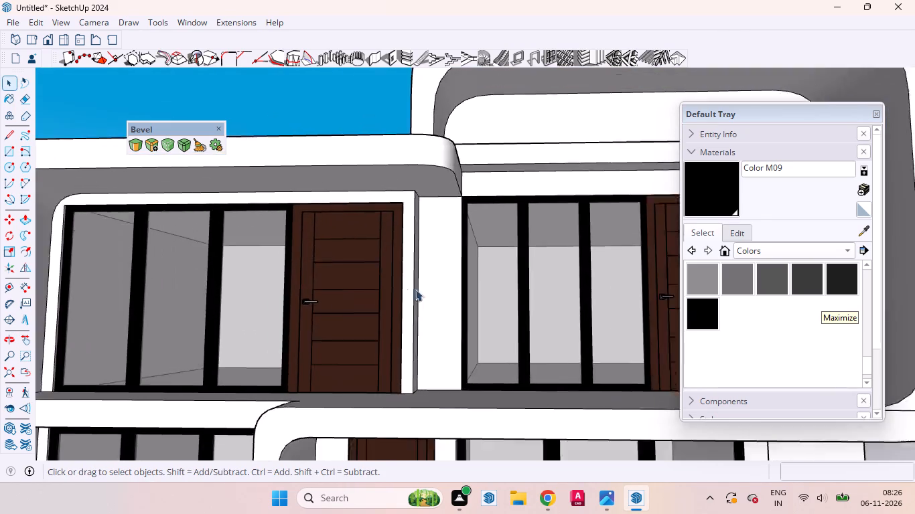
scroll(415, 289, down, 3)
scroll(528, 343, down, 9)
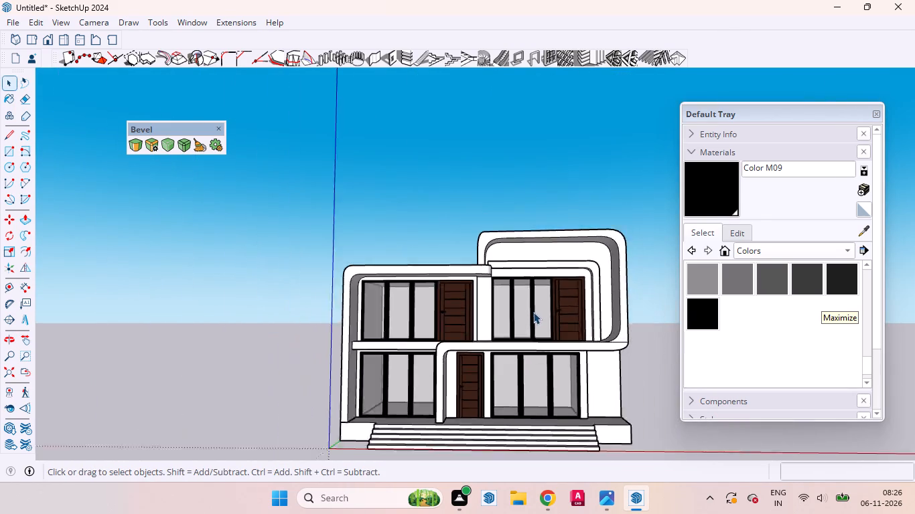
scroll(533, 312, down, 2)
Examine the house's side walls, rear roof and entrance stairs from both sides, from low and raised viewpoints.
middle_drag(536, 329, 318, 352)
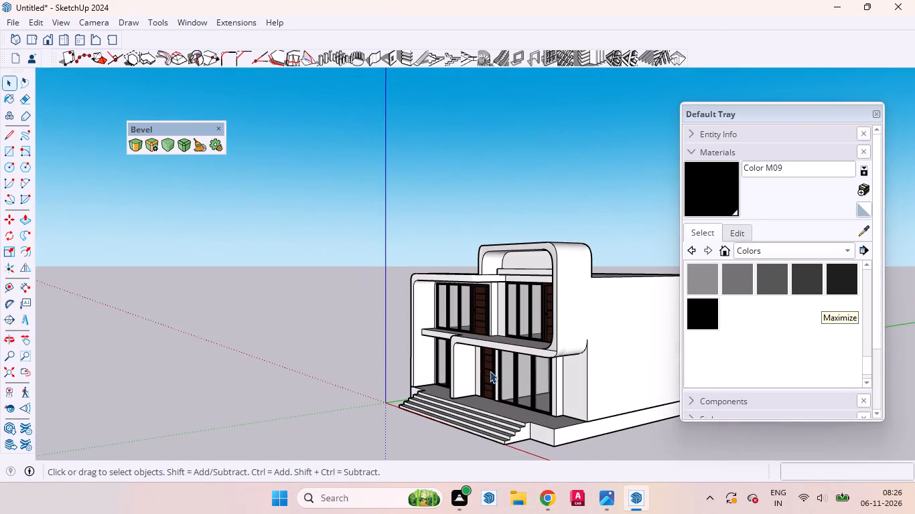
middle_drag(612, 353, 308, 379)
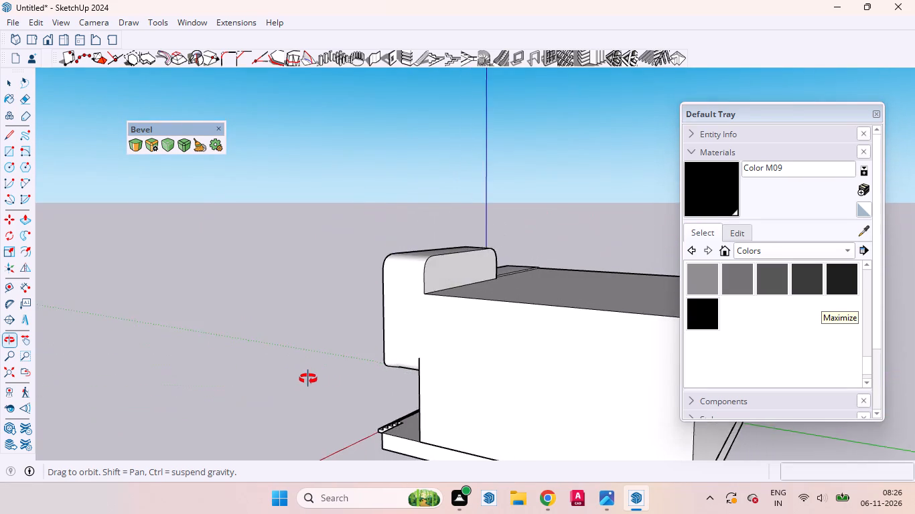
middle_drag(308, 379, 689, 296)
scroll(689, 296, up, 1)
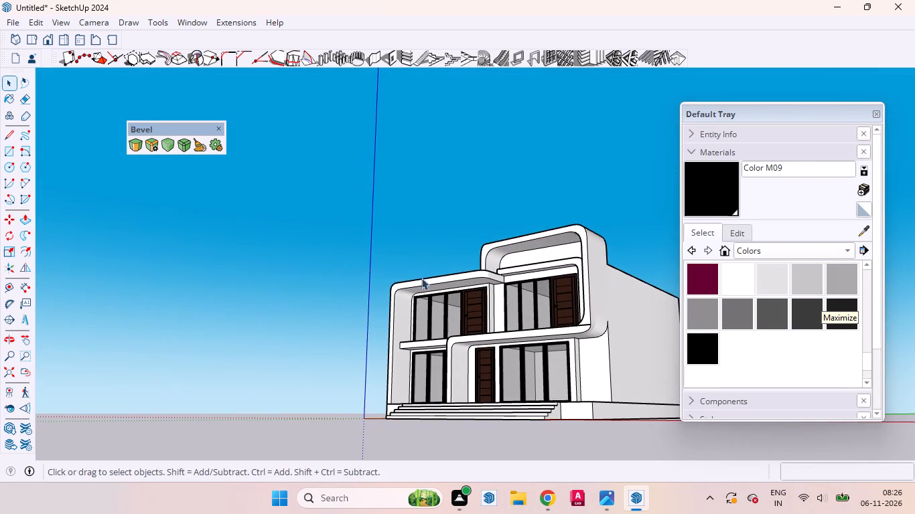
scroll(344, 294, up, 1)
scroll(265, 305, down, 3)
middle_drag(310, 307, 584, 412)
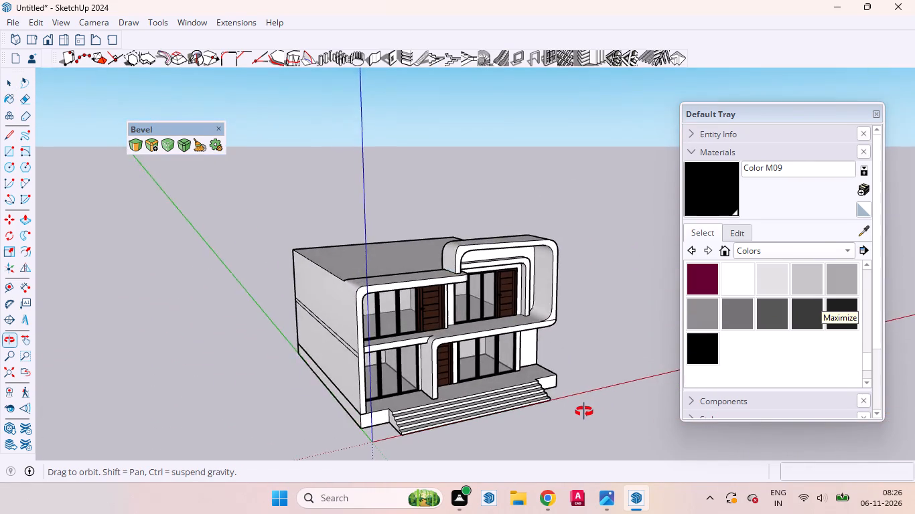
middle_drag(584, 412, 561, 405)
scroll(526, 430, up, 4)
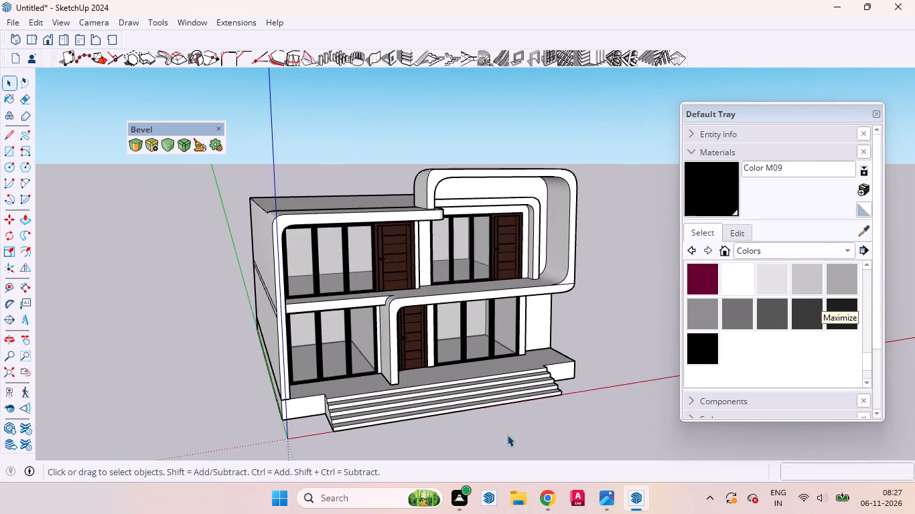
scroll(506, 434, up, 3)
middle_drag(425, 394, 407, 352)
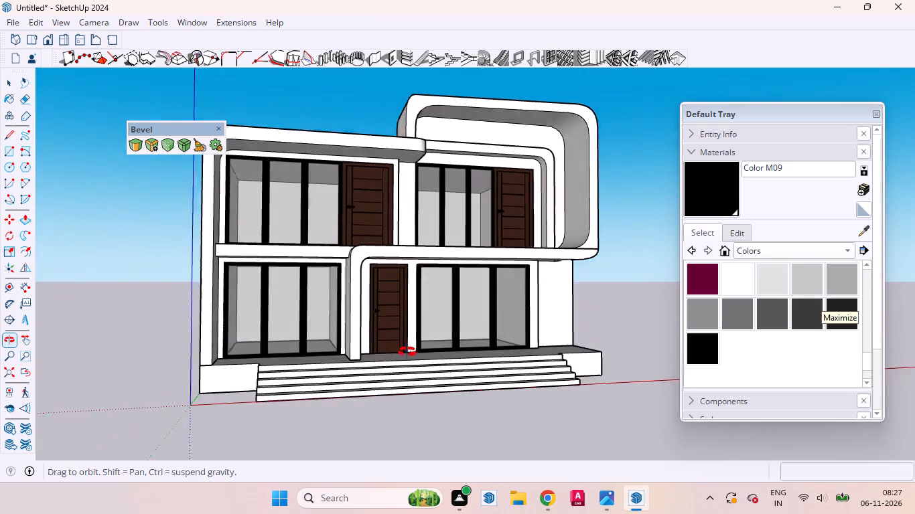
middle_drag(407, 352, 480, 429)
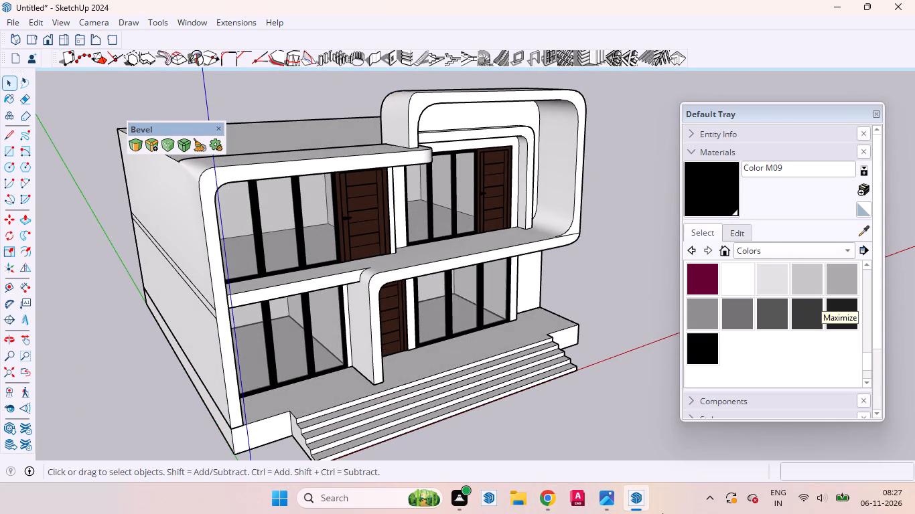
Examine the front facade and stairs from above, and the stair end beside the plinth near the origin.
middle_drag(661, 513, 614, 513)
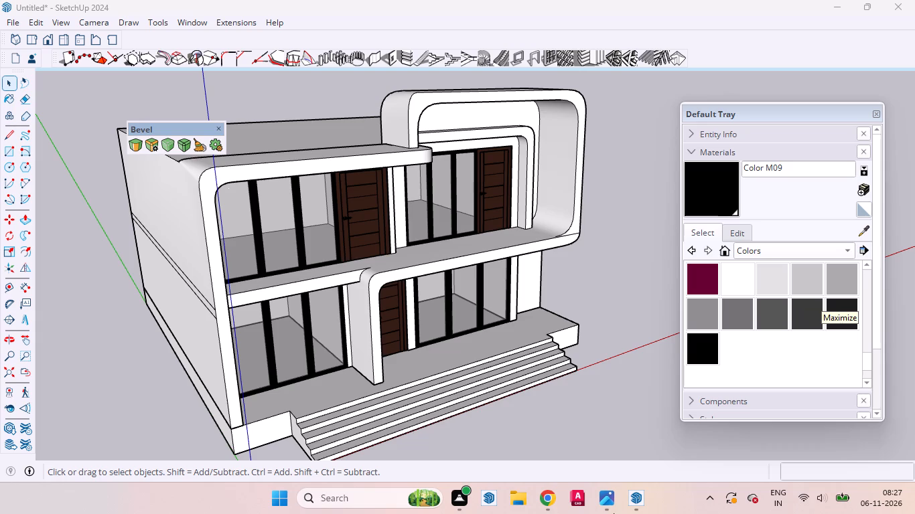
middle_drag(603, 266, 601, 266)
middle_drag(601, 266, 499, 275)
scroll(555, 273, down, 4)
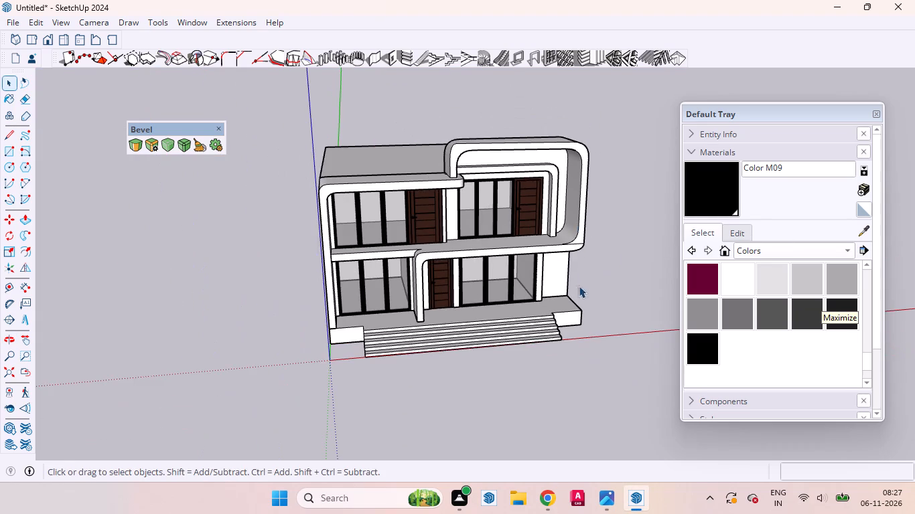
middle_drag(571, 286, 532, 271)
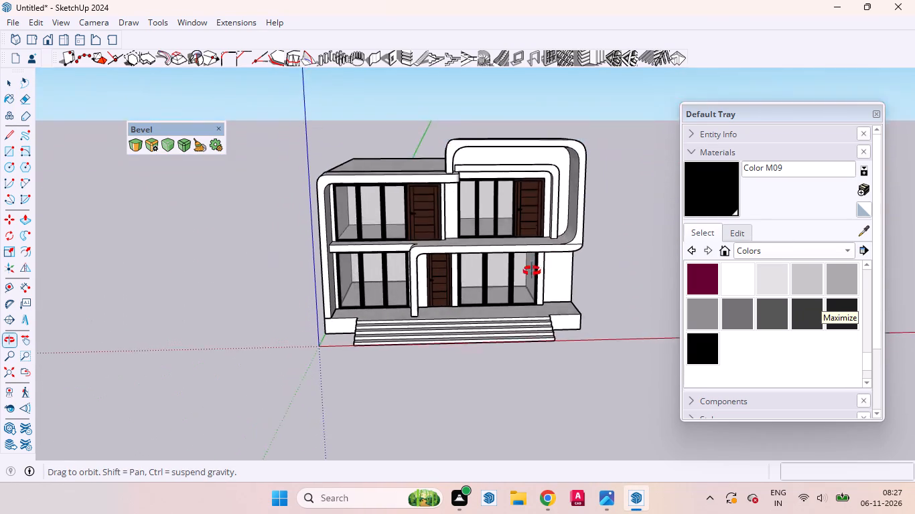
middle_drag(532, 271, 526, 341)
scroll(526, 341, up, 1)
scroll(465, 331, up, 2)
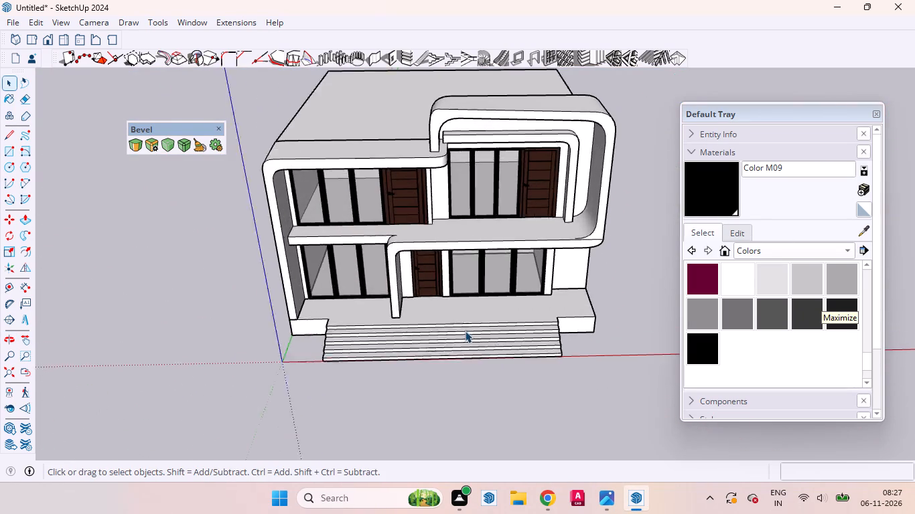
scroll(465, 331, up, 3)
scroll(369, 394, down, 4)
middle_drag(222, 355, 531, 301)
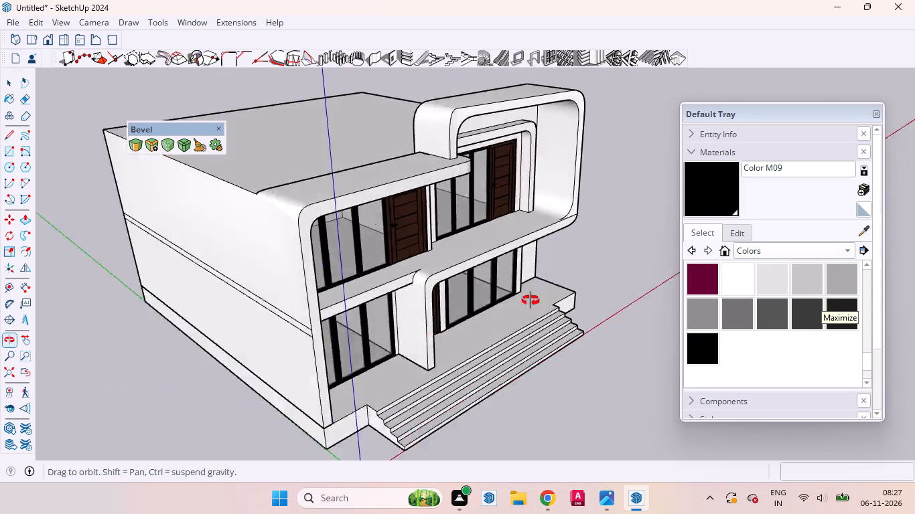
middle_drag(531, 301, 533, 234)
scroll(525, 429, up, 5)
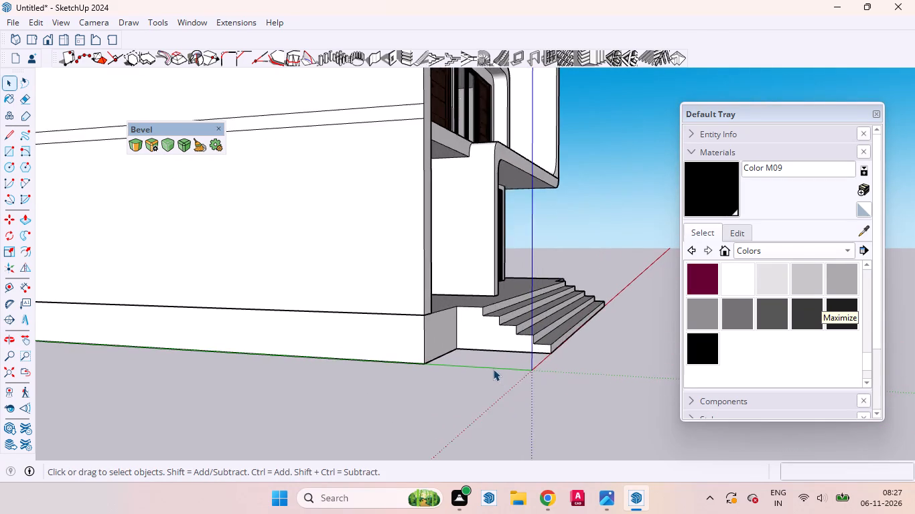
scroll(492, 367, up, 4)
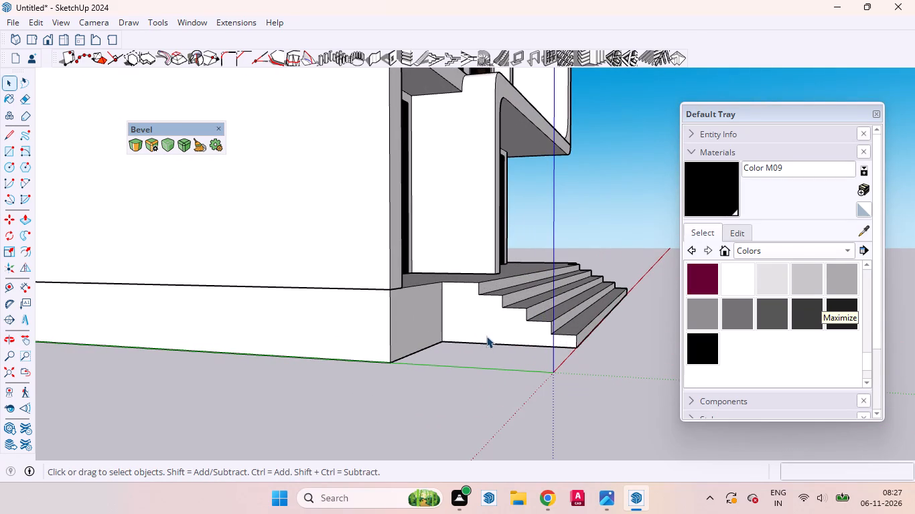
Select the stepped end face of the stairs near the origin and examine it and the plinth's underside from several angles.
click(486, 336)
click(490, 328)
scroll(490, 327, up, 10)
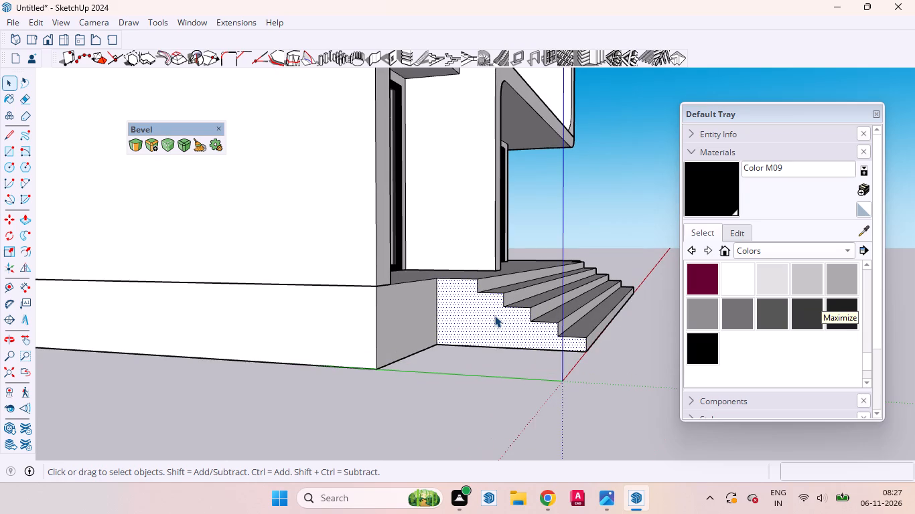
scroll(498, 318, up, 12)
middle_drag(500, 322, 561, 349)
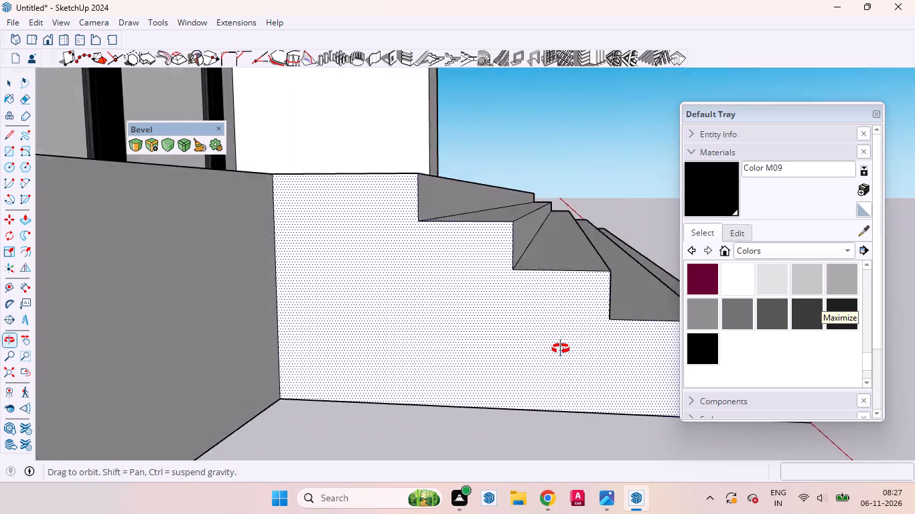
middle_drag(561, 349, 462, 184)
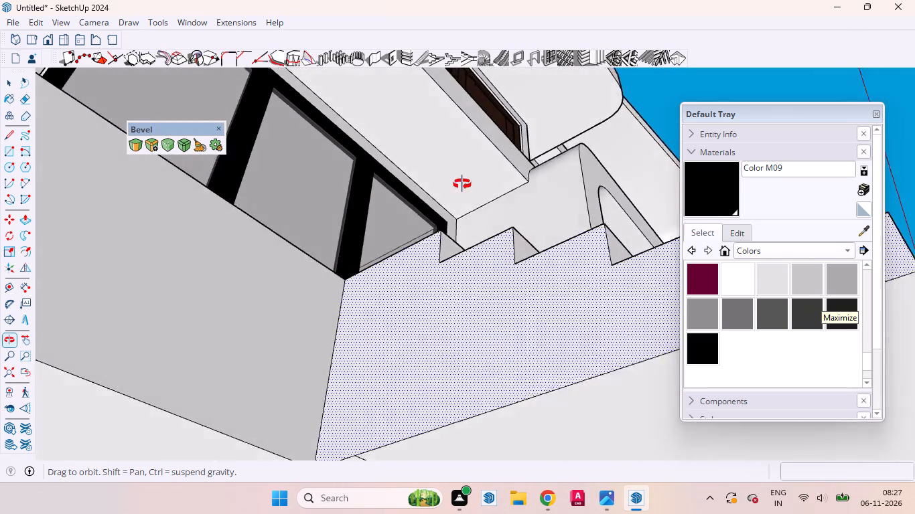
middle_drag(462, 184, 508, 216)
scroll(507, 216, up, 1)
scroll(508, 216, down, 7)
middle_drag(520, 257, 518, 240)
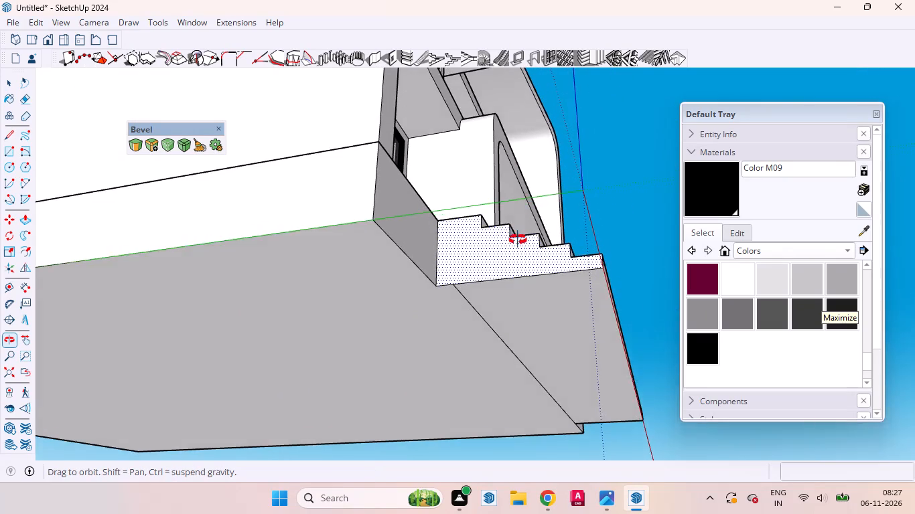
middle_drag(518, 240, 571, 365)
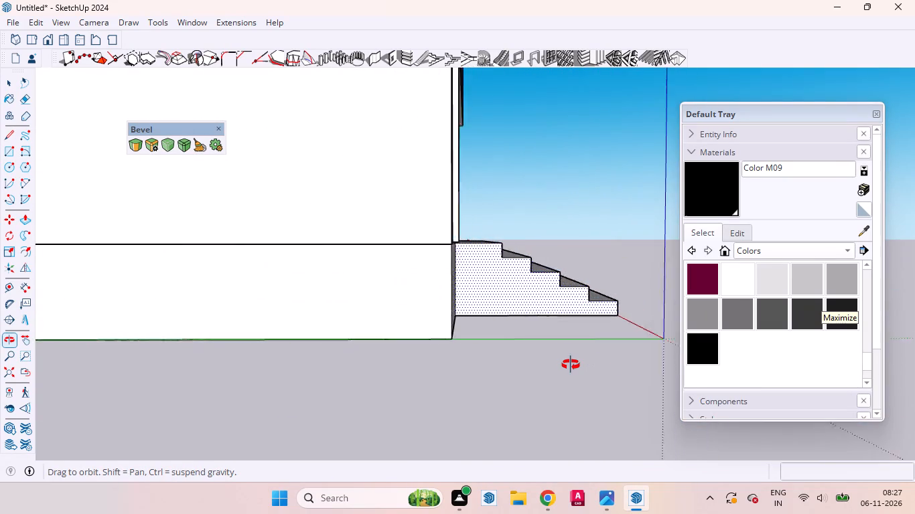
middle_drag(571, 365, 510, 399)
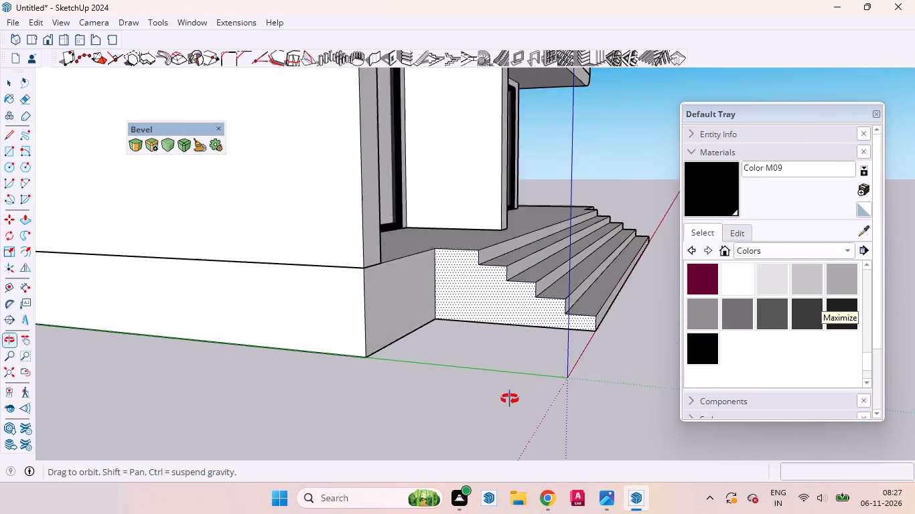
middle_drag(510, 399, 566, 481)
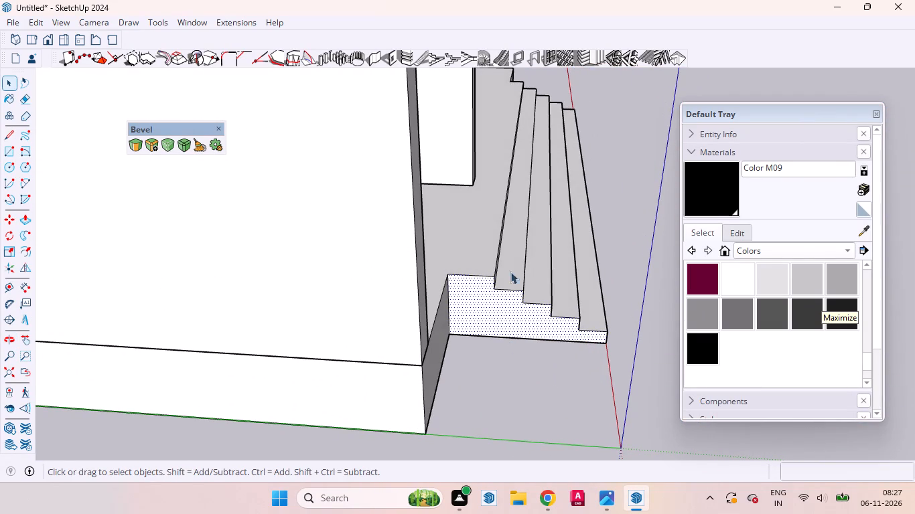
scroll(565, 162, up, 3)
middle_drag(549, 230, 464, 164)
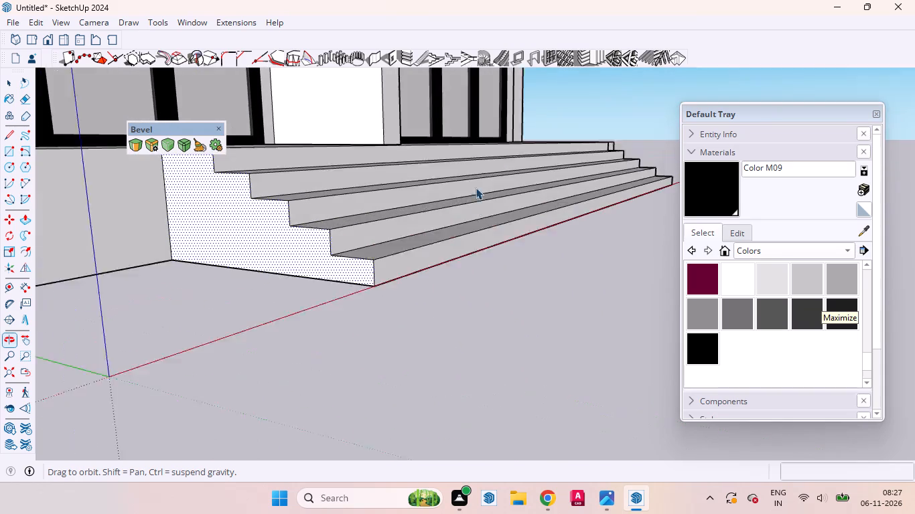
scroll(202, 256, up, 10)
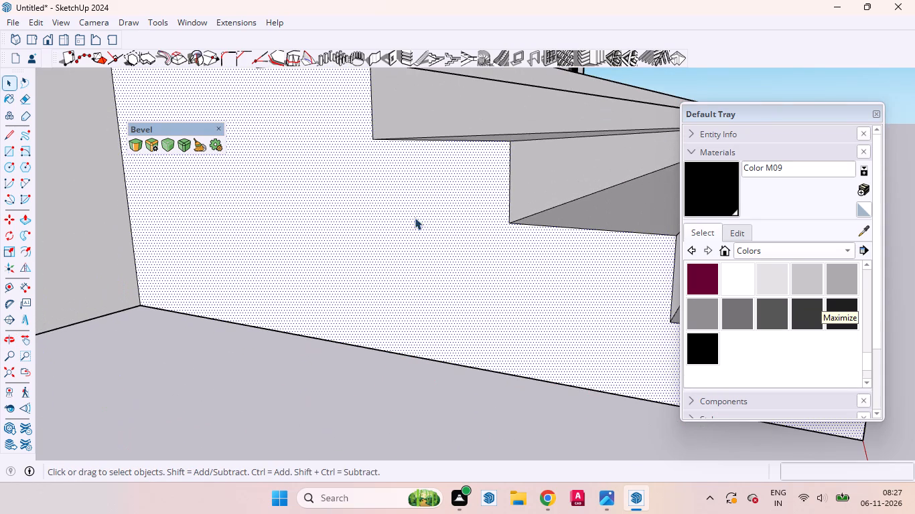
Push the stepped end face of the entrance stairs near the origin inward by about 2' 7" to shorten the flight.
click(415, 218)
middle_drag(419, 220, 433, 220)
scroll(419, 220, up, 1)
click(437, 220)
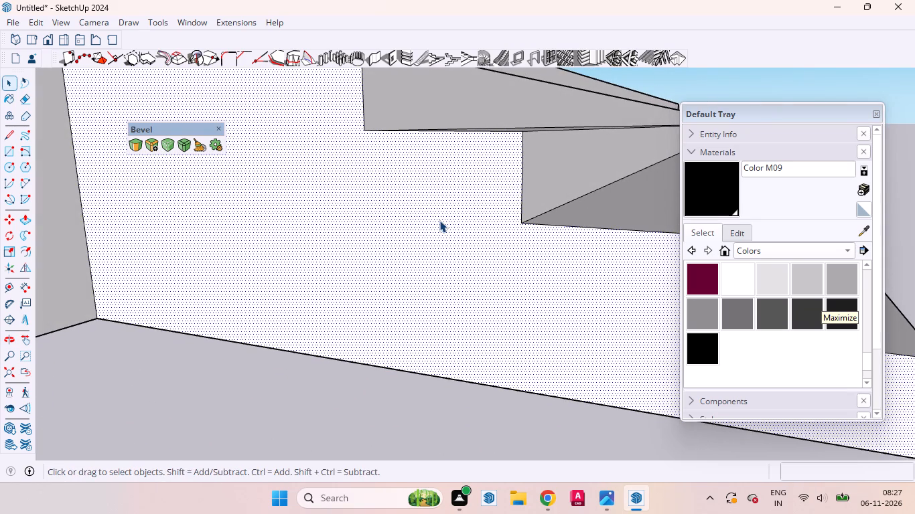
middle_drag(430, 226, 382, 236)
scroll(414, 253, down, 6)
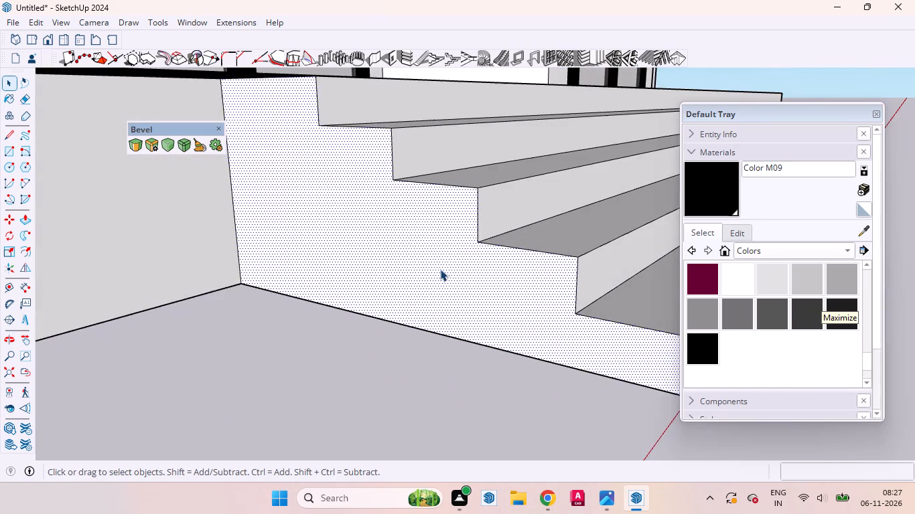
scroll(440, 269, down, 3)
middle_drag(451, 266, 438, 300)
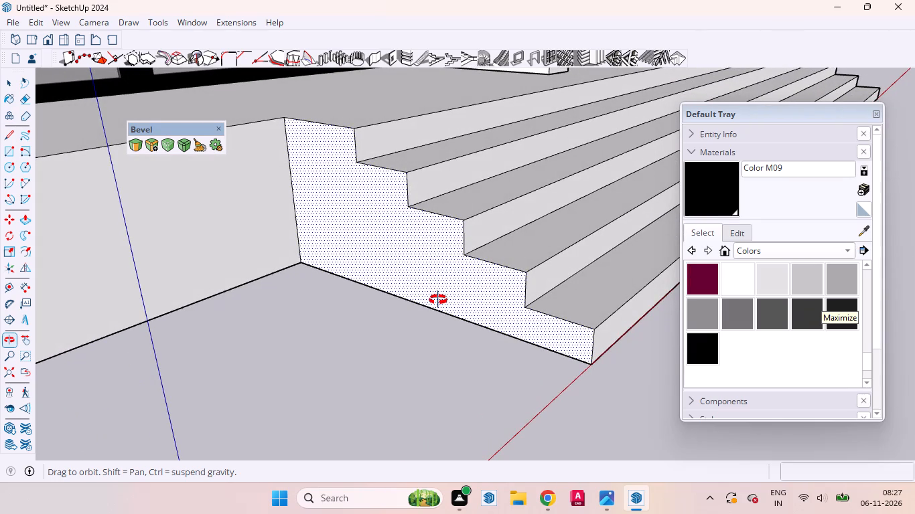
middle_drag(438, 300, 433, 298)
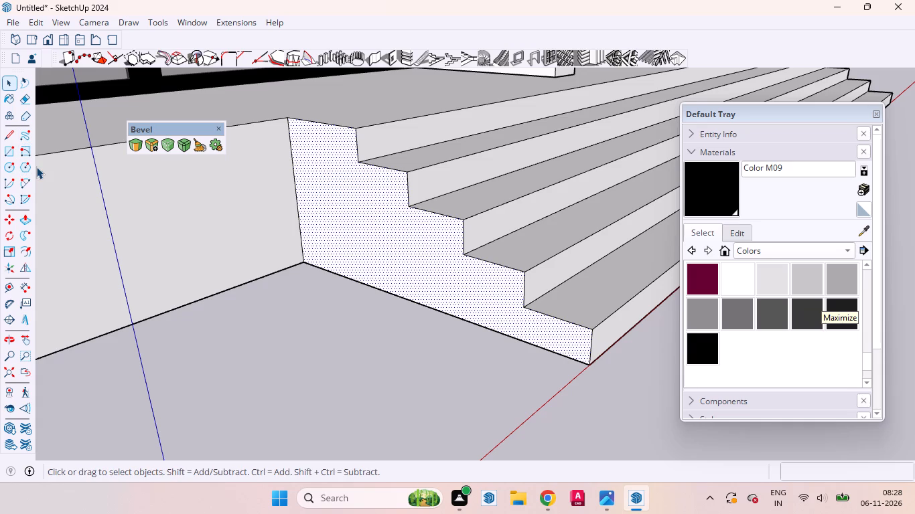
click(23, 222)
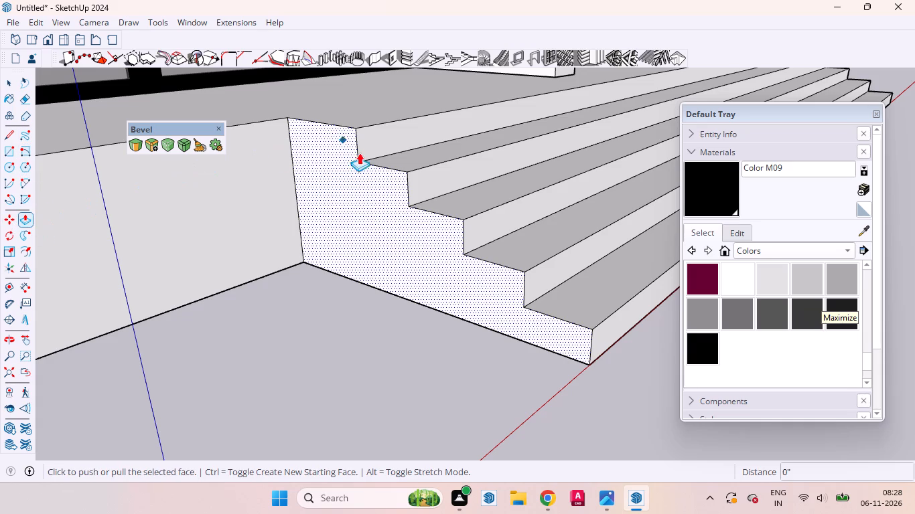
drag(399, 234, 481, 137)
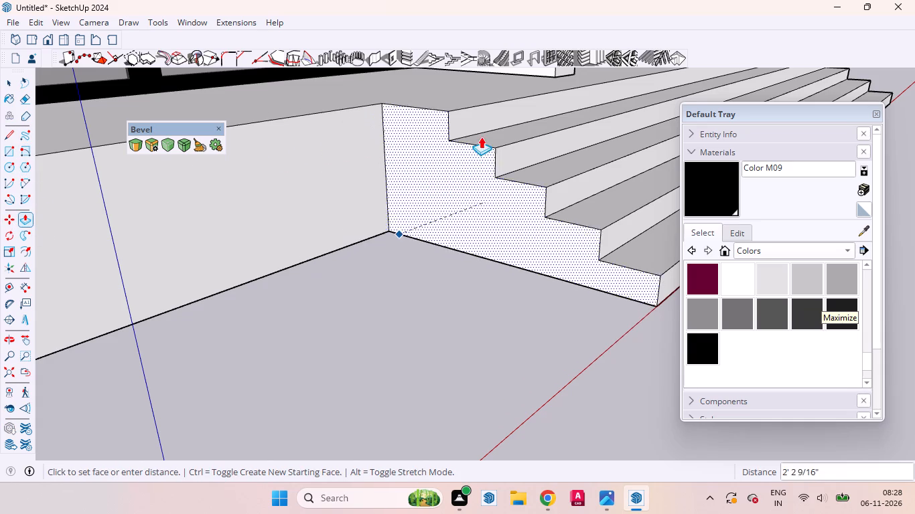
drag(481, 137, 488, 136)
scroll(440, 280, down, 4)
scroll(404, 373, down, 10)
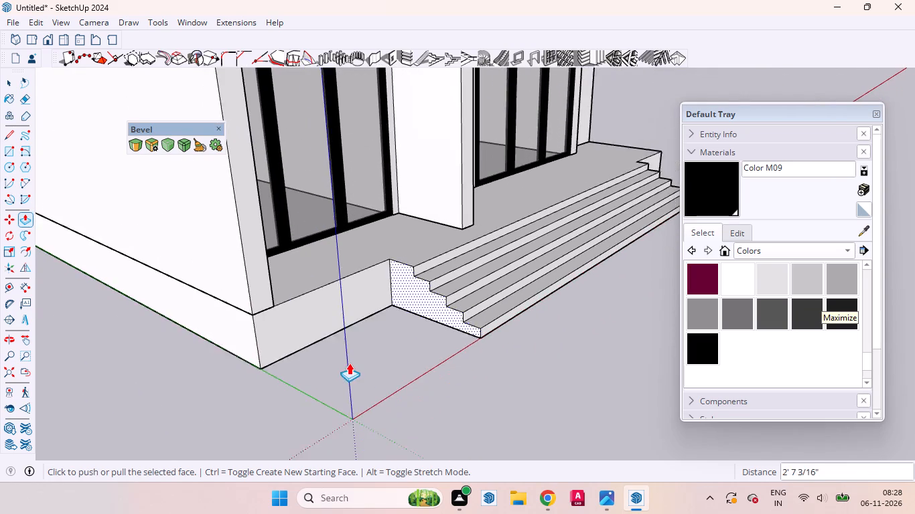
Push the stepped end face of the entrance stairs nearest the origin inward by about 19' 2 1/2".
scroll(411, 313, up, 6)
drag(415, 313, 516, 205)
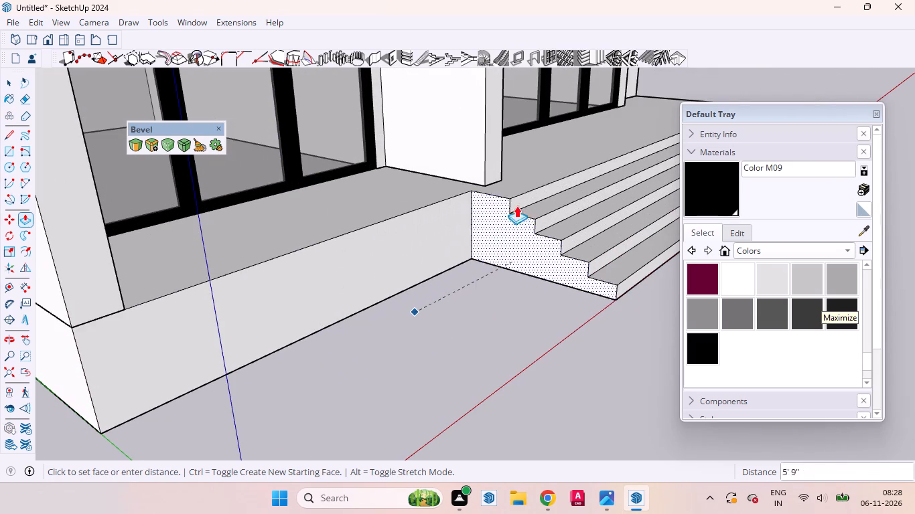
drag(516, 205, 660, 143)
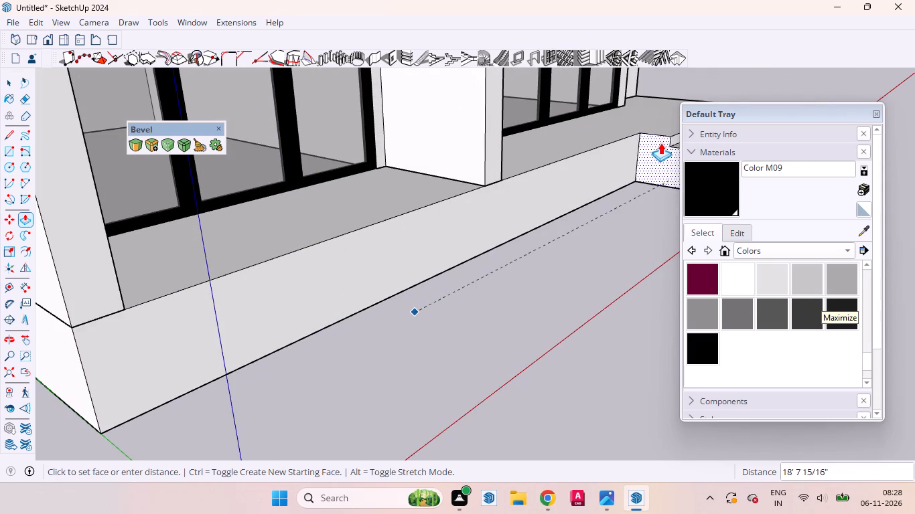
drag(660, 143, 661, 143)
Push the same stepped end face a further 8' 7/8" or so, up to the far end of the flight.
scroll(525, 272, down, 5)
scroll(425, 295, down, 5)
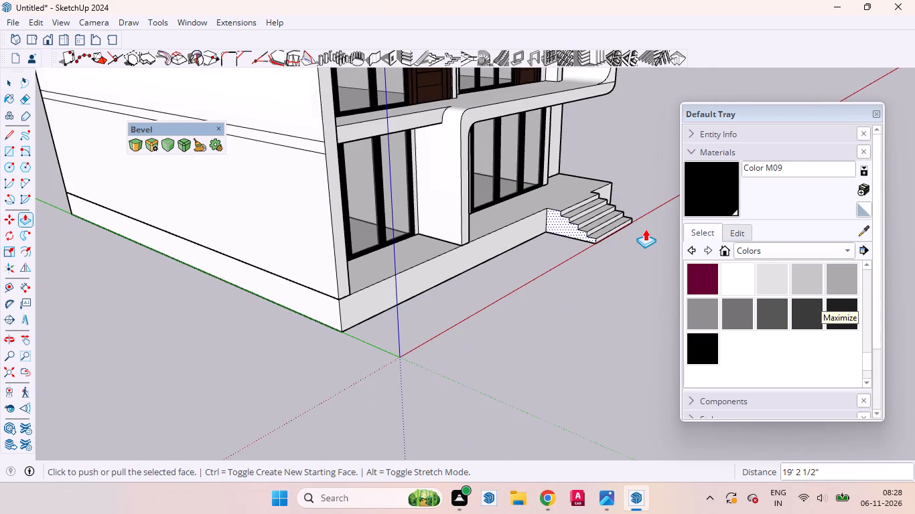
scroll(645, 229, up, 6)
scroll(537, 229, up, 3)
middle_drag(517, 246, 567, 246)
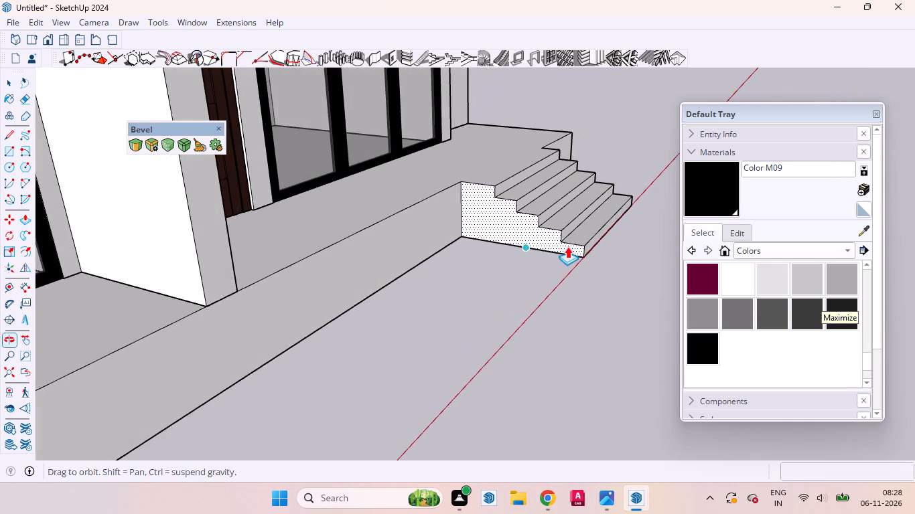
scroll(524, 251, up, 6)
drag(503, 230, 554, 181)
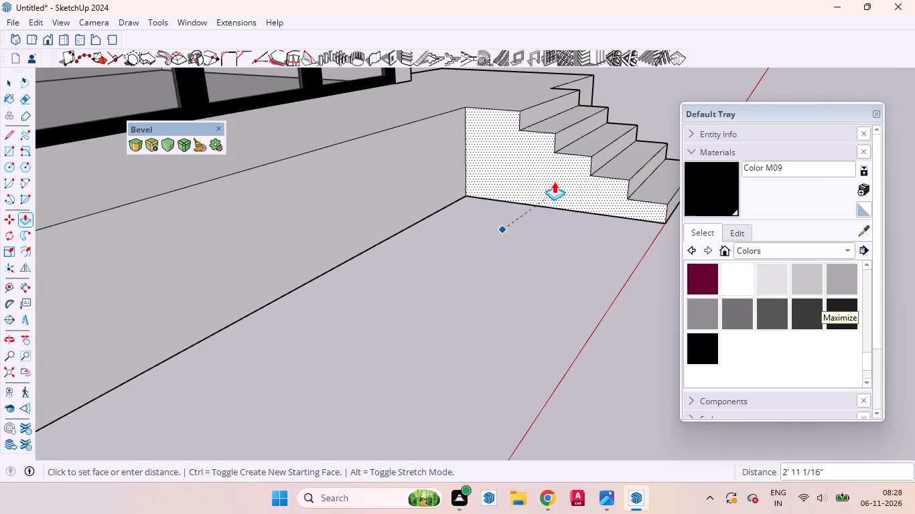
drag(554, 181, 597, 131)
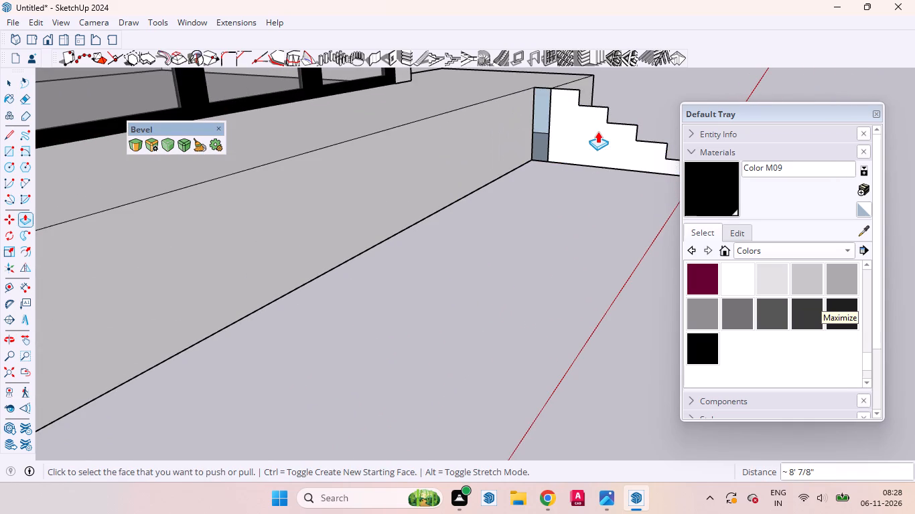
Examine the far end of the plinth and the front facade from the front, from below and from above.
middle_drag(539, 195, 249, 215)
scroll(306, 244, down, 4)
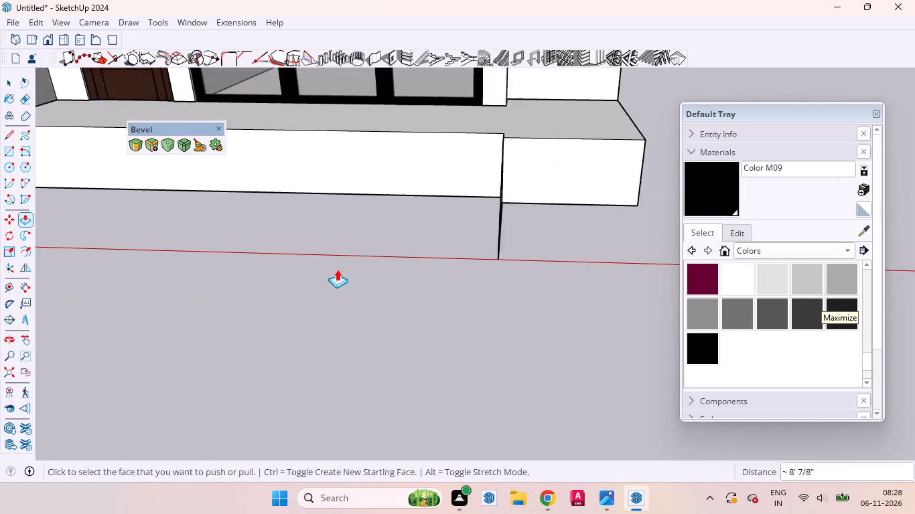
scroll(337, 269, down, 2)
middle_drag(568, 122, 607, 428)
scroll(607, 428, up, 1)
scroll(604, 411, down, 4)
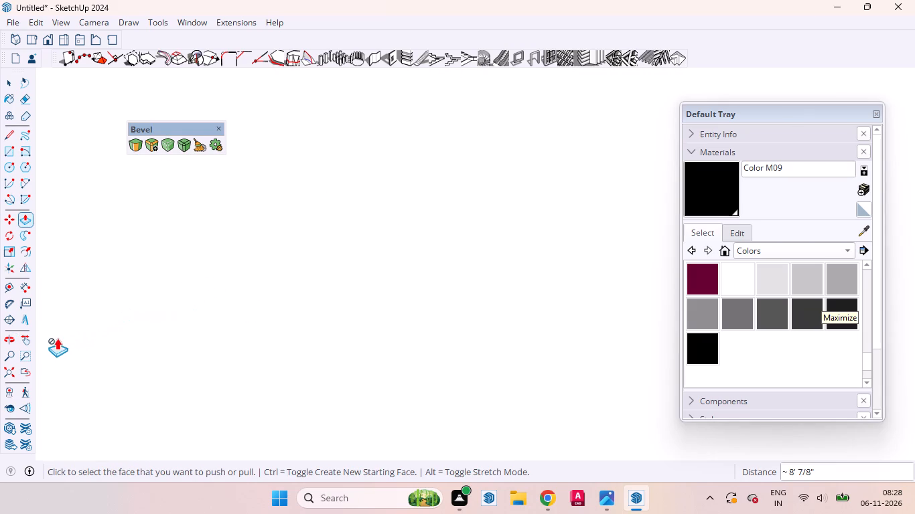
drag(5, 82, 15, 93)
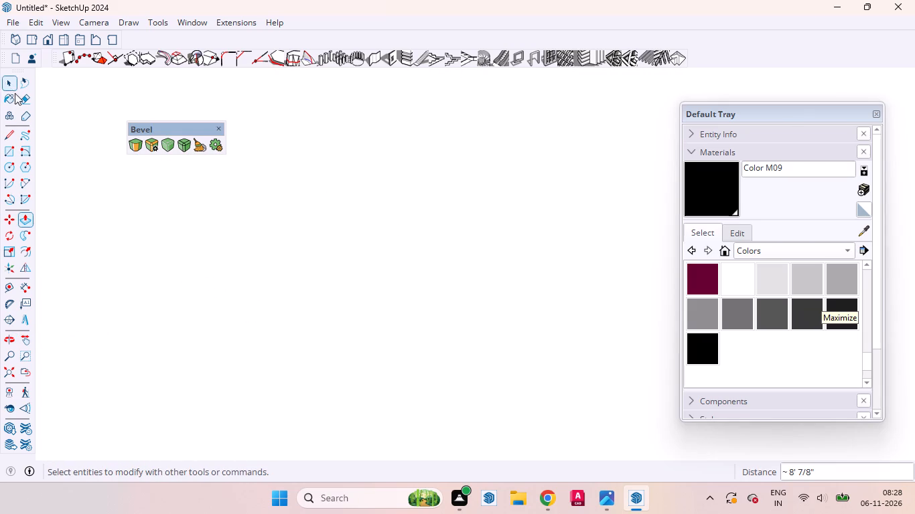
drag(15, 93, 16, 95)
scroll(299, 297, down, 5)
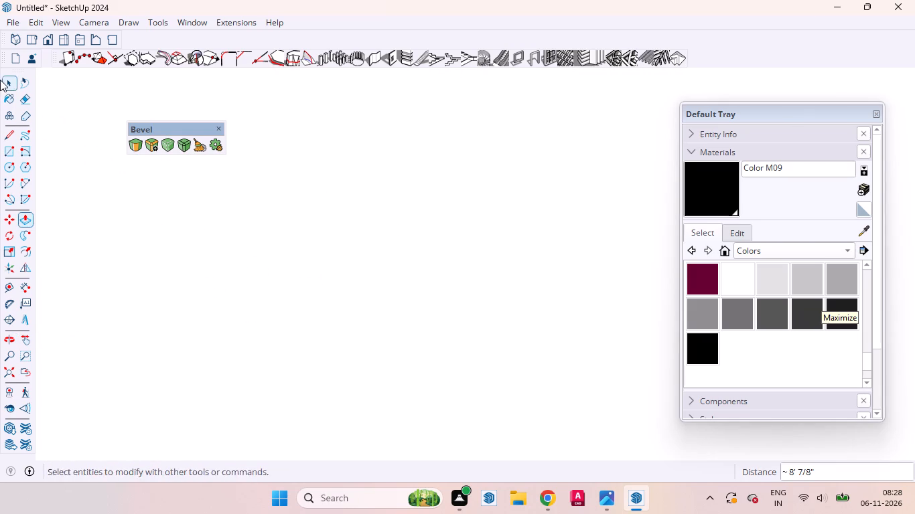
click(12, 80)
scroll(269, 213, down, 7)
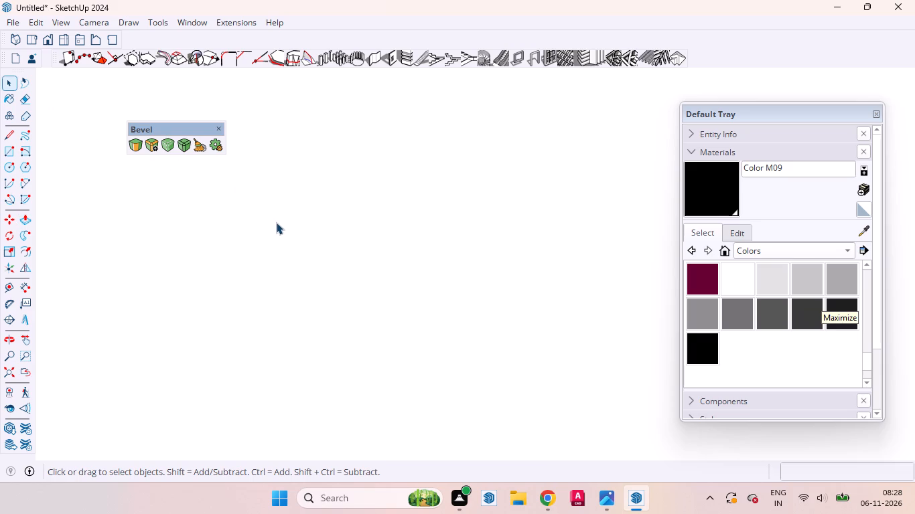
scroll(276, 222, down, 7)
drag(46, 41, 42, 28)
scroll(412, 366, down, 12)
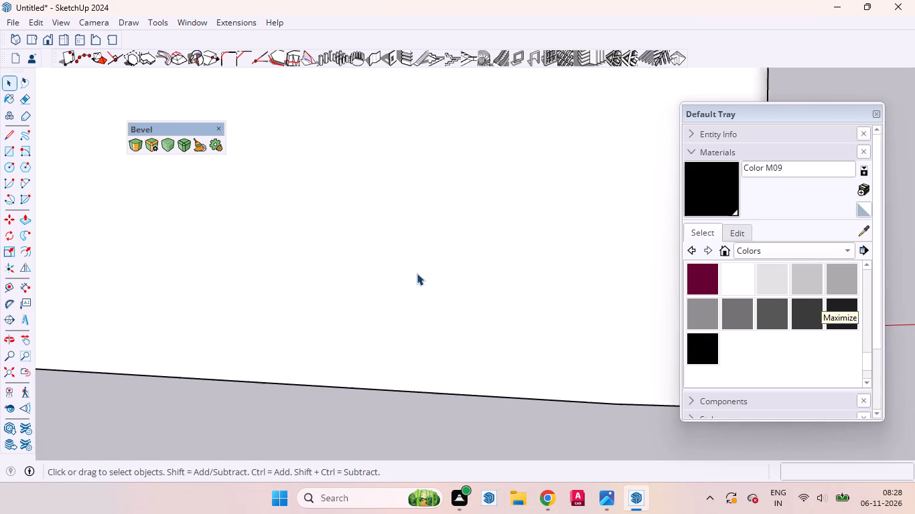
scroll(417, 273, down, 13)
scroll(320, 355, down, 1)
middle_drag(318, 342, 368, 170)
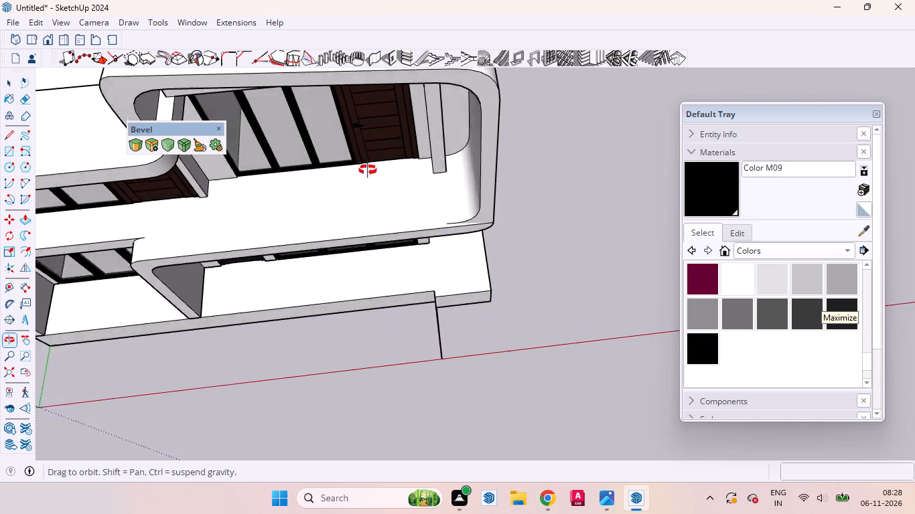
middle_drag(368, 170, 569, 54)
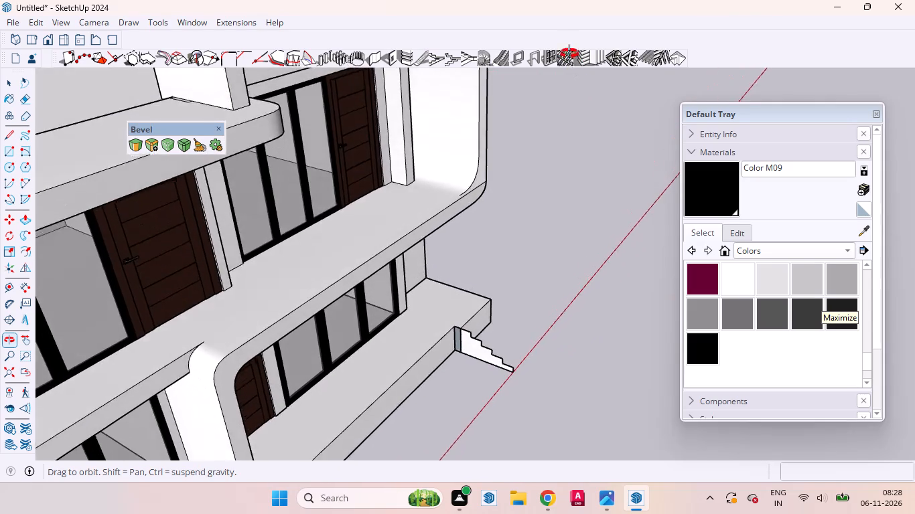
middle_drag(569, 54, 558, 35)
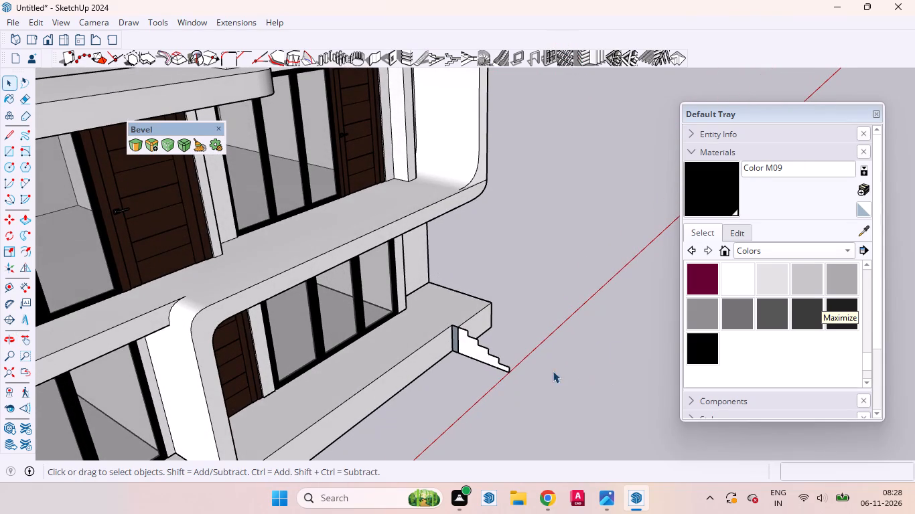
Examine the remaining stepped stair face and the plinth strip beside it up close from several angles.
scroll(531, 390, up, 6)
scroll(478, 349, up, 5)
scroll(445, 282, up, 6)
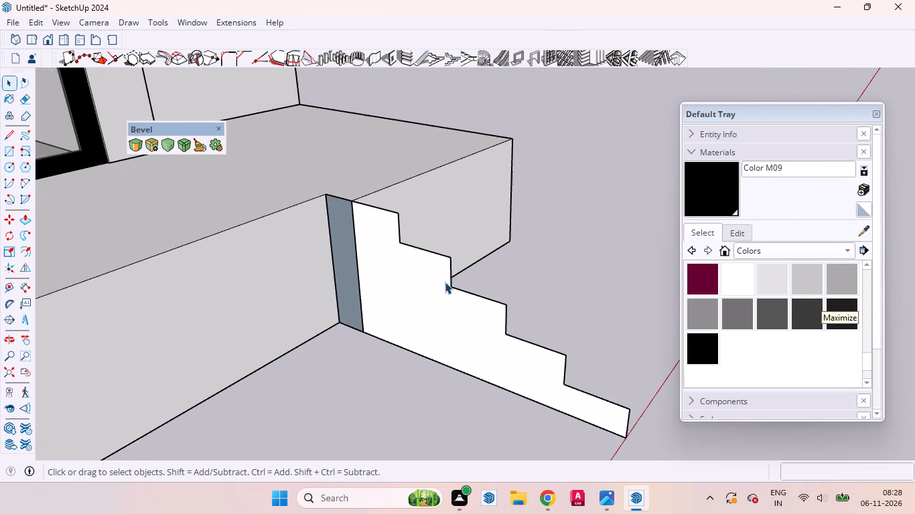
middle_drag(407, 221, 554, 361)
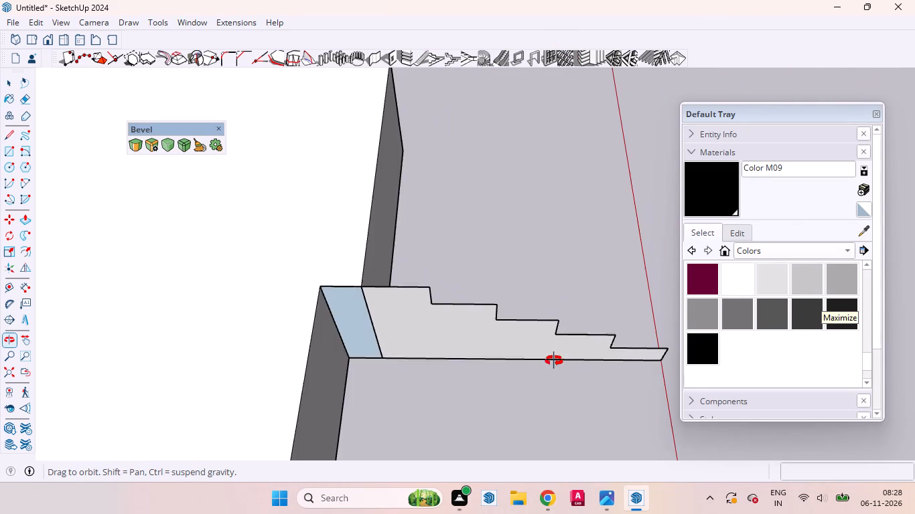
middle_drag(554, 361, 524, 363)
scroll(518, 363, down, 3)
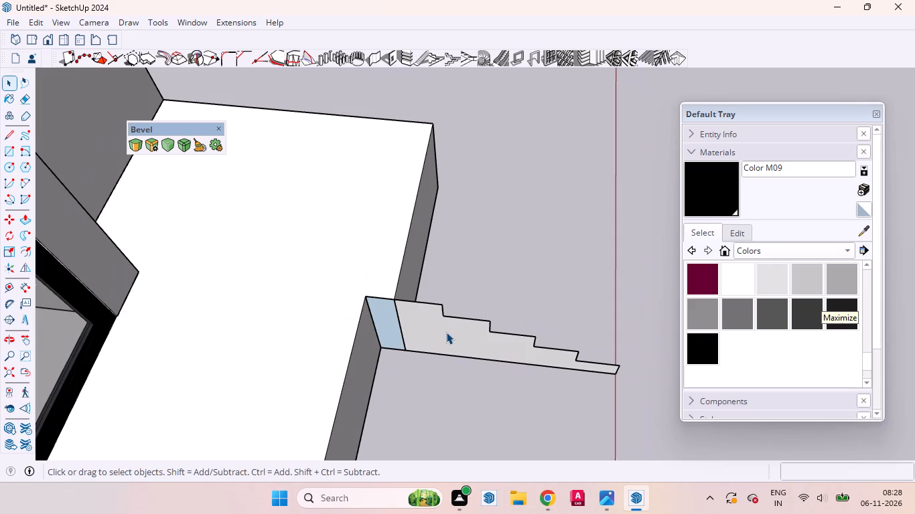
middle_drag(439, 326, 395, 203)
scroll(374, 302, up, 11)
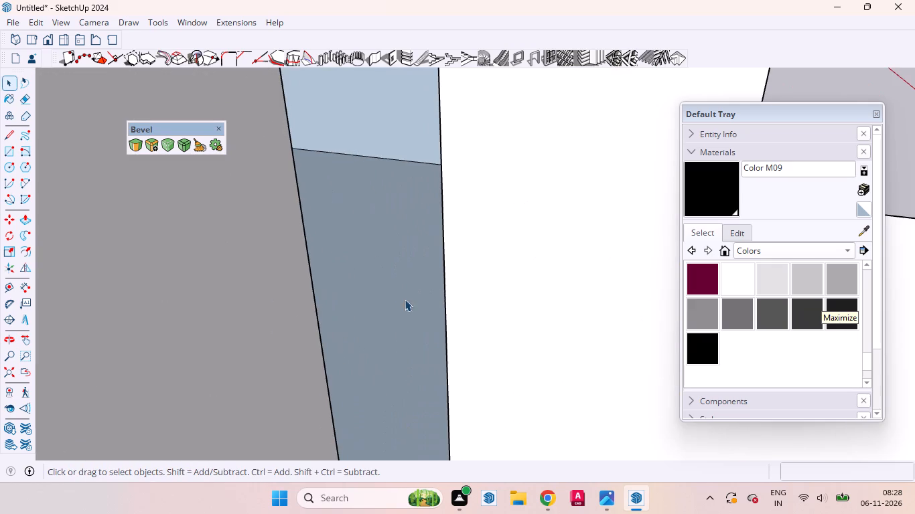
middle_drag(413, 299, 374, 306)
scroll(380, 309, up, 1)
scroll(388, 313, down, 7)
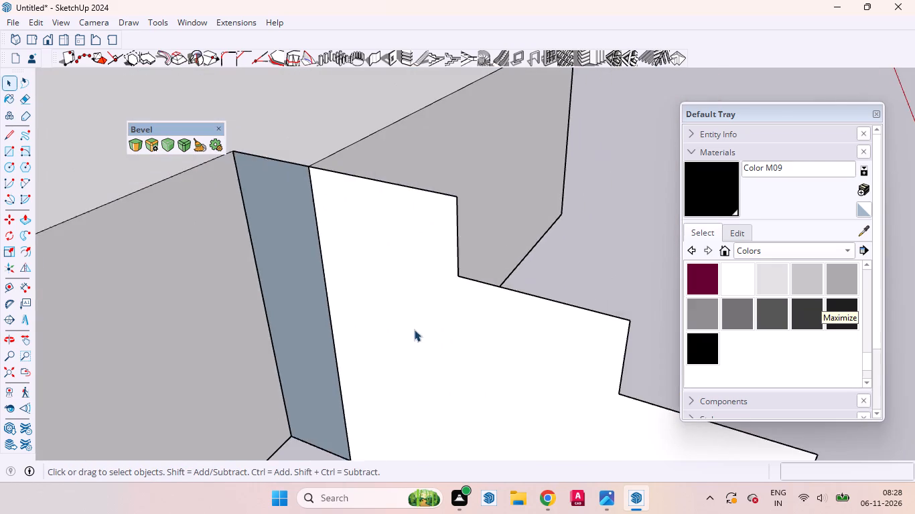
scroll(414, 329, down, 17)
scroll(438, 317, up, 5)
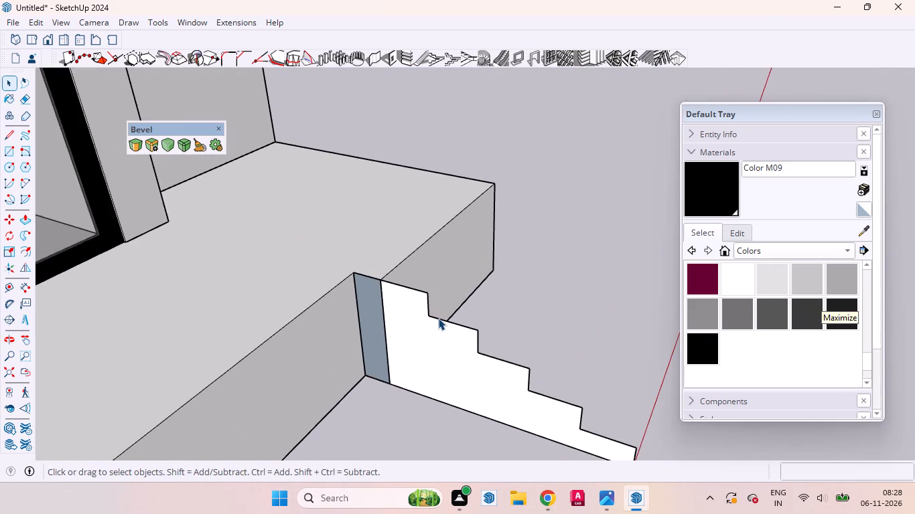
scroll(438, 318, up, 2)
scroll(438, 318, down, 9)
scroll(439, 319, up, 5)
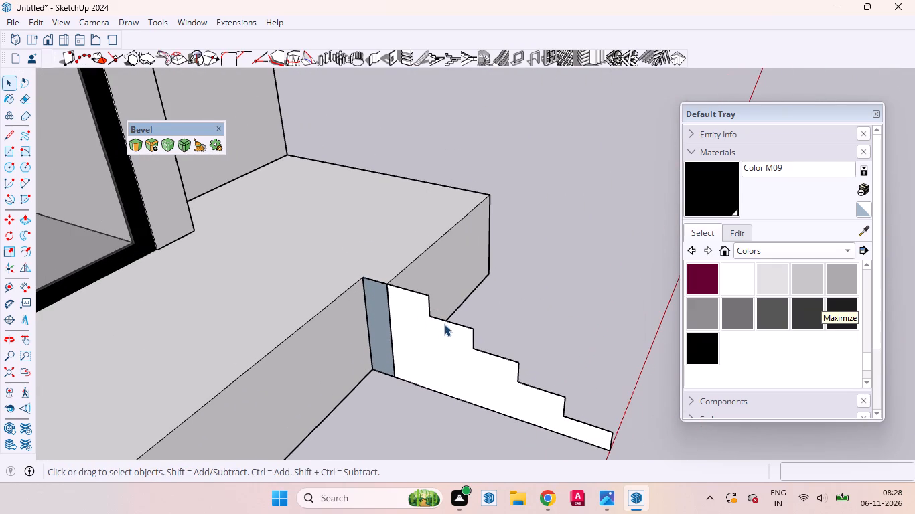
Select the remaining stepped stair face and examine it from both sides against the plinth.
click(457, 341)
scroll(470, 357, down, 2)
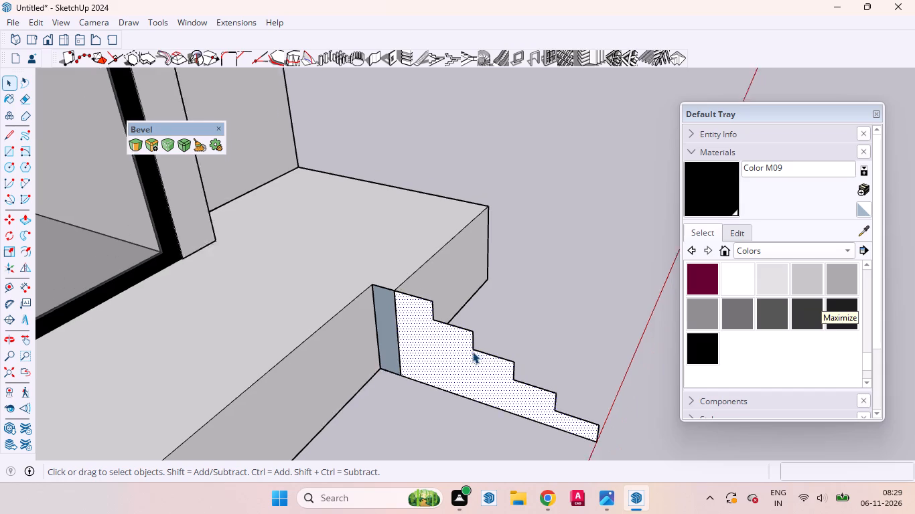
scroll(472, 351, down, 7)
middle_drag(452, 343, 380, 333)
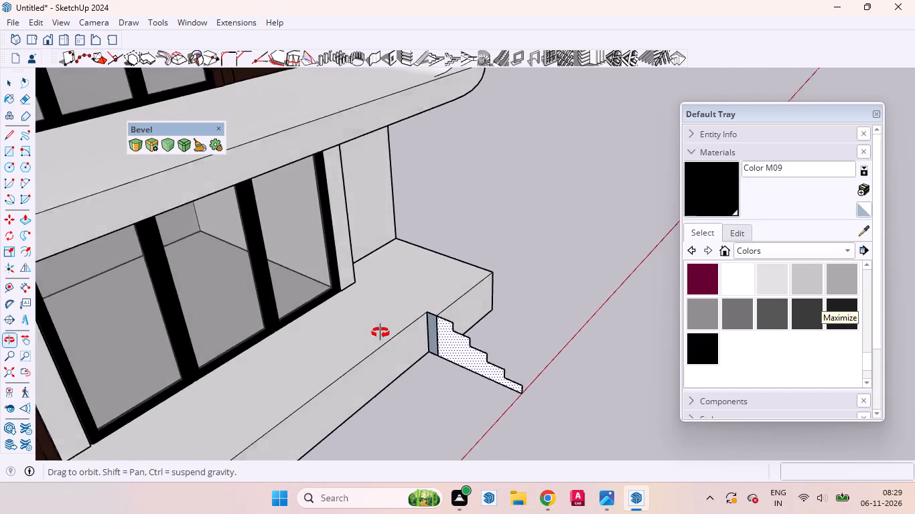
middle_drag(380, 333, 58, 290)
scroll(73, 292, up, 1)
scroll(660, 277, up, 1)
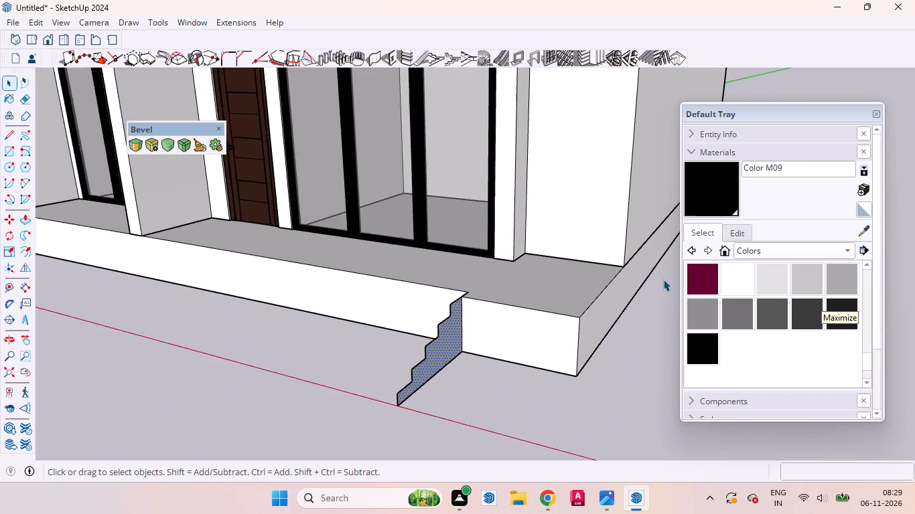
scroll(663, 279, up, 2)
scroll(656, 286, down, 5)
scroll(561, 324, down, 4)
scroll(483, 300, down, 4)
scroll(417, 375, up, 4)
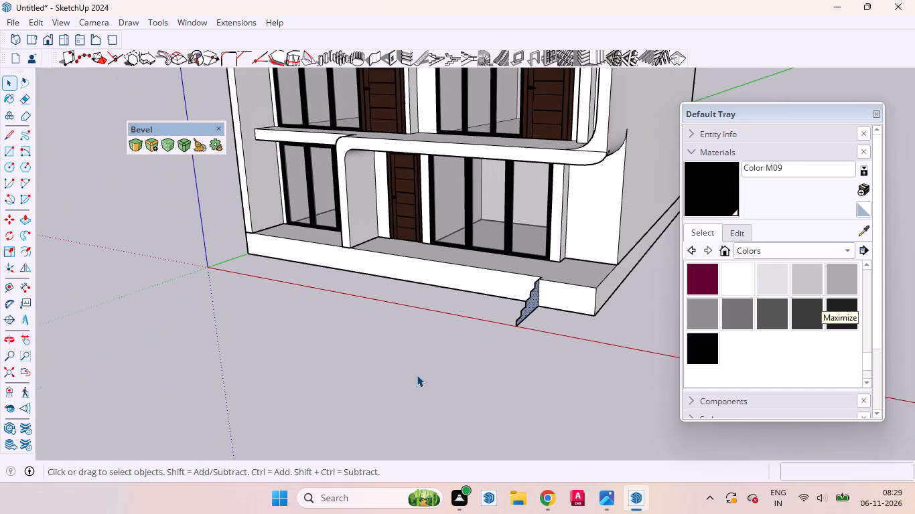
Examine the whole front facade from raised and low viewpoints, and the side wall near the origin.
scroll(414, 363, down, 6)
middle_drag(411, 343, 541, 400)
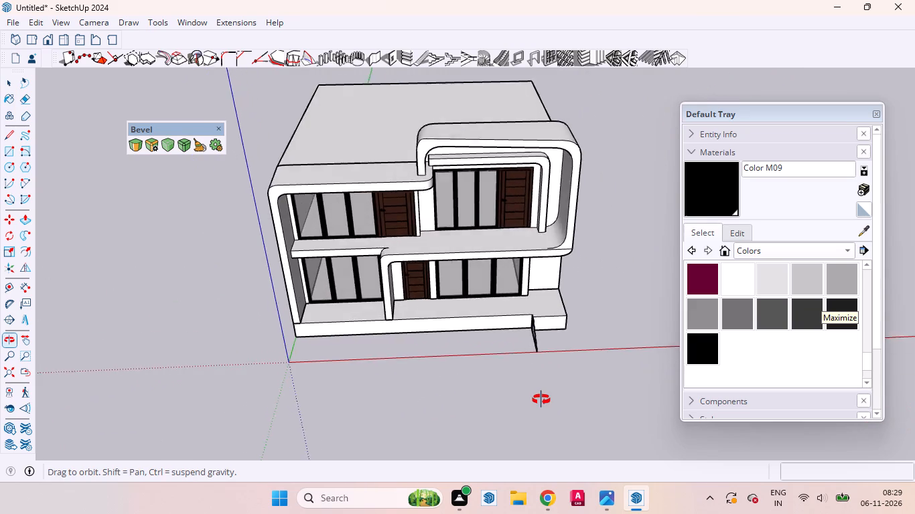
middle_drag(541, 400, 673, 284)
scroll(399, 365, up, 5)
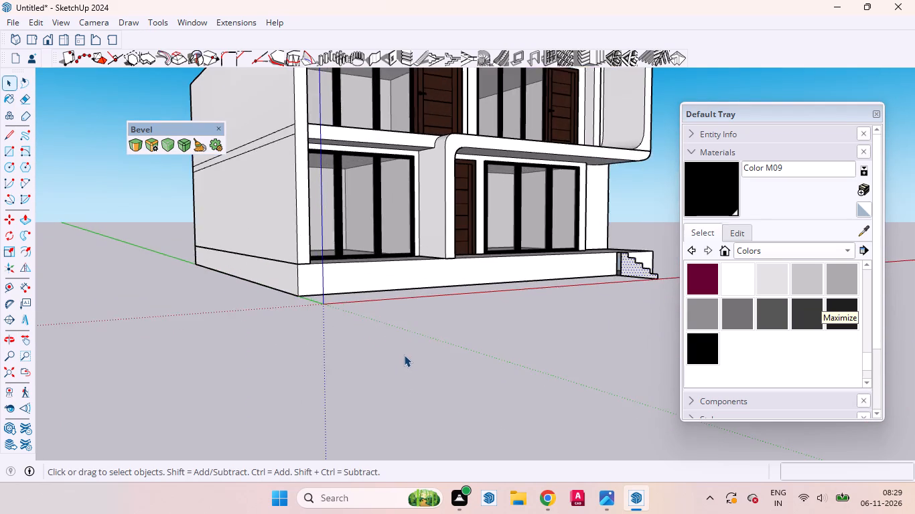
scroll(405, 353, up, 5)
scroll(405, 353, down, 6)
scroll(335, 264, up, 2)
scroll(338, 268, down, 4)
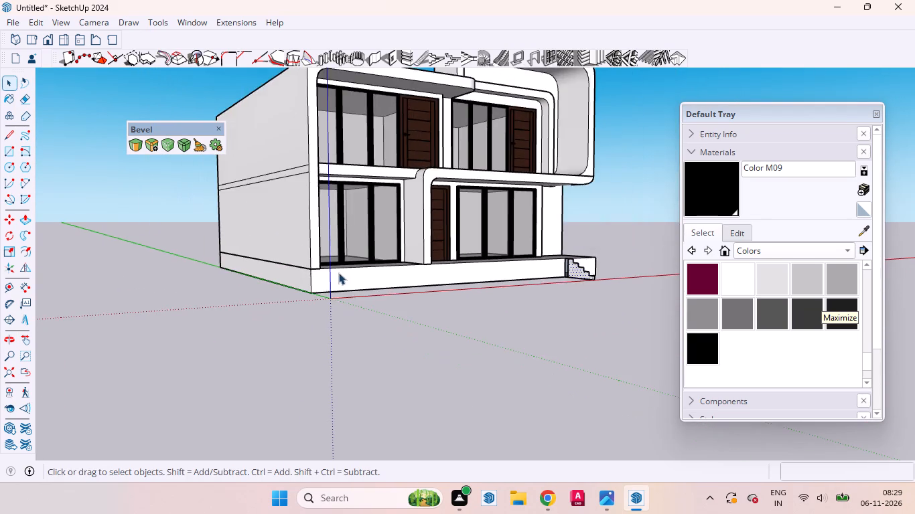
scroll(338, 272, down, 5)
middle_drag(301, 278, 460, 326)
scroll(294, 245, up, 5)
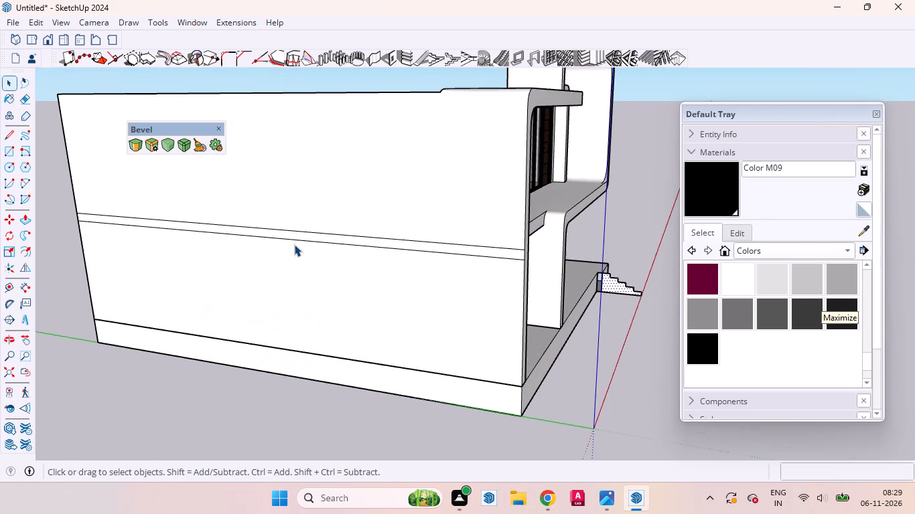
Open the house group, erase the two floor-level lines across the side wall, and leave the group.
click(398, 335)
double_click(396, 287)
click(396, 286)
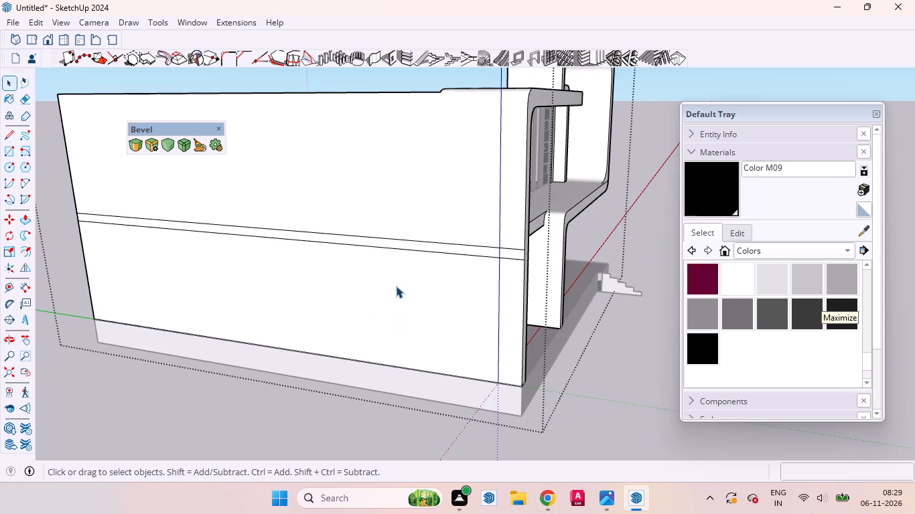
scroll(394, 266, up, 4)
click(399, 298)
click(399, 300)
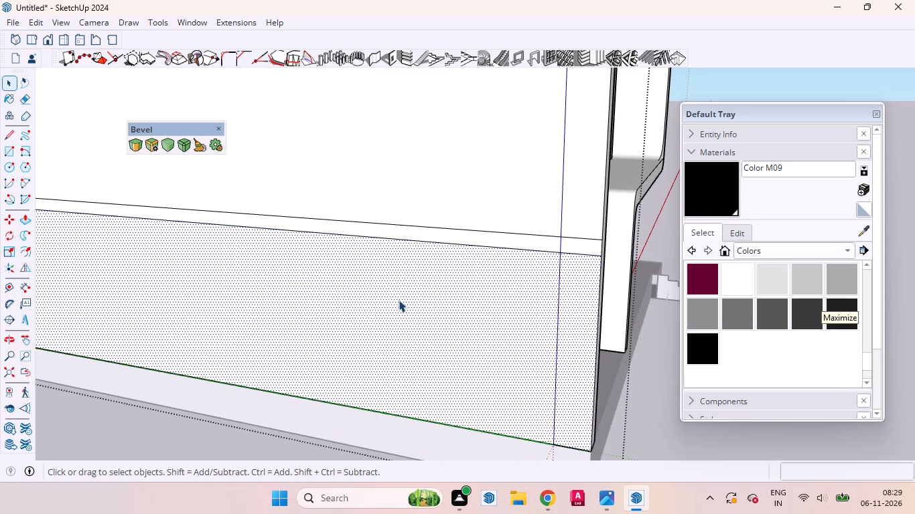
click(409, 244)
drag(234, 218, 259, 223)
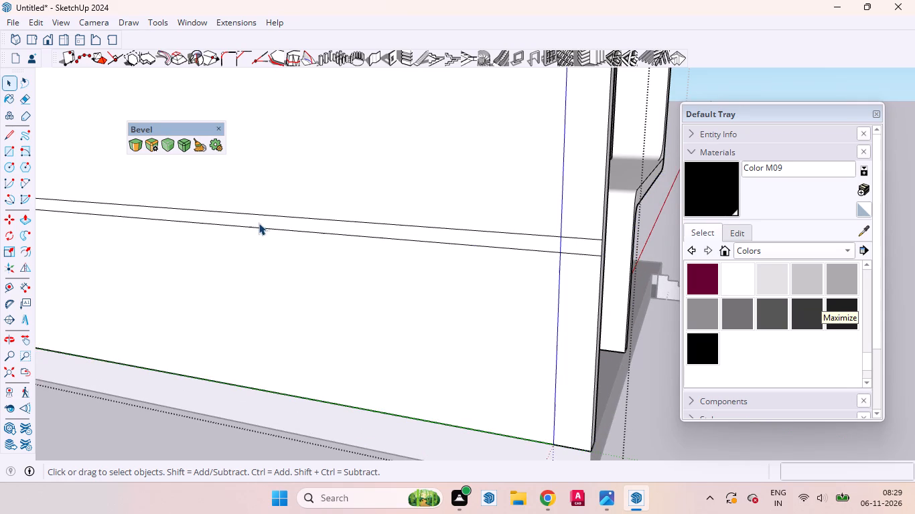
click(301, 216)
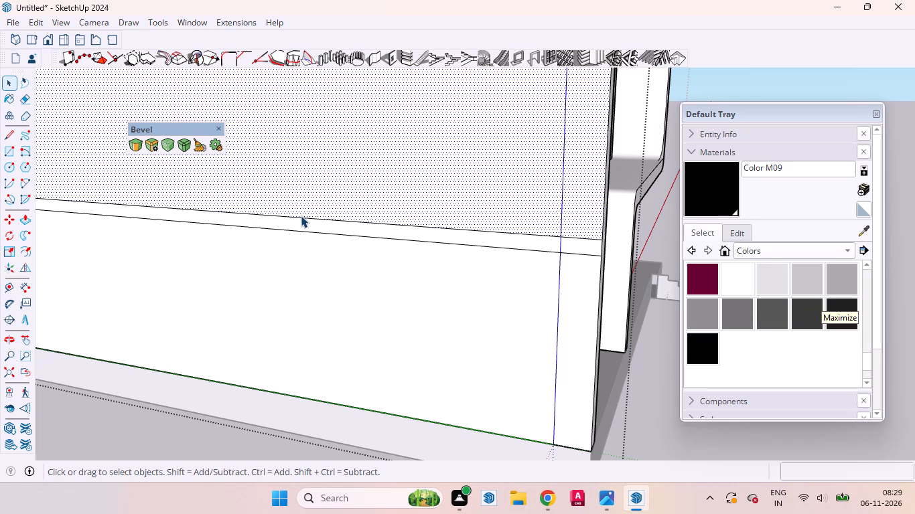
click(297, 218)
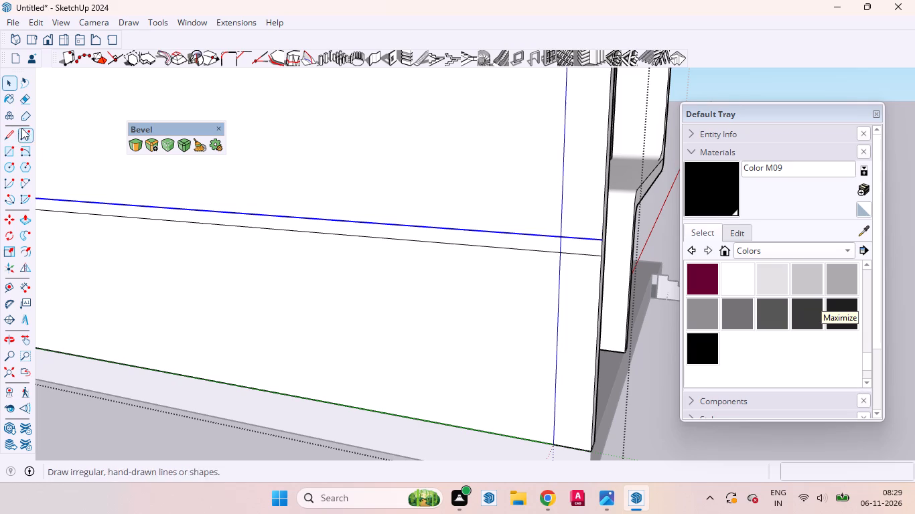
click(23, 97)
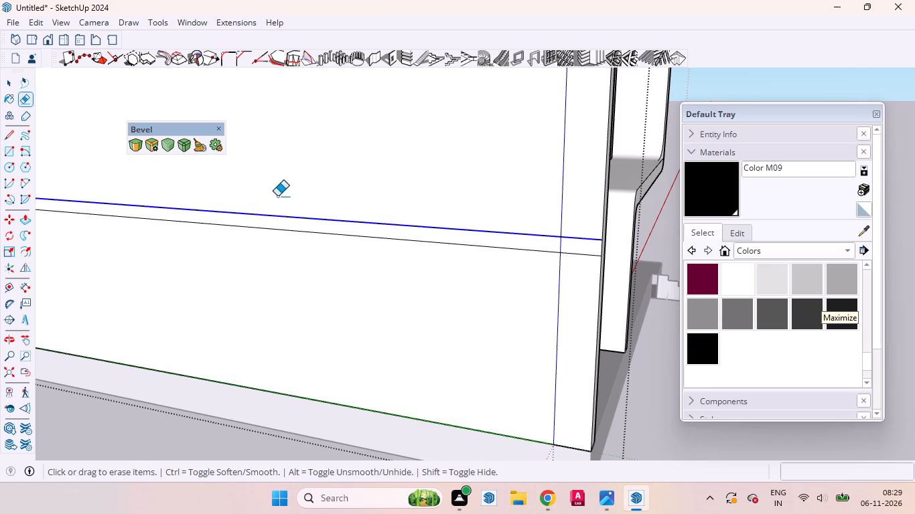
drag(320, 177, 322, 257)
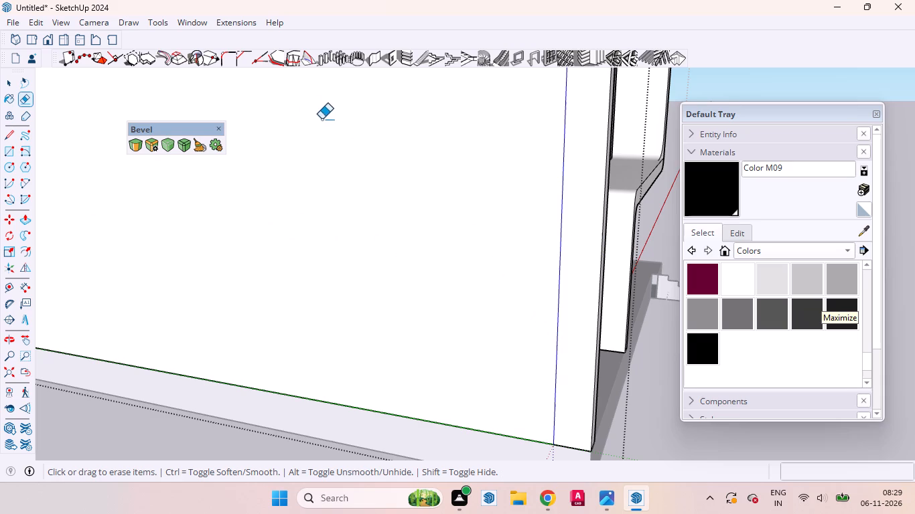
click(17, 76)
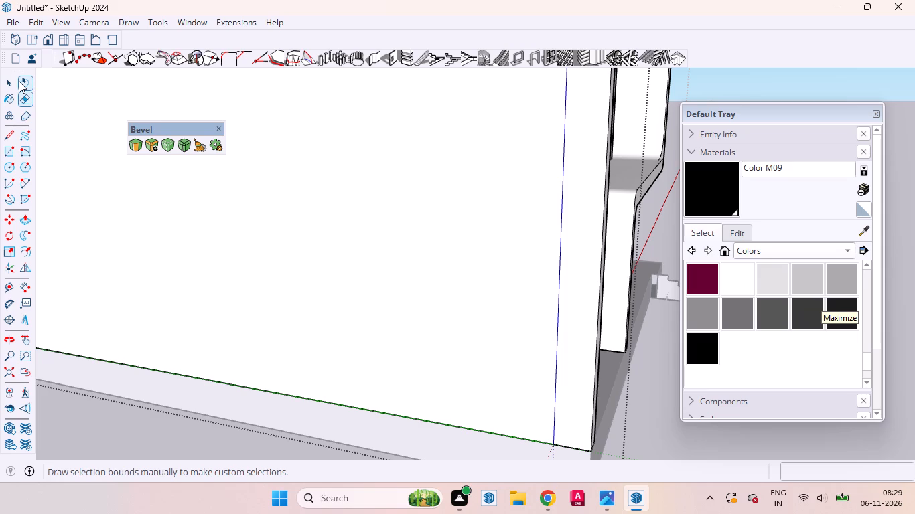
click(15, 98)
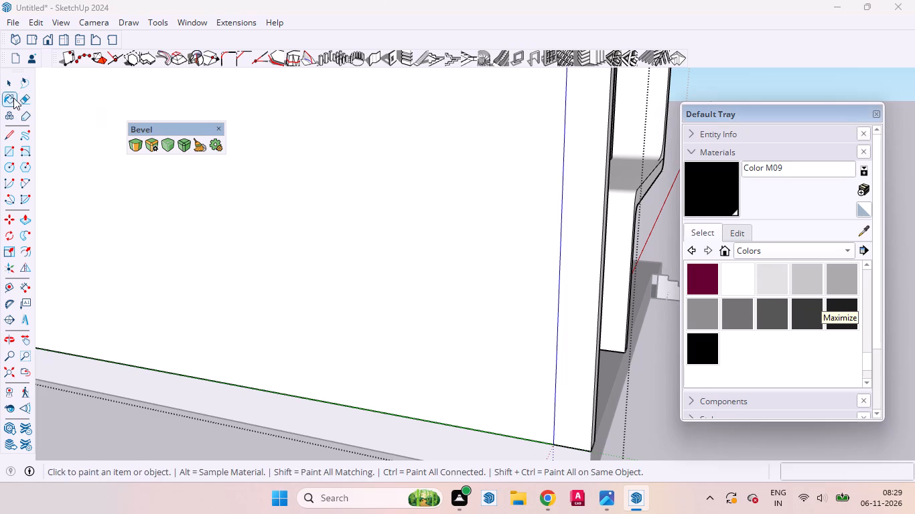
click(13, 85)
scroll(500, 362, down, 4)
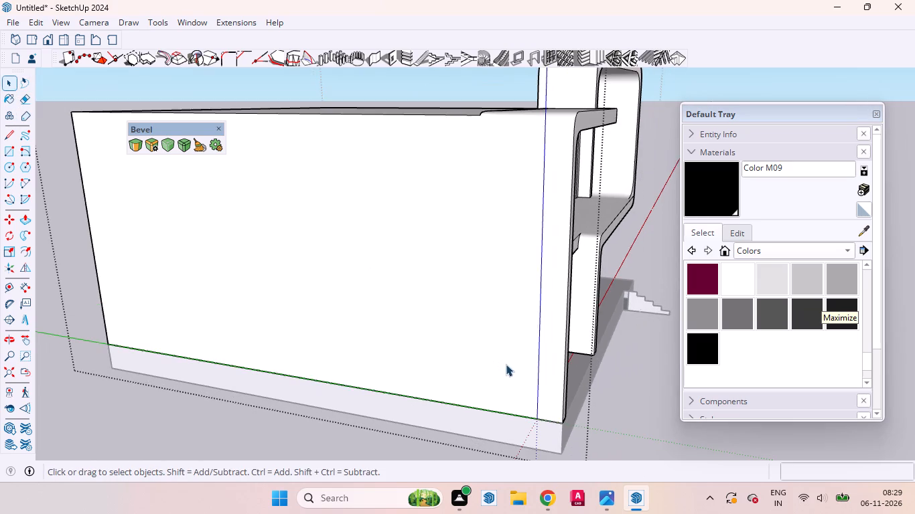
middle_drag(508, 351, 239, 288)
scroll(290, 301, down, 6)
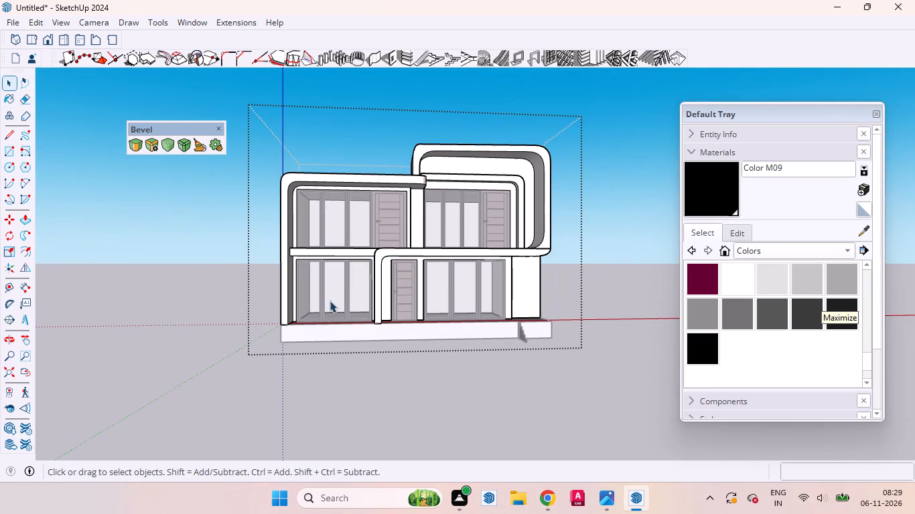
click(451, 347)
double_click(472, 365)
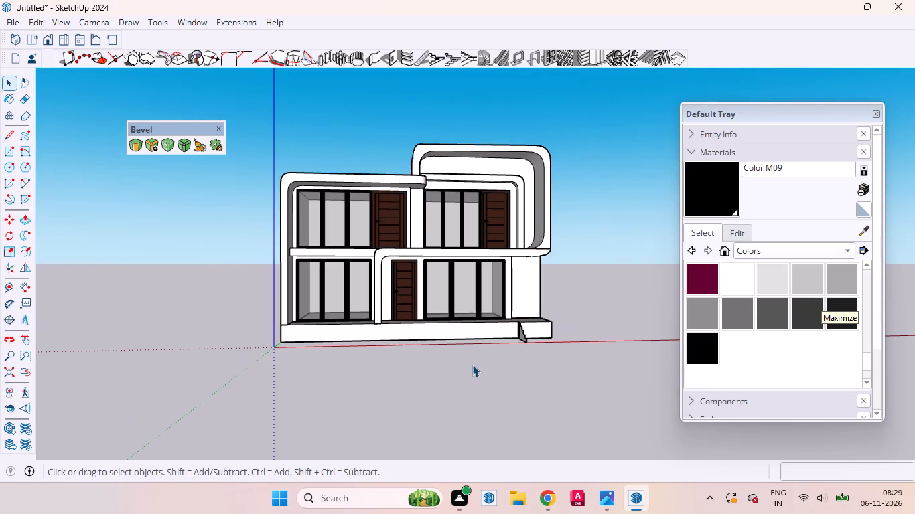
Examine the front facade and the upper-floor door with its surrounding frame up close from low and raised angles.
scroll(414, 271, up, 4)
middle_drag(405, 249, 415, 262)
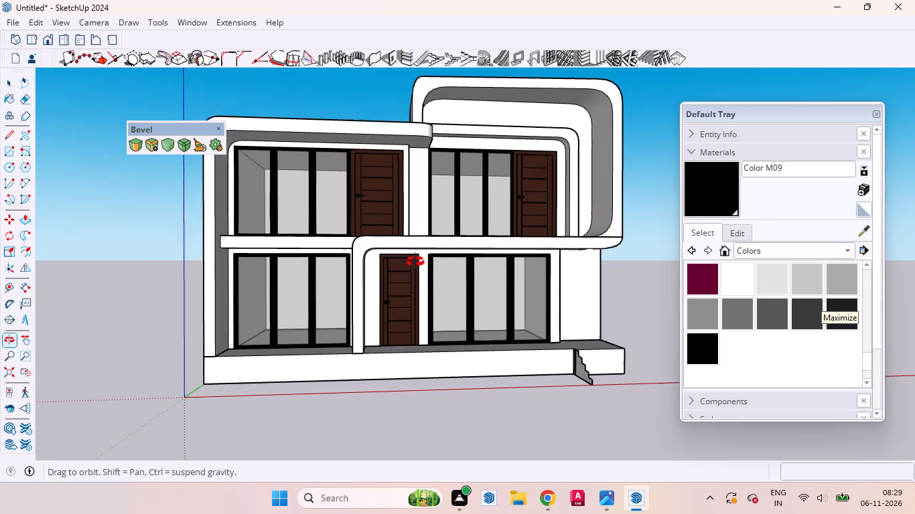
middle_drag(415, 262, 425, 220)
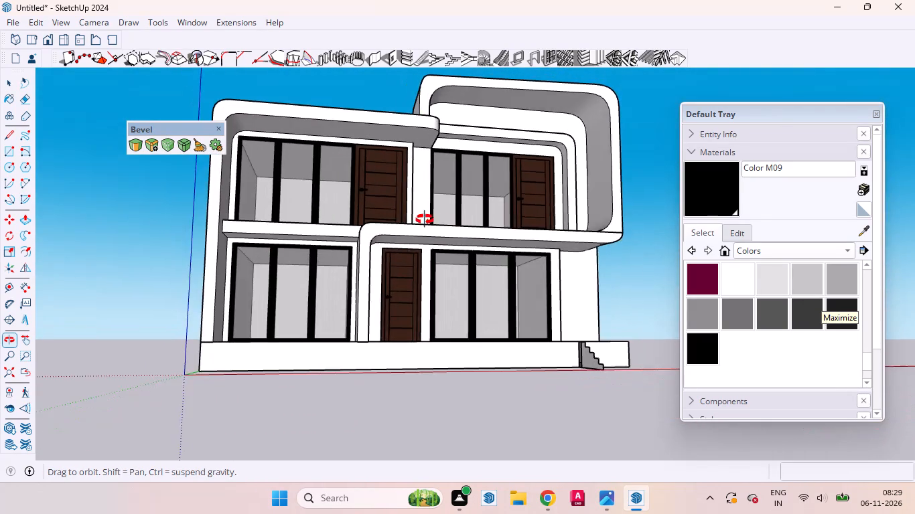
middle_drag(425, 220, 443, 222)
scroll(395, 143, up, 13)
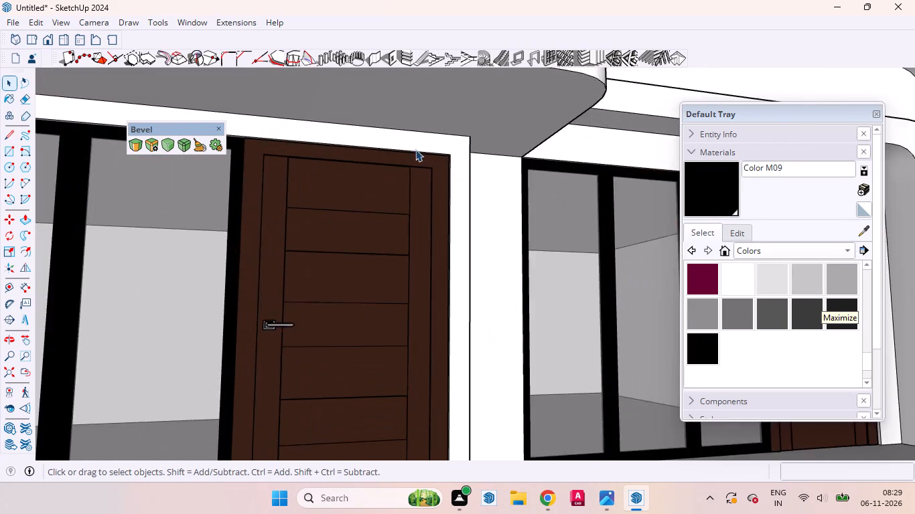
scroll(415, 149, up, 8)
middle_drag(397, 191, 199, 236)
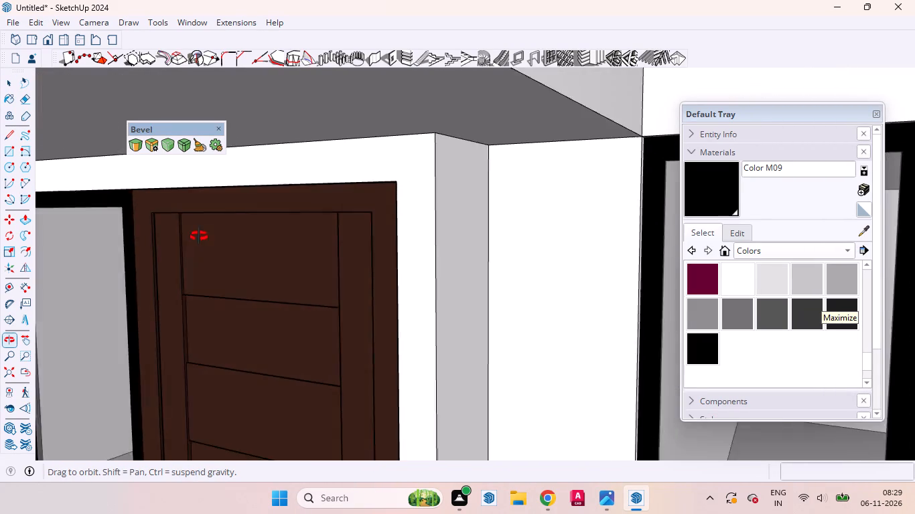
middle_drag(199, 236, 354, 56)
scroll(480, 174, down, 6)
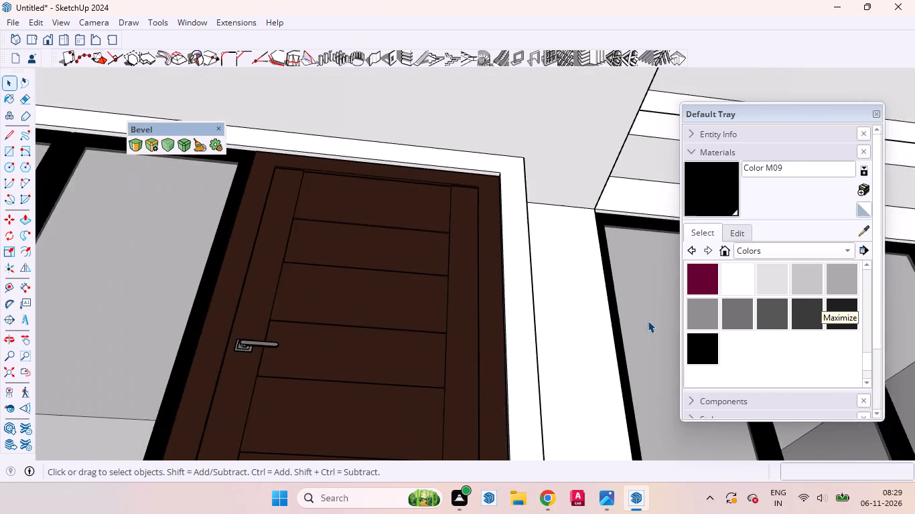
scroll(648, 321, down, 4)
scroll(510, 294, down, 12)
middle_drag(472, 226, 490, 399)
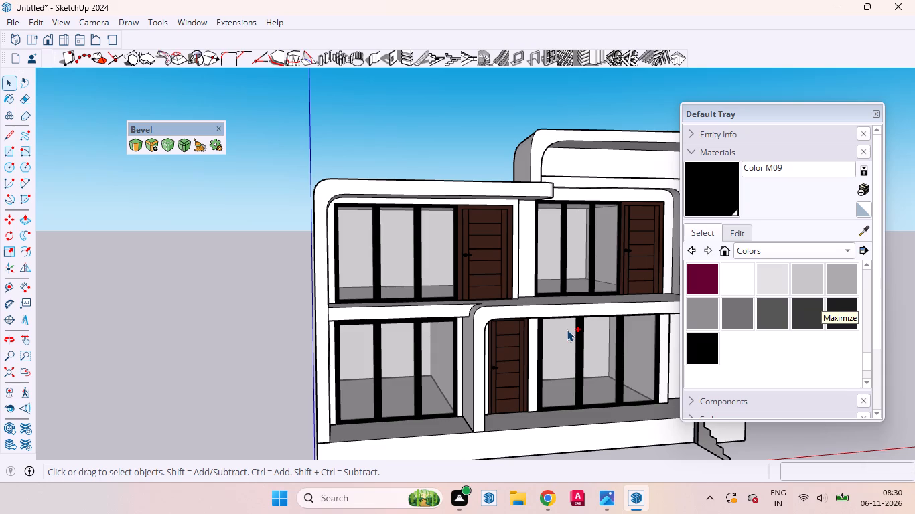
Undo the recent edits back to the full-width entrance stairs and leave the house group.
key(ctrl+z)
key(ctrl+z)
key(ctrl+z)
key(ctrl+z)
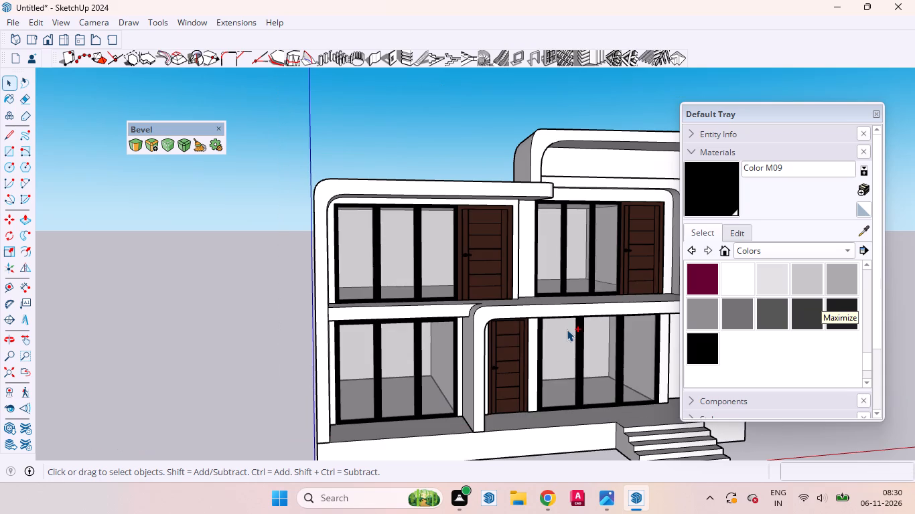
key(ctrl+z)
key(ctrl+z)
key(ctrl+z)
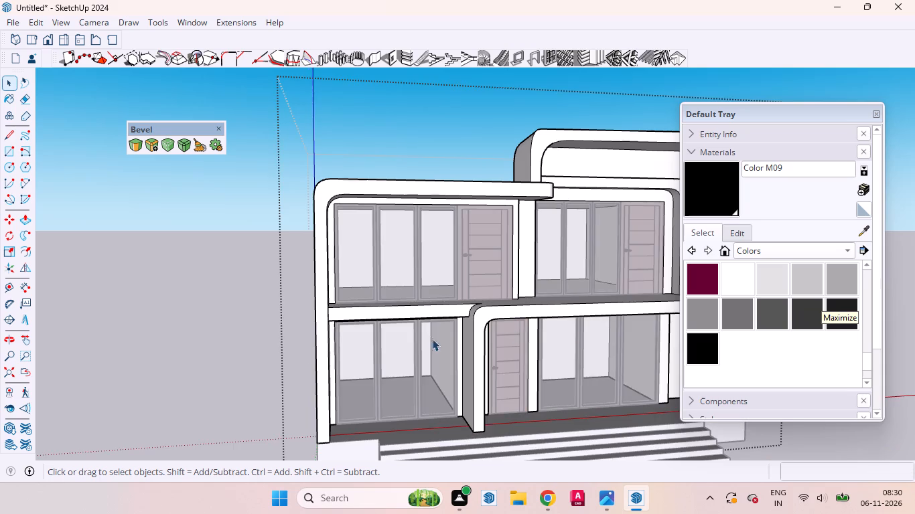
scroll(243, 374, down, 6)
double_click(156, 337)
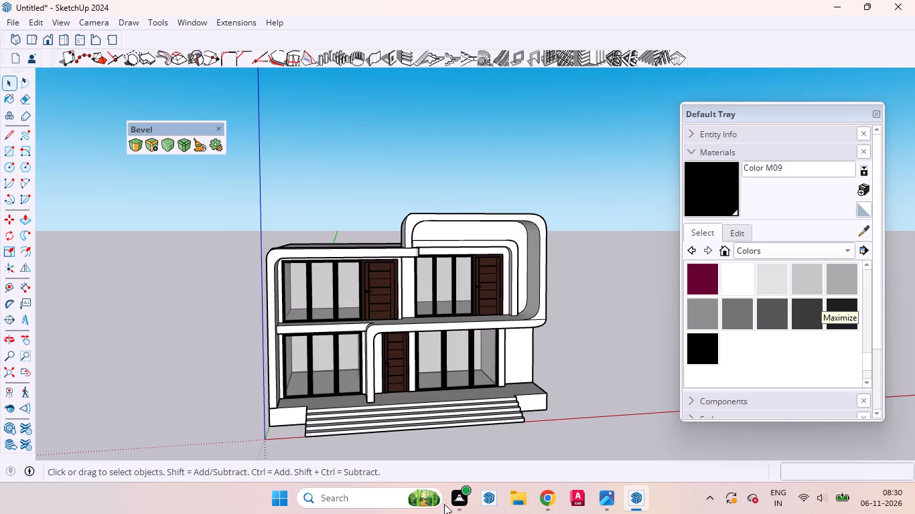
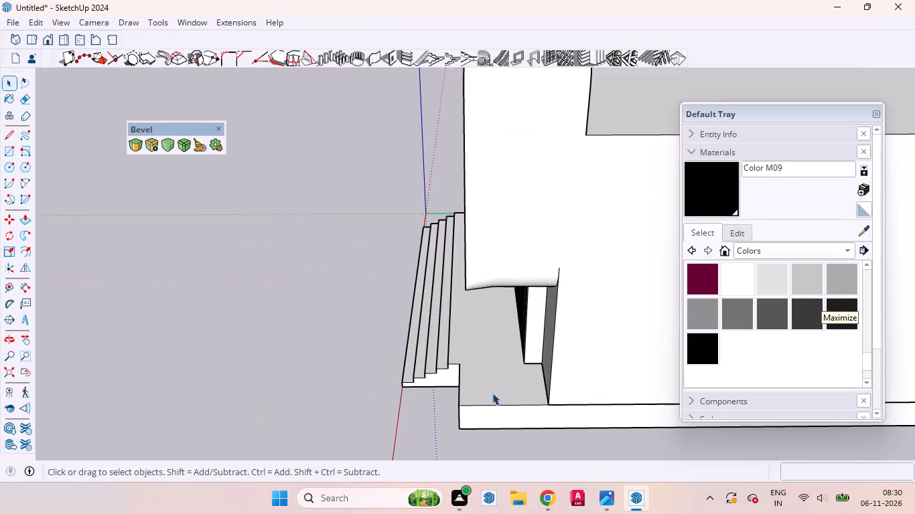
Push/Pull the end face of the front stairs back along their full length to remove the steps.
scroll(487, 403, down, 4)
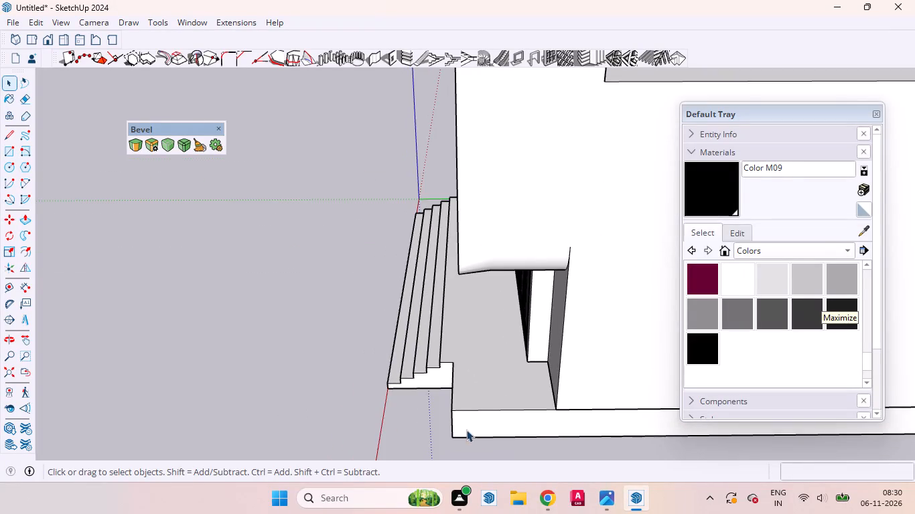
middle_drag(502, 441, 509, 351)
scroll(471, 360, up, 2)
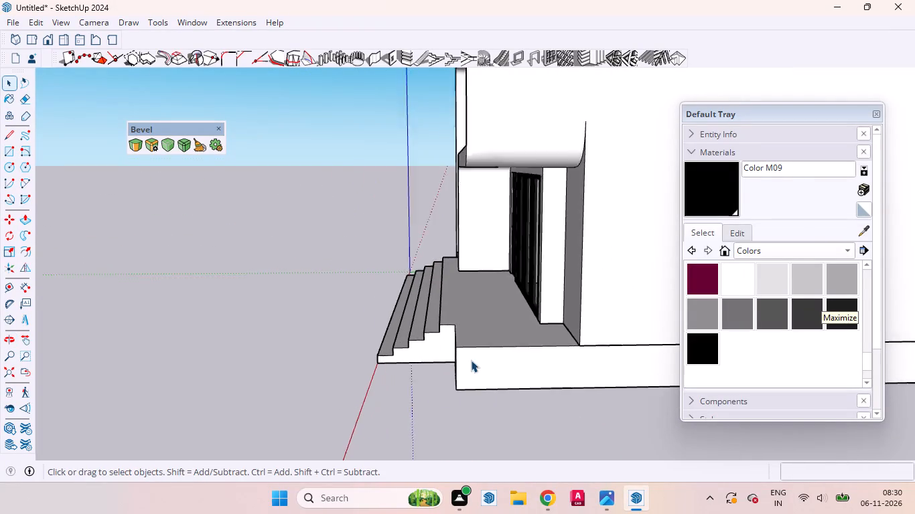
scroll(471, 360, up, 2)
middle_drag(428, 385, 519, 386)
click(534, 345)
middle_drag(545, 350, 502, 359)
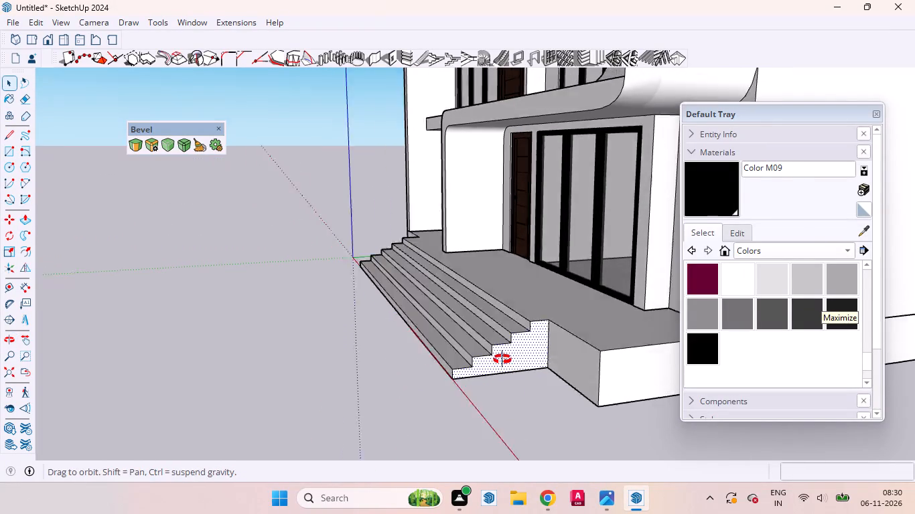
middle_drag(502, 359, 491, 361)
scroll(491, 361, up, 1)
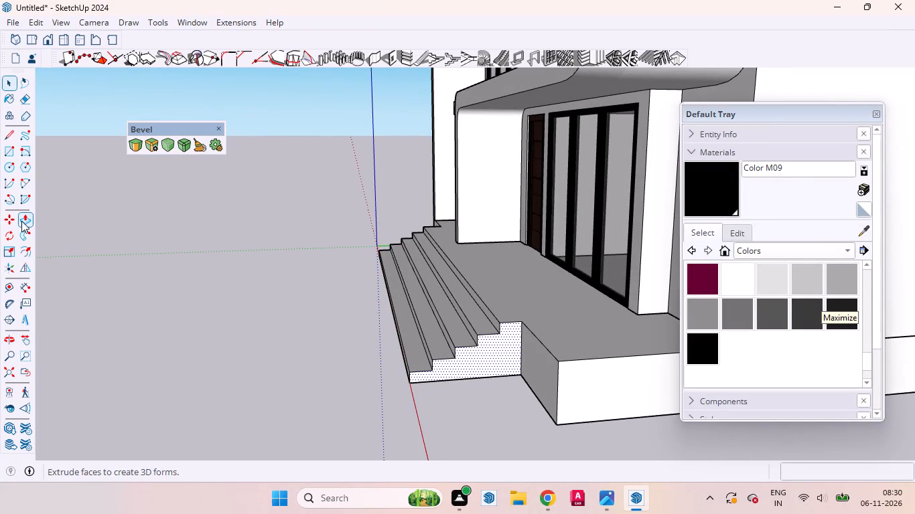
click(21, 220)
drag(481, 376, 386, 270)
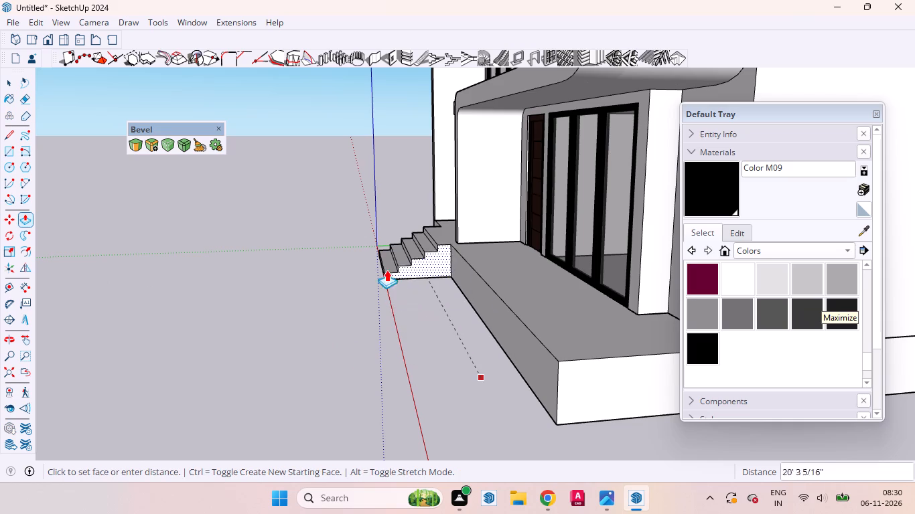
drag(386, 270, 380, 256)
Push/Pull the narrow end face of the plinth's projecting front about 5' 3/4" to the plinth's corner endpoint, closing the notch.
middle_drag(431, 290, 638, 290)
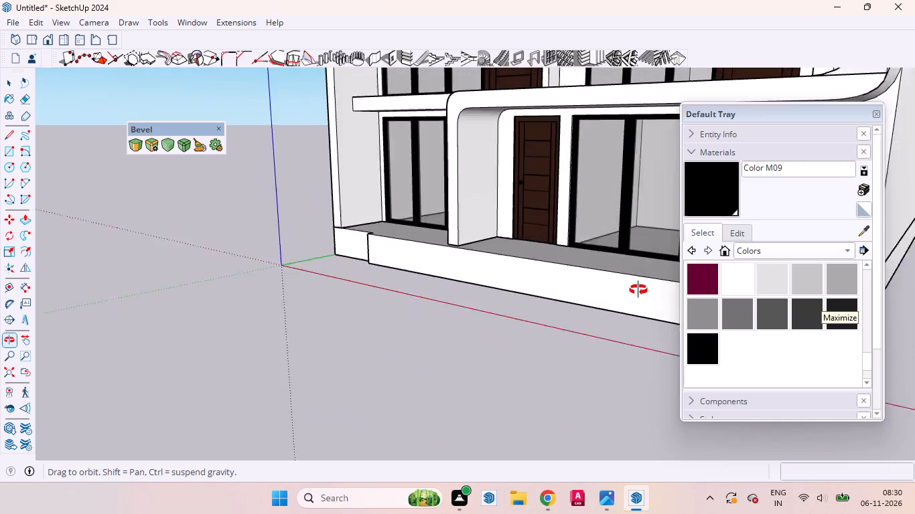
middle_drag(638, 290, 764, 352)
scroll(302, 349, up, 4)
middle_drag(322, 296, 572, 273)
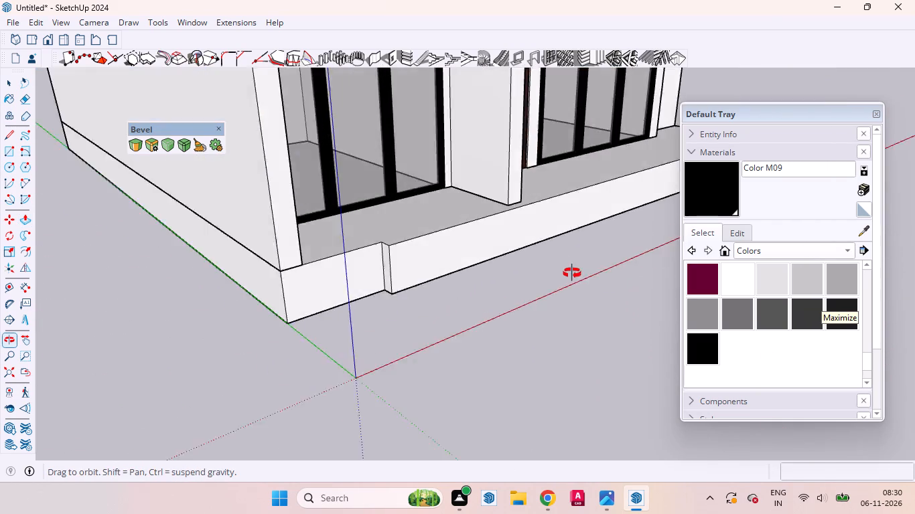
middle_drag(572, 273, 578, 270)
scroll(432, 280, up, 8)
click(399, 250)
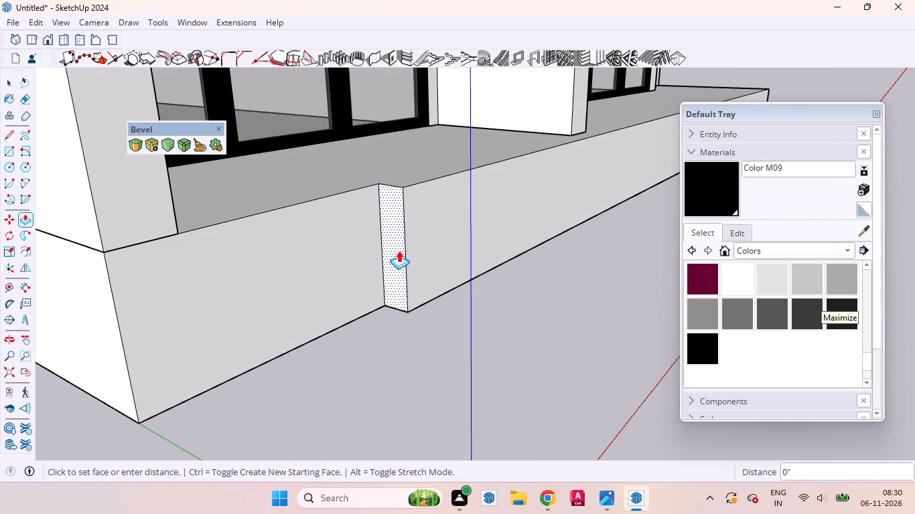
click(105, 260)
middle_drag(310, 400, 13, 447)
scroll(133, 355, down, 15)
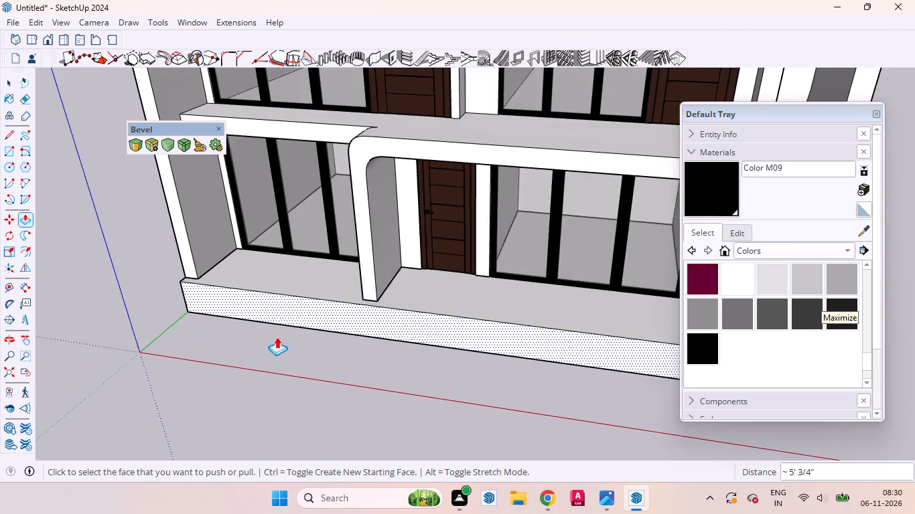
middle_drag(305, 337, 373, 272)
scroll(367, 274, up, 1)
scroll(354, 321, down, 10)
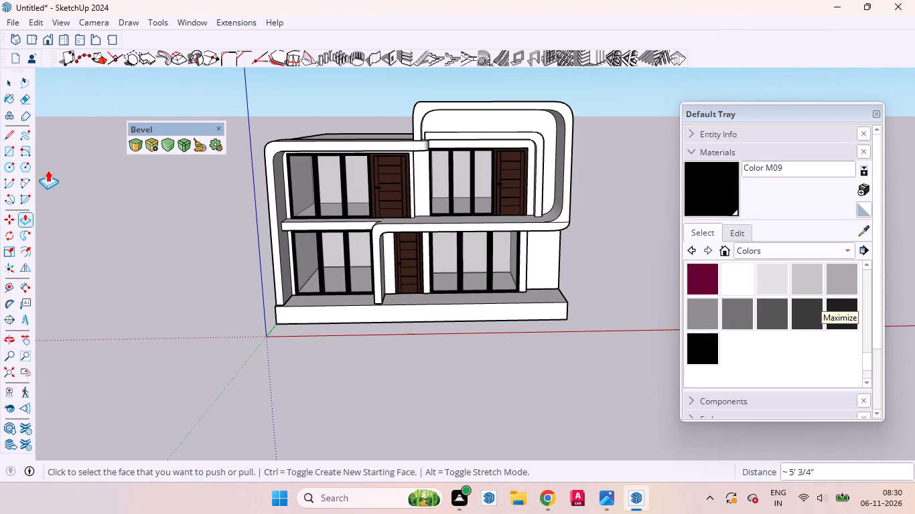
click(12, 85)
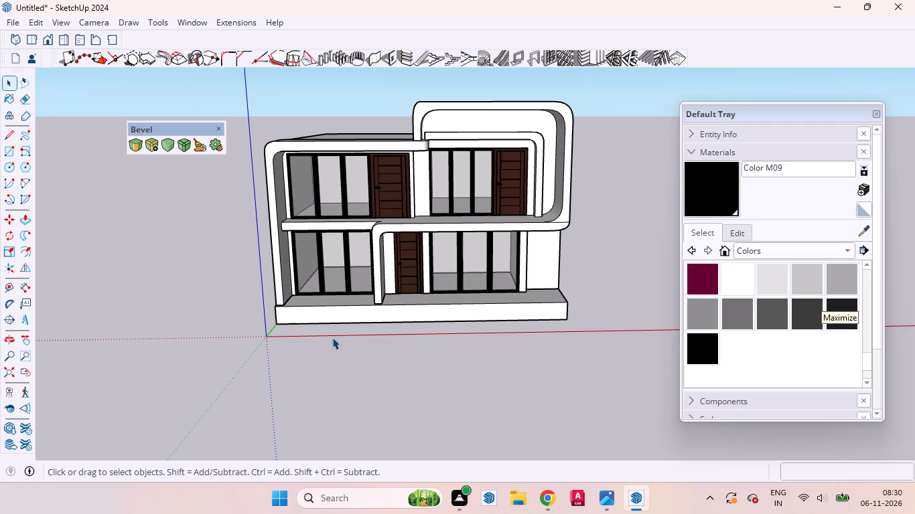
Examine the house's front facade, balcony frames, doors, glazing and plinth from several angles and distances.
scroll(355, 356, down, 2)
middle_drag(348, 356, 311, 353)
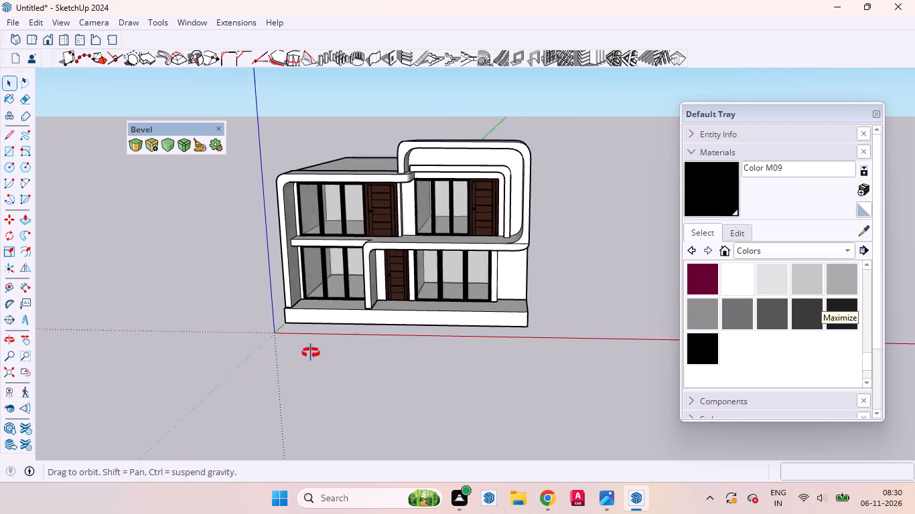
middle_drag(311, 353, 338, 288)
scroll(338, 288, up, 1)
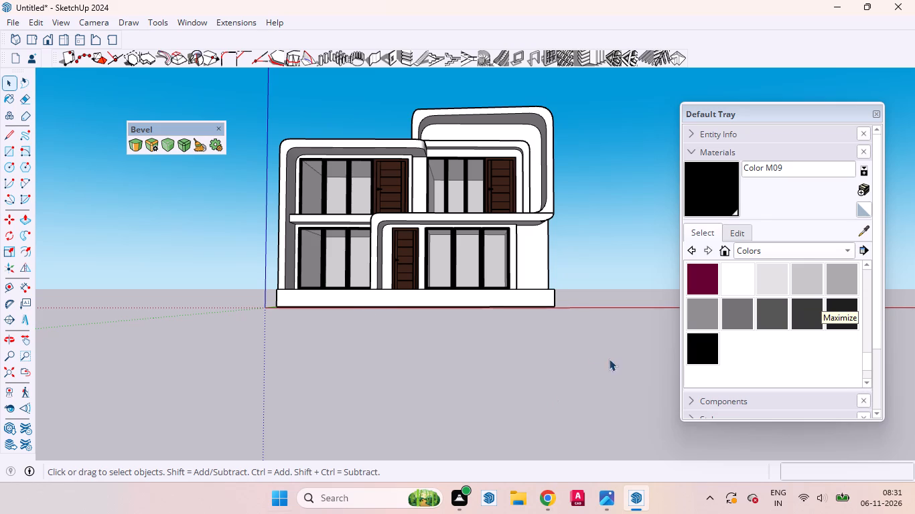
scroll(390, 248, up, 4)
middle_drag(344, 226, 409, 366)
scroll(411, 365, up, 1)
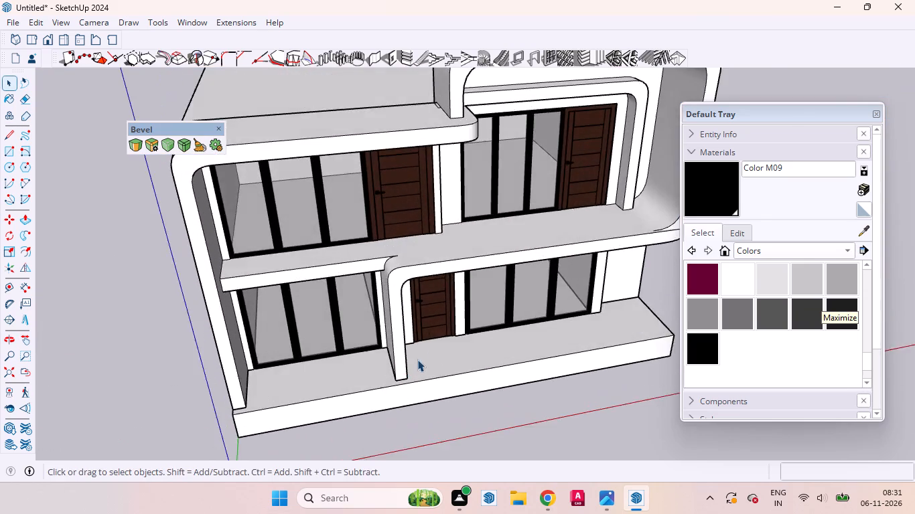
scroll(411, 367, down, 4)
middle_drag(434, 359, 403, 251)
scroll(474, 216, up, 4)
middle_drag(518, 269, 429, 237)
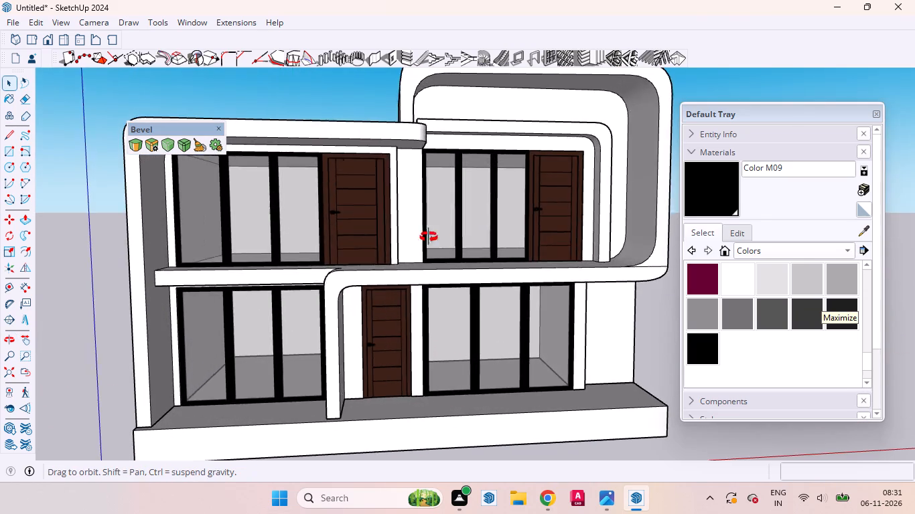
middle_drag(429, 237, 567, 221)
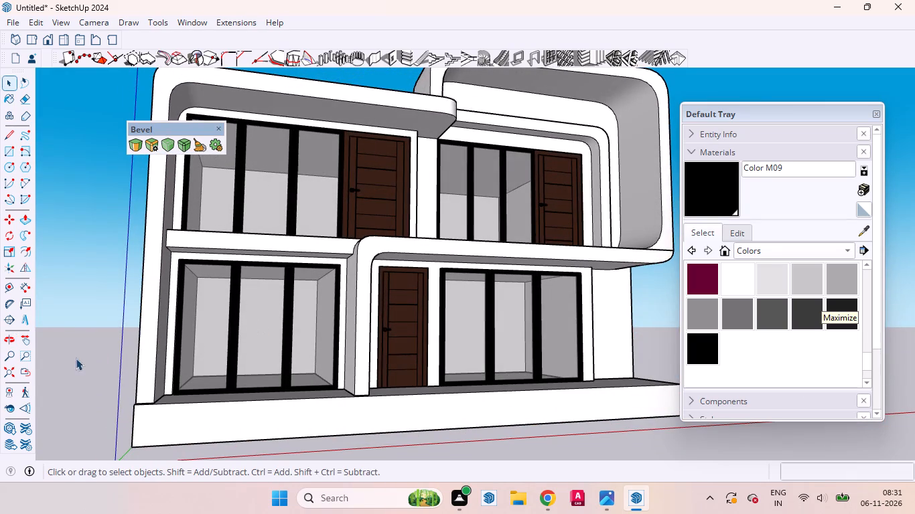
scroll(393, 193, up, 2)
scroll(236, 284, down, 4)
middle_drag(401, 230, 242, 349)
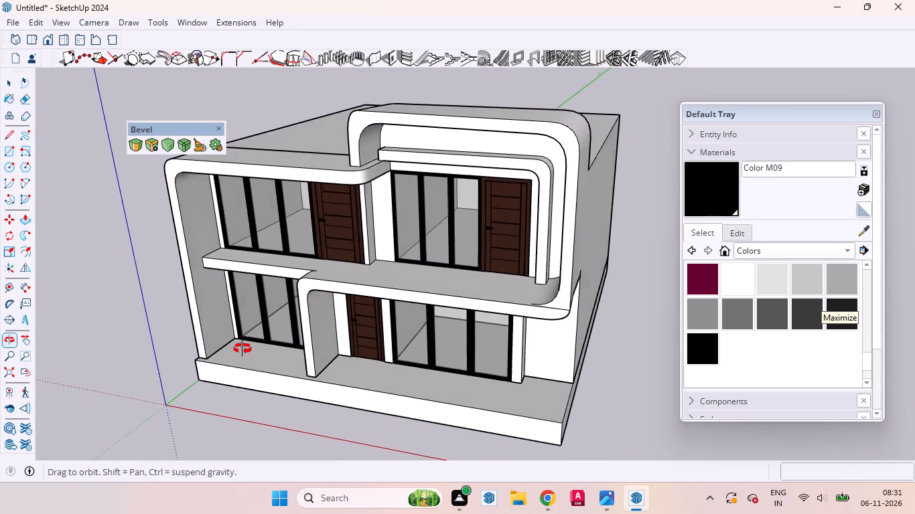
middle_drag(242, 349, 216, 331)
scroll(323, 266, up, 3)
scroll(342, 309, down, 2)
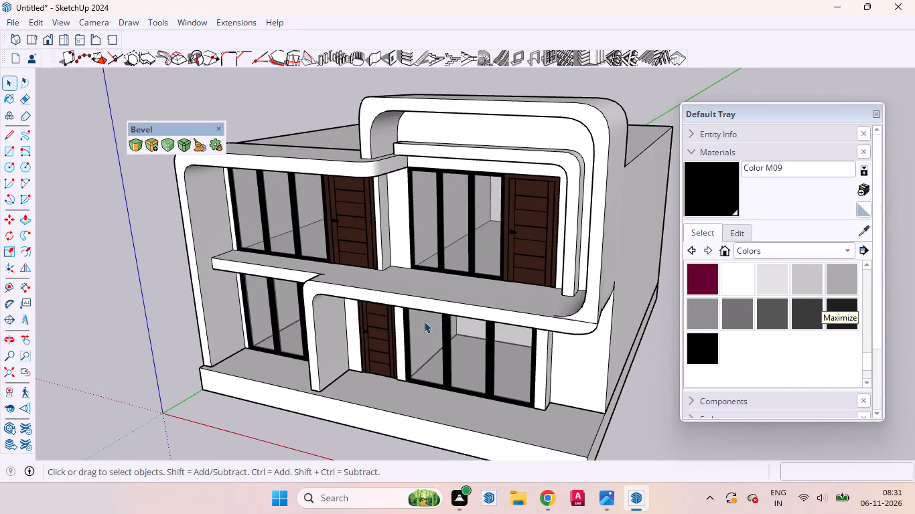
middle_drag(473, 283, 547, 197)
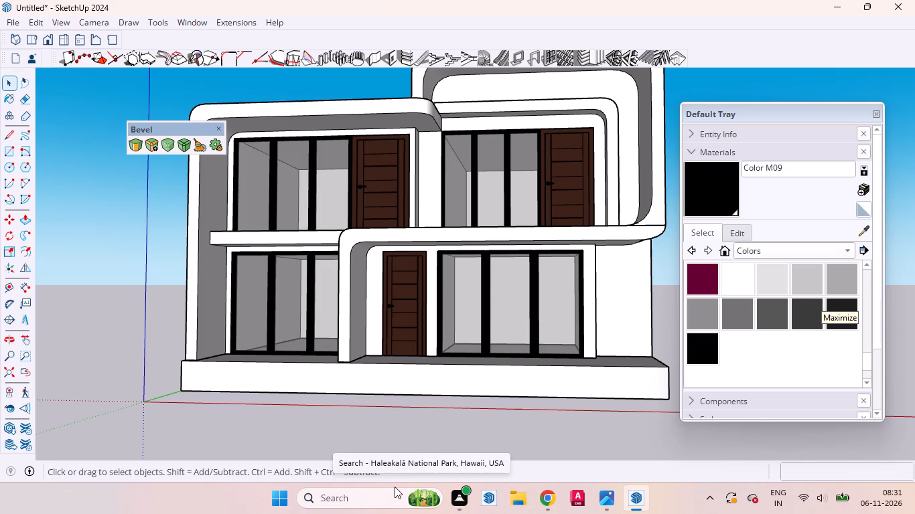
scroll(232, 440, down, 1)
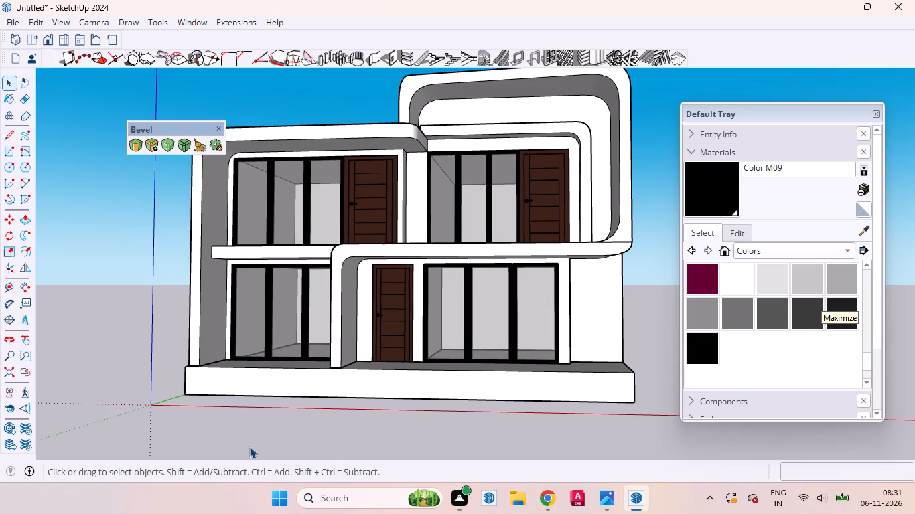
scroll(250, 440, down, 1)
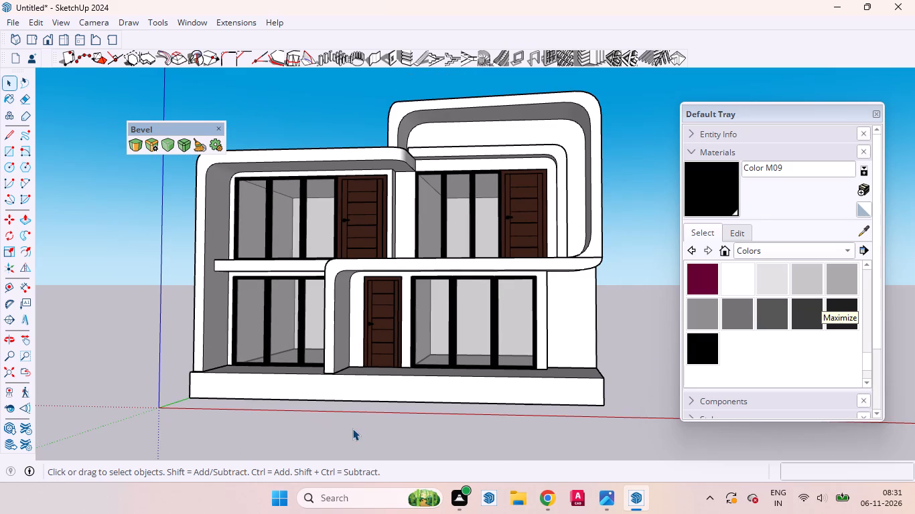
scroll(200, 410, down, 2)
middle_drag(280, 416, 320, 347)
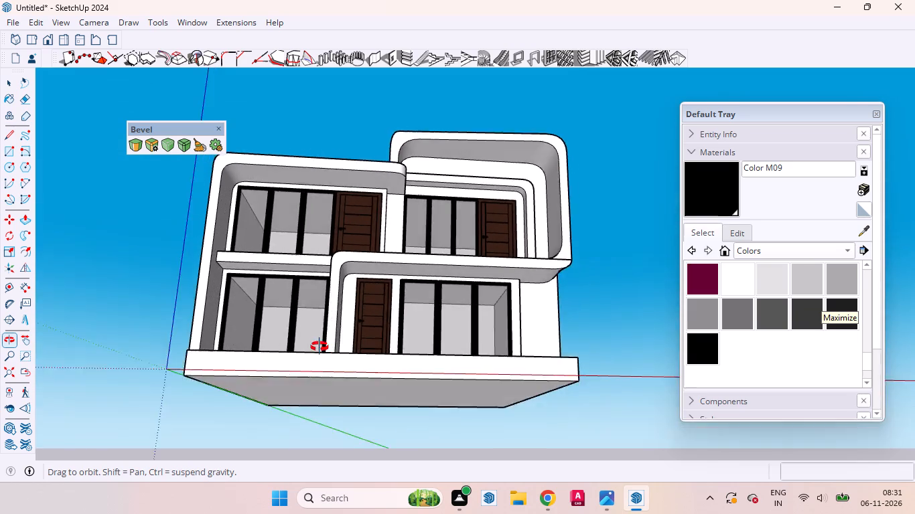
middle_drag(320, 347, 311, 345)
scroll(310, 345, up, 4)
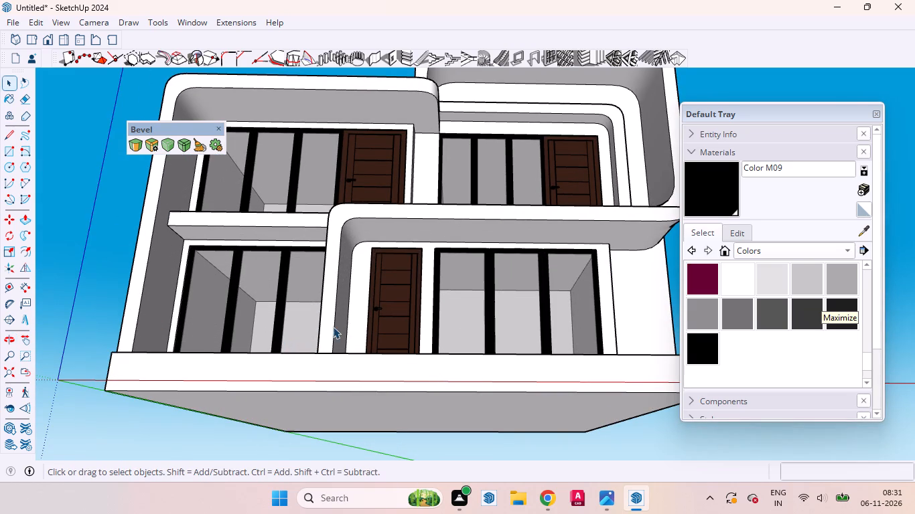
middle_drag(333, 327, 270, 345)
scroll(270, 345, up, 1)
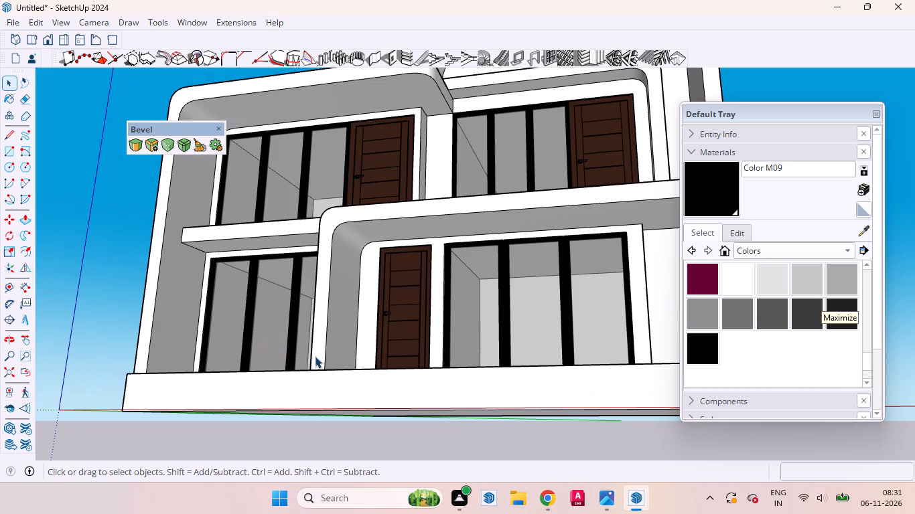
scroll(370, 343, down, 2)
middle_drag(361, 347, 390, 422)
scroll(390, 420, up, 1)
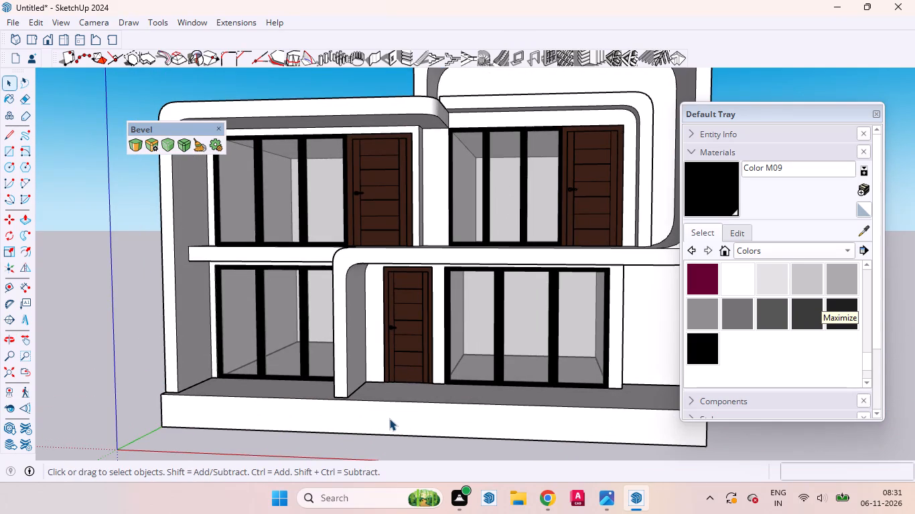
scroll(399, 418, down, 3)
scroll(411, 418, up, 5)
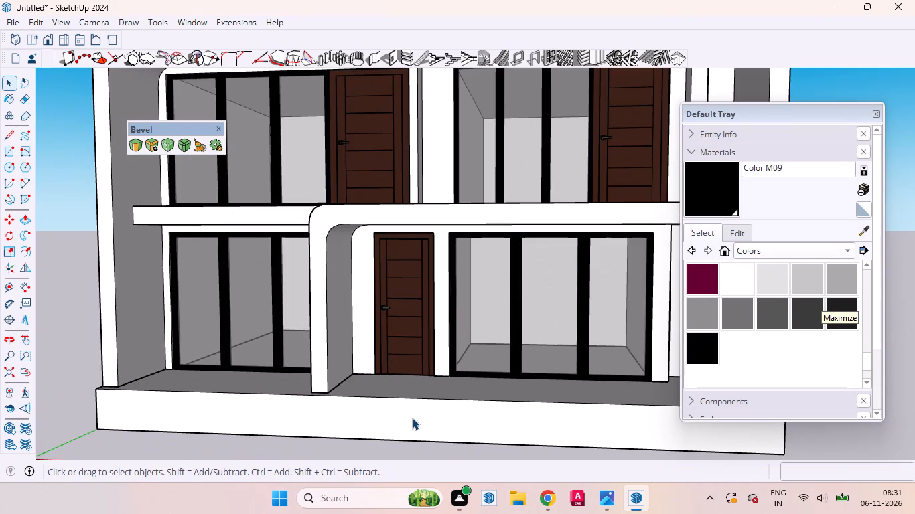
middle_drag(416, 434, 410, 428)
scroll(409, 427, up, 1)
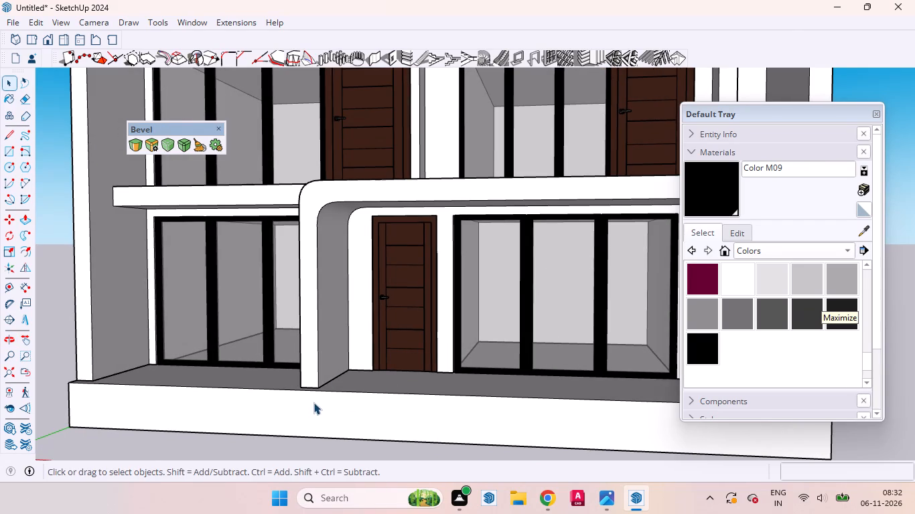
scroll(313, 402, up, 3)
scroll(321, 375, down, 4)
middle_drag(333, 394, 398, 451)
scroll(374, 398, down, 3)
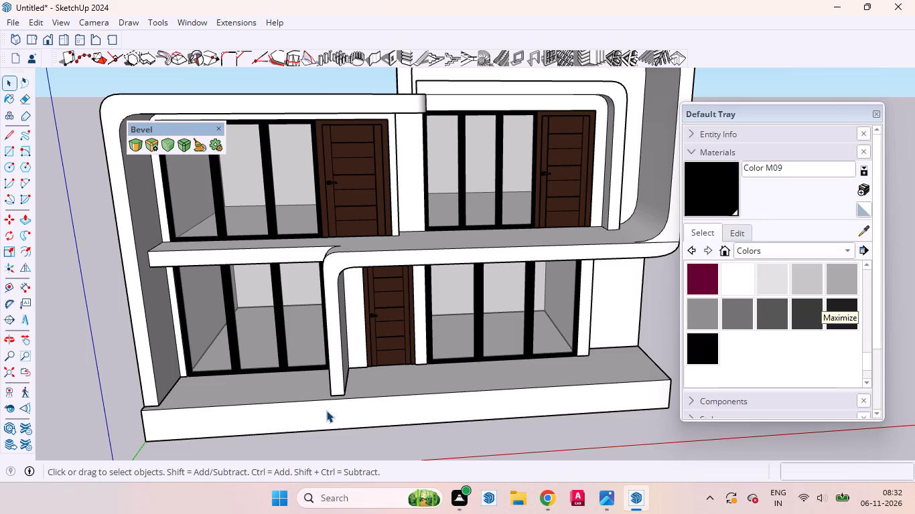
scroll(354, 430, down, 8)
scroll(359, 371, up, 2)
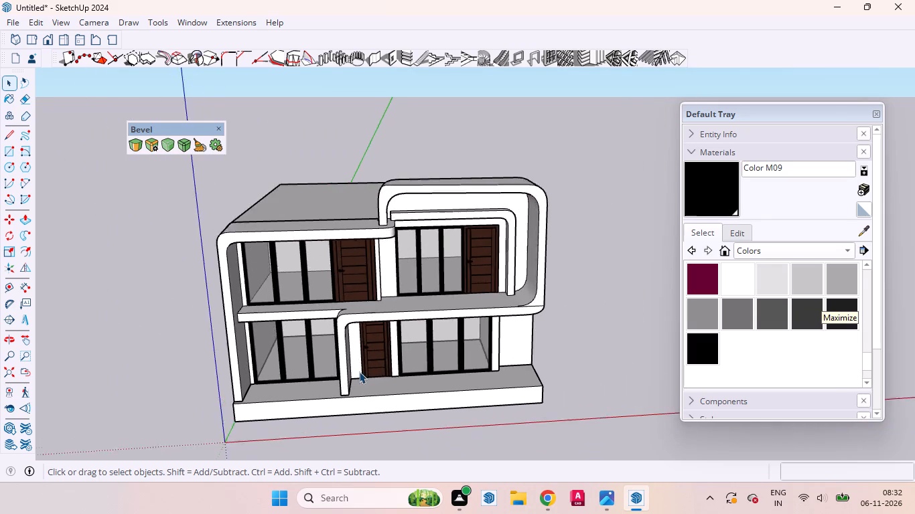
scroll(359, 371, up, 2)
scroll(359, 371, down, 4)
middle_drag(363, 400, 338, 386)
scroll(338, 386, up, 1)
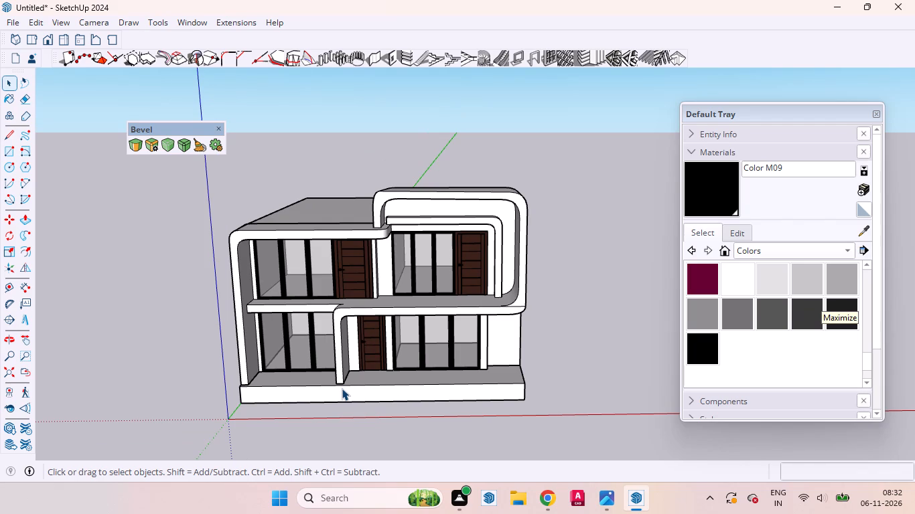
scroll(391, 363, down, 5)
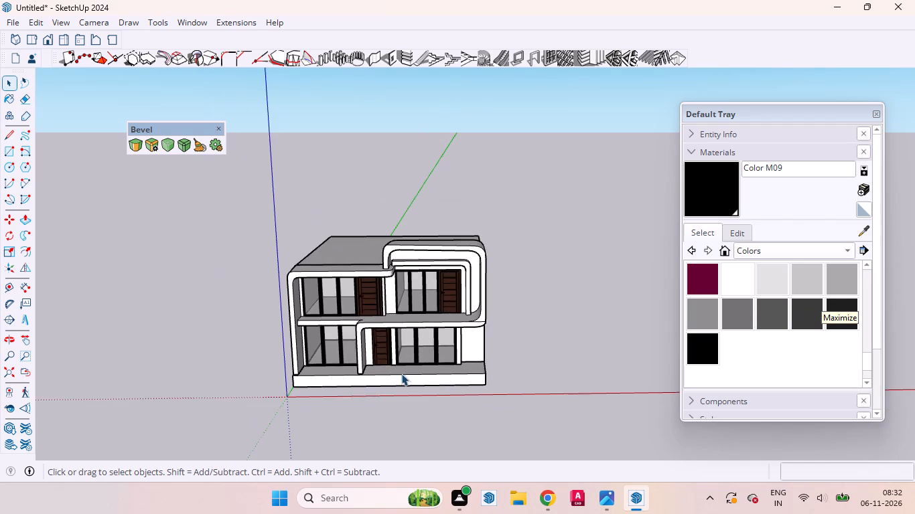
scroll(369, 381, up, 10)
scroll(386, 335, down, 2)
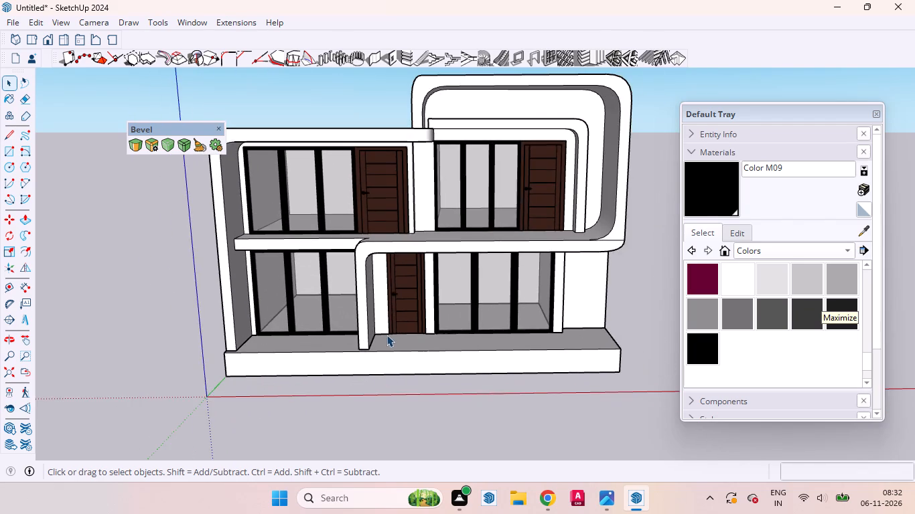
scroll(386, 335, down, 2)
scroll(386, 335, up, 1)
scroll(386, 335, down, 2)
middle_drag(371, 367, 421, 436)
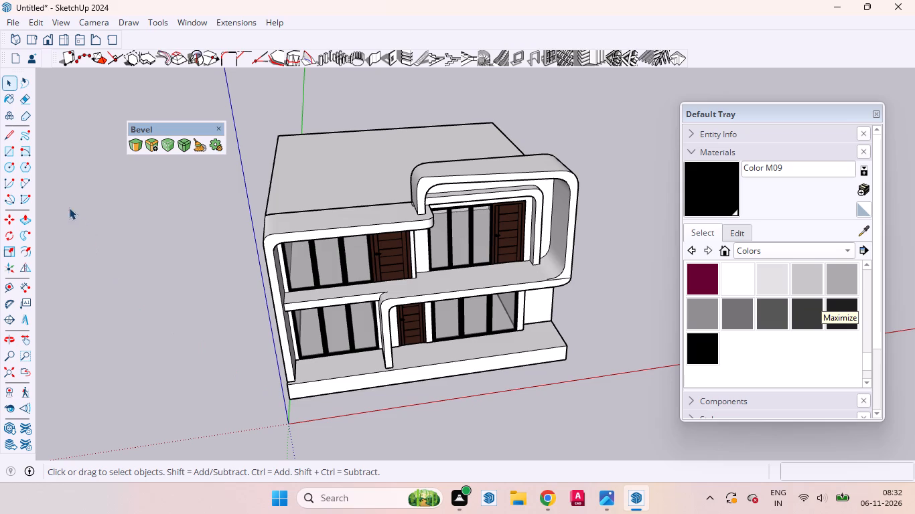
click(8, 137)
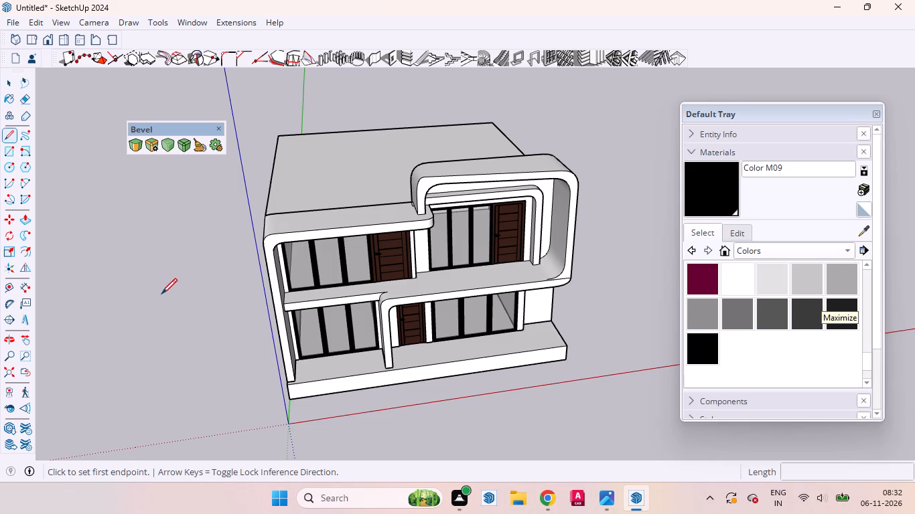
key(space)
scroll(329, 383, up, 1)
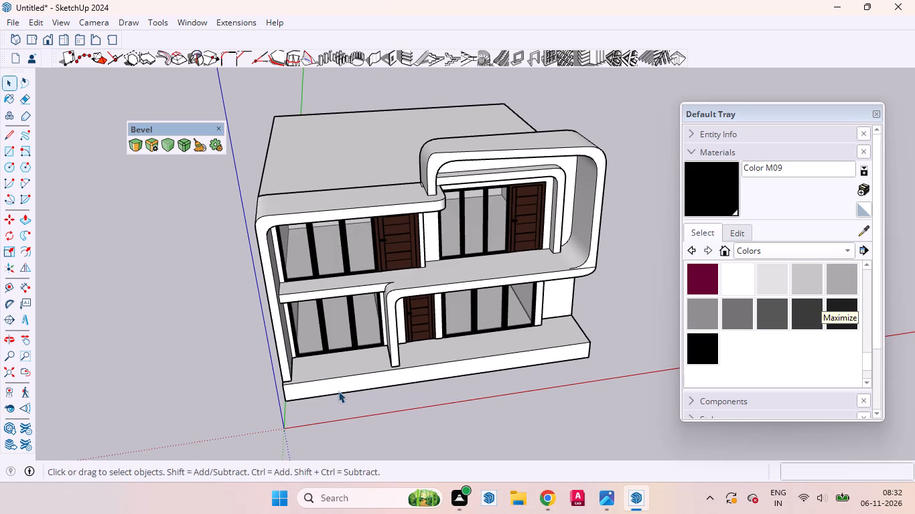
Place a vertical guide across the plinth's front face, offset from its end edge beside the origin to beneath the ground-floor glazing.
middle_drag(341, 398, 266, 315)
scroll(348, 363, up, 4)
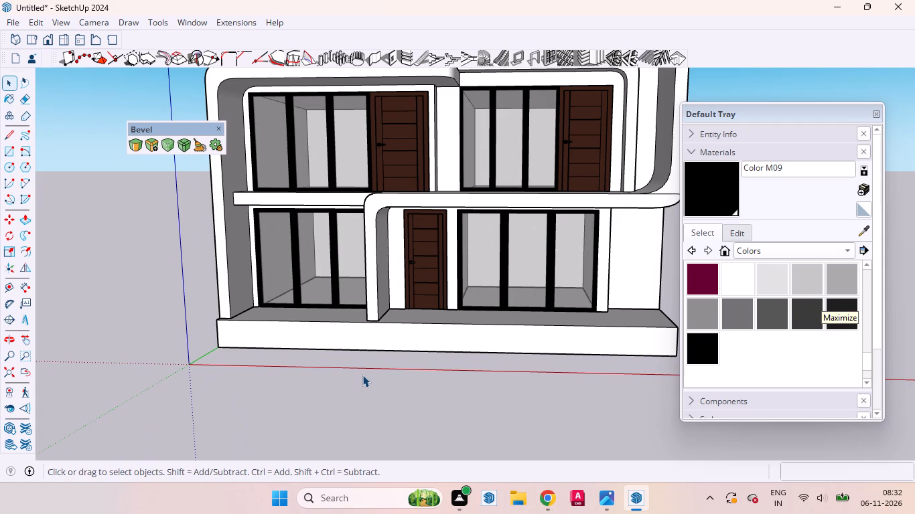
key(t)
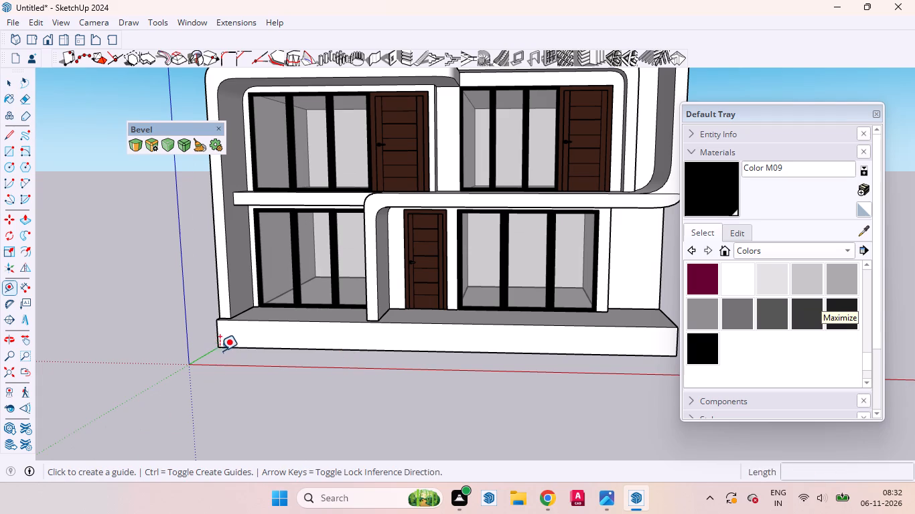
scroll(220, 351, up, 4)
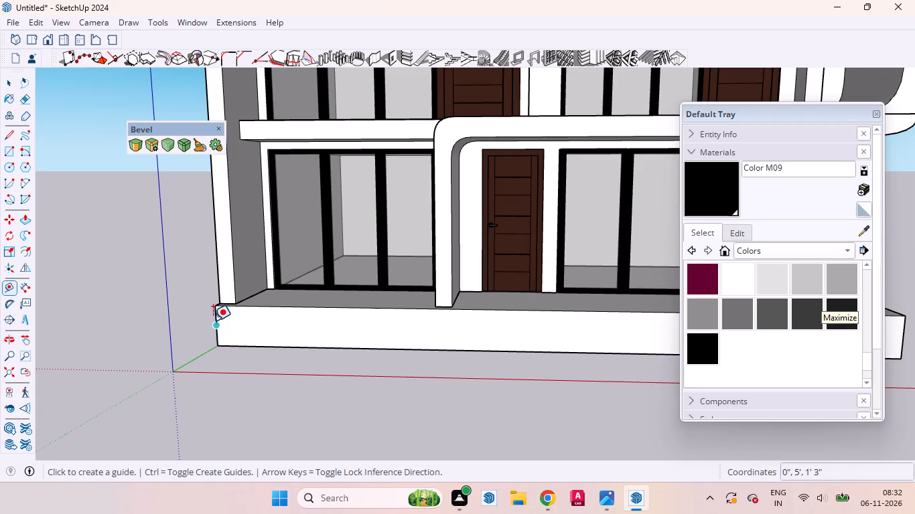
click(213, 321)
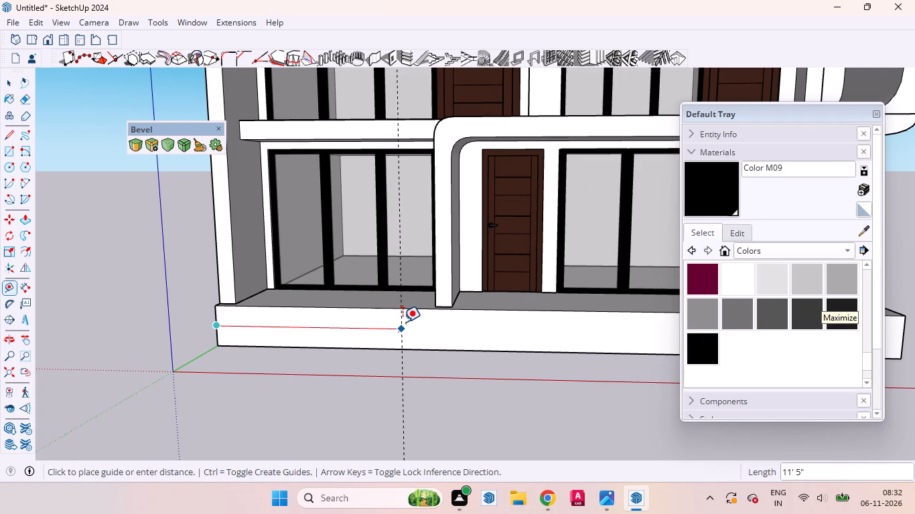
middle_drag(400, 322, 445, 325)
scroll(444, 325, up, 4)
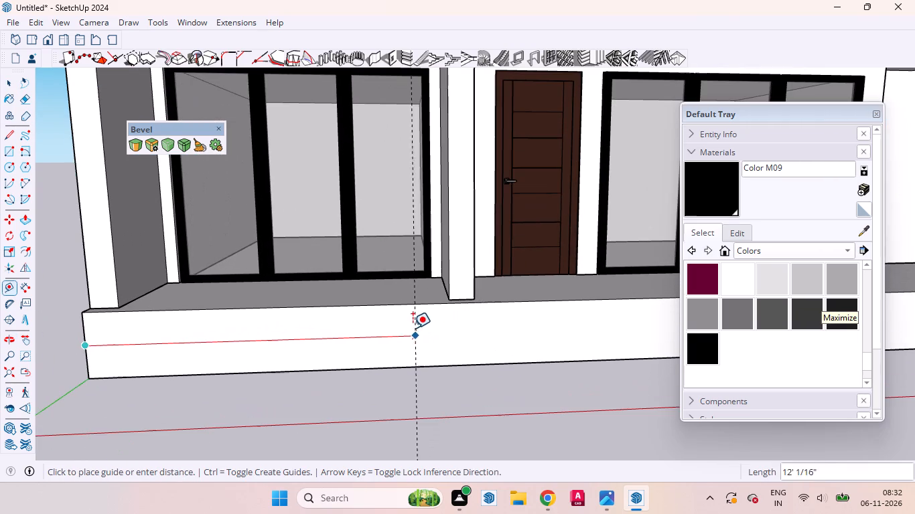
click(401, 328)
scroll(285, 408, down, 4)
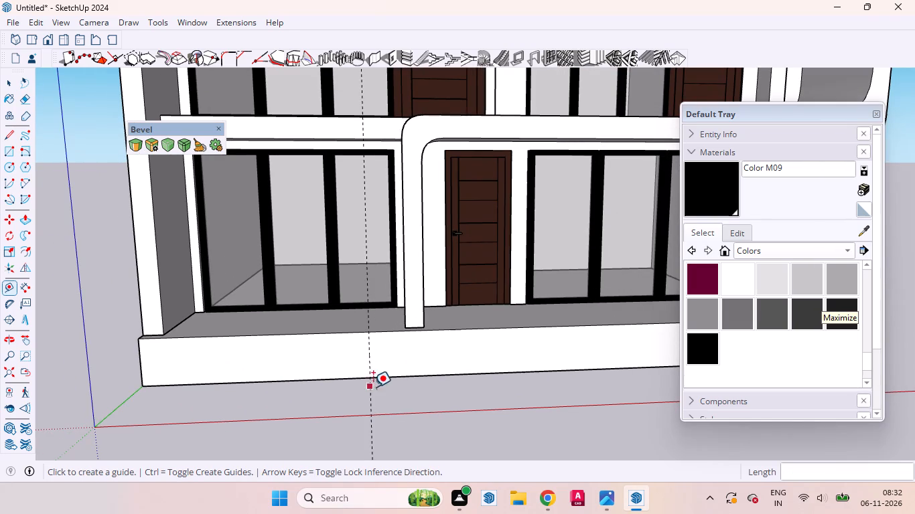
click(369, 351)
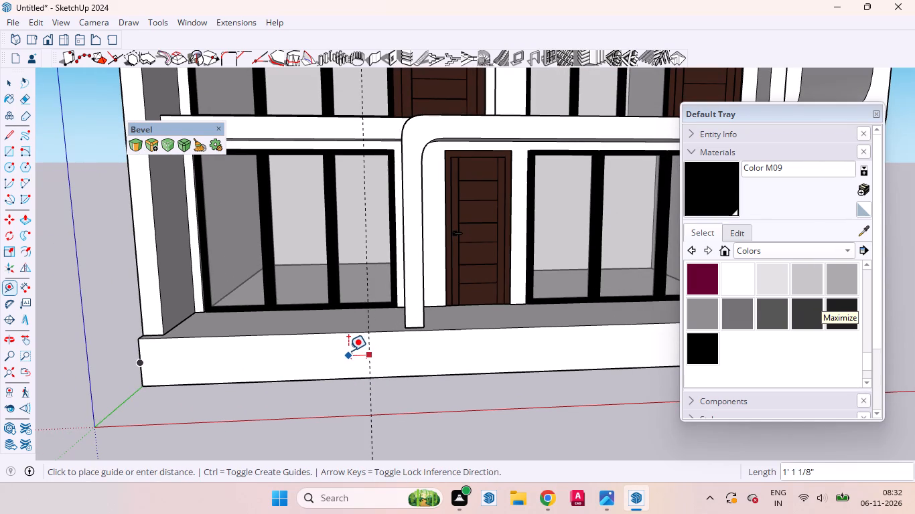
key(space)
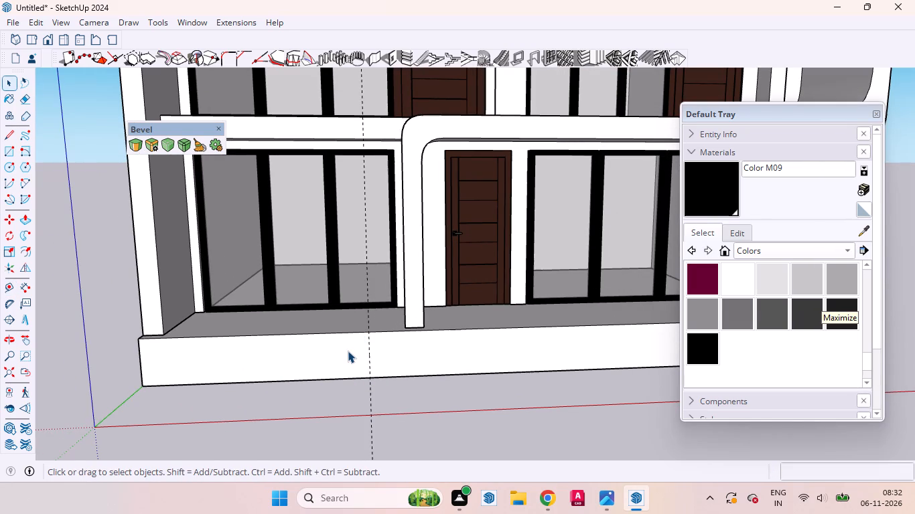
Add a vertical guide about 9' 10" from the plinth's end edge near the origin, and another about 21' 5" farther along.
key(t)
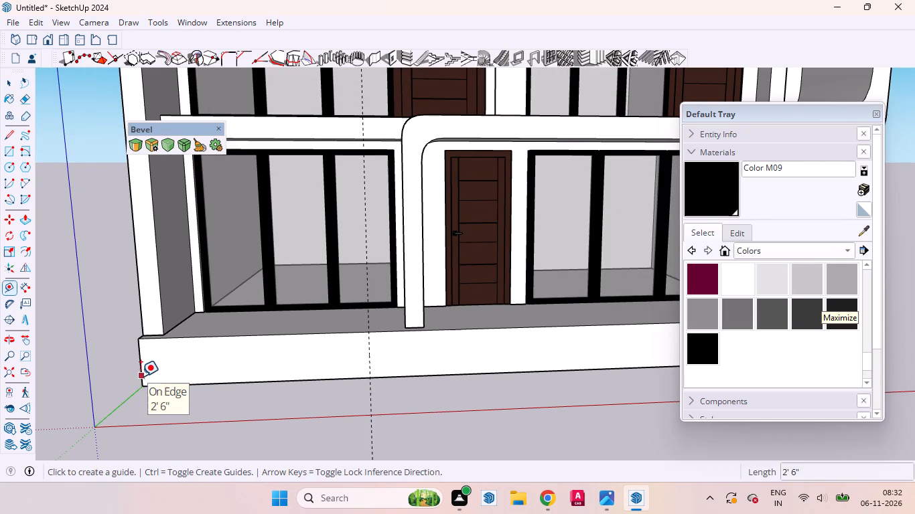
click(141, 376)
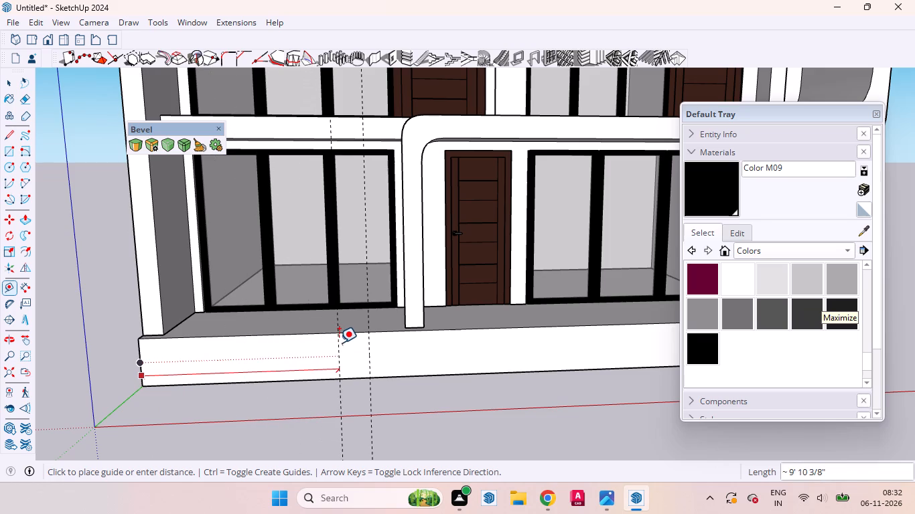
click(339, 343)
click(337, 343)
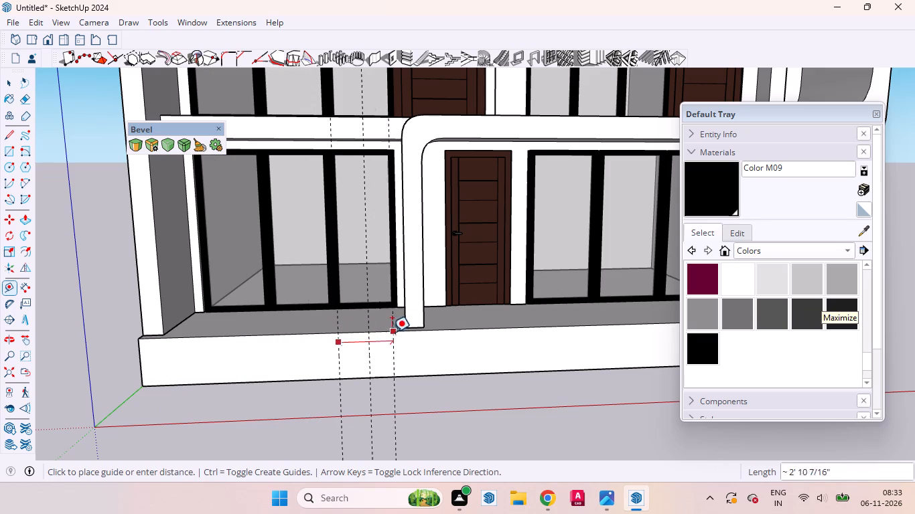
scroll(325, 341, down, 9)
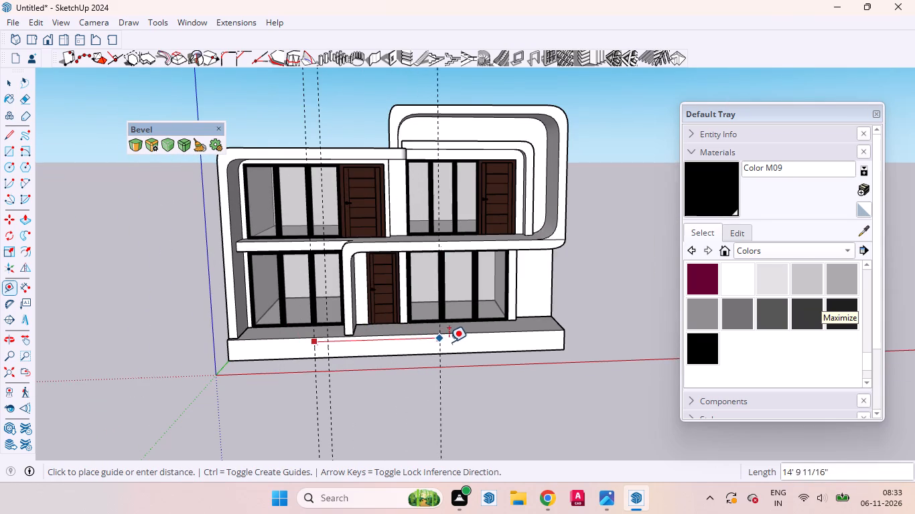
click(494, 341)
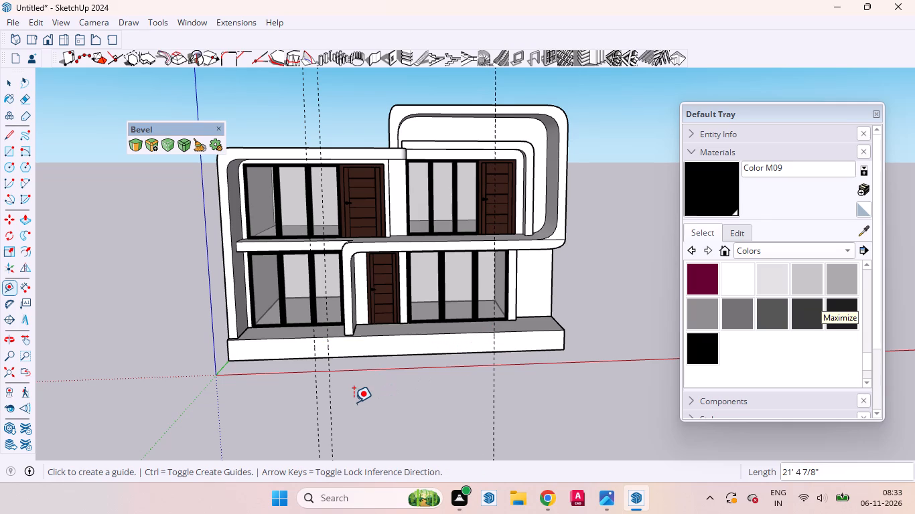
key(space)
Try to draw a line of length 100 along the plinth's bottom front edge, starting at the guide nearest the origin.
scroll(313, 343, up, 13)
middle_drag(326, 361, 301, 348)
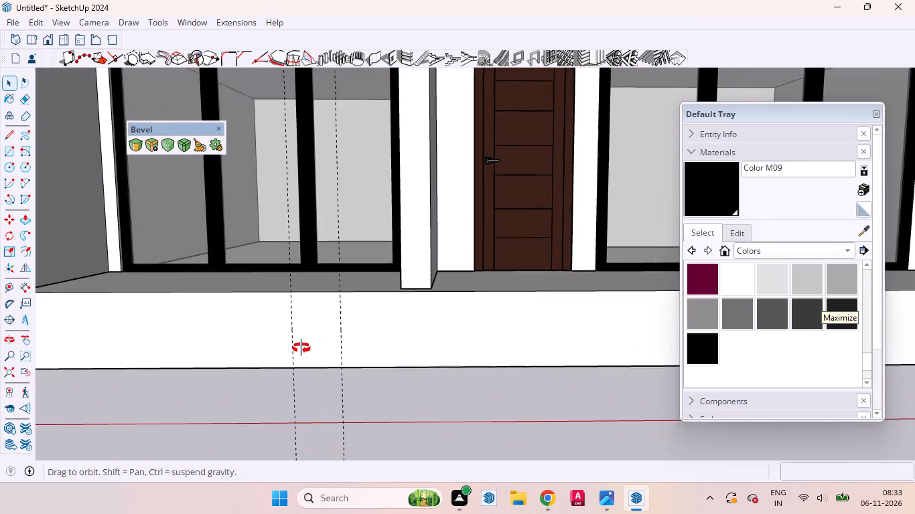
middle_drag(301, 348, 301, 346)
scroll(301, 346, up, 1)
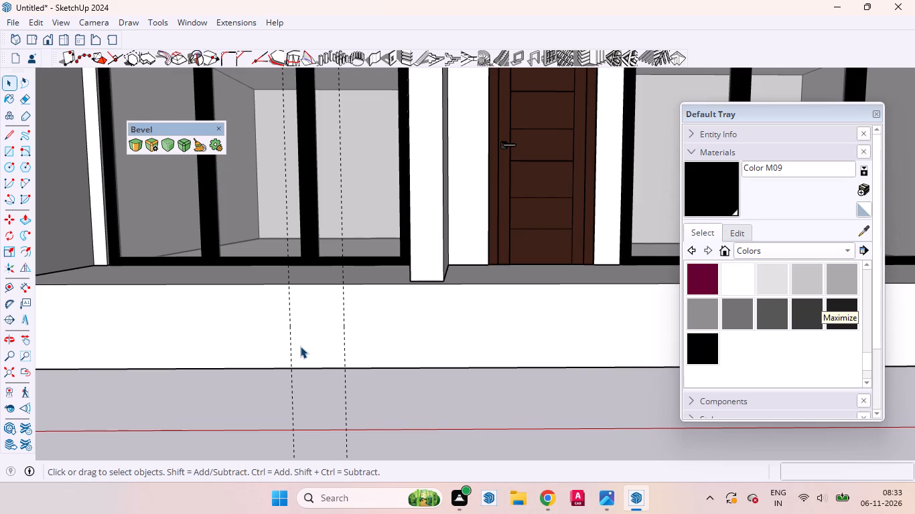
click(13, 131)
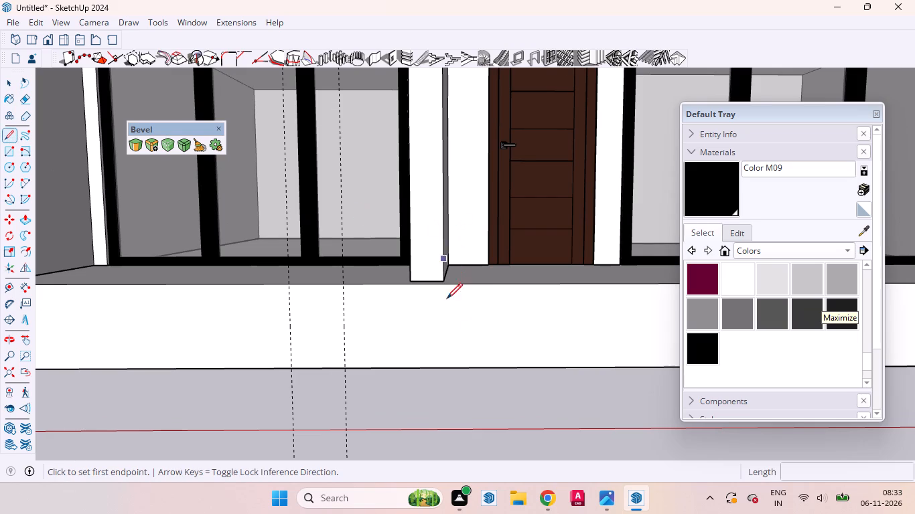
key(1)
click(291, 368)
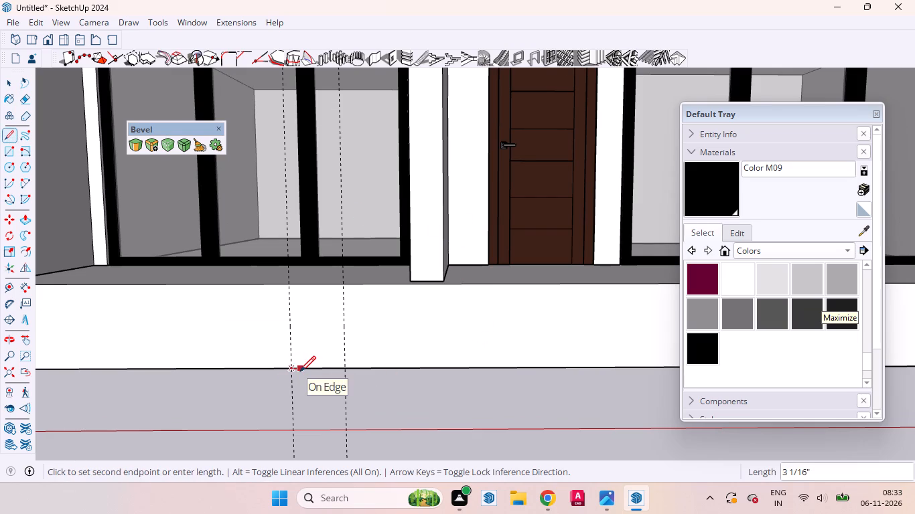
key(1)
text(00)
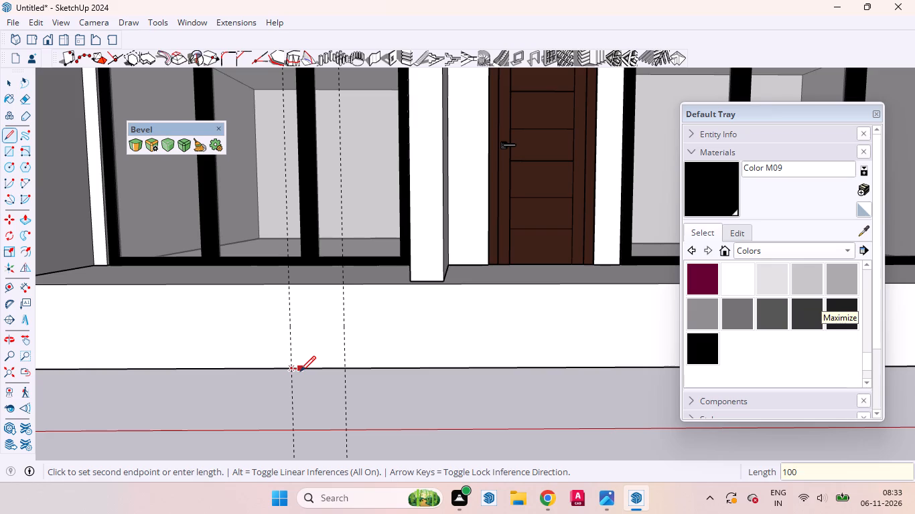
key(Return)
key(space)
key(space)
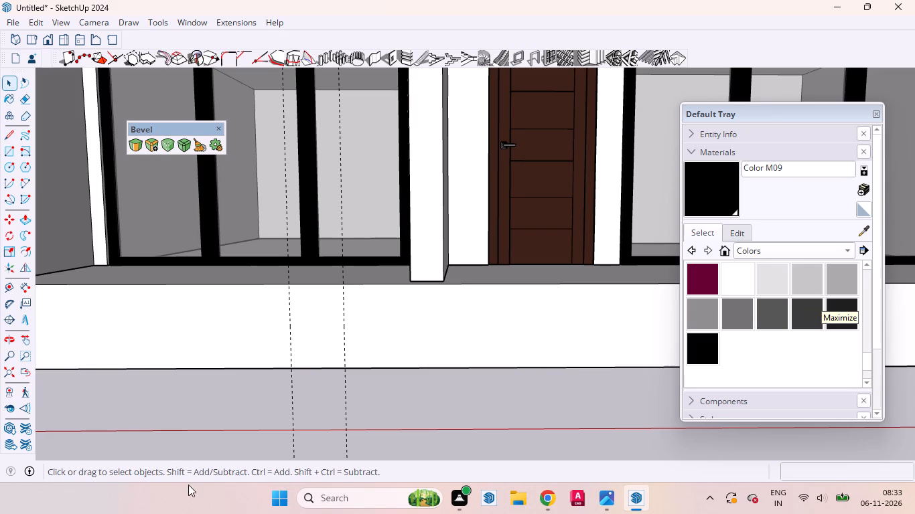
Draw a 100-sided two-point arc between the outer guides on the plinth's bottom front edge, bulging outward about 4' 10" on the ground.
scroll(220, 165, down, 2)
scroll(334, 251, down, 5)
middle_drag(343, 266, 344, 343)
scroll(318, 329, down, 4)
scroll(313, 327, up, 1)
scroll(311, 327, down, 1)
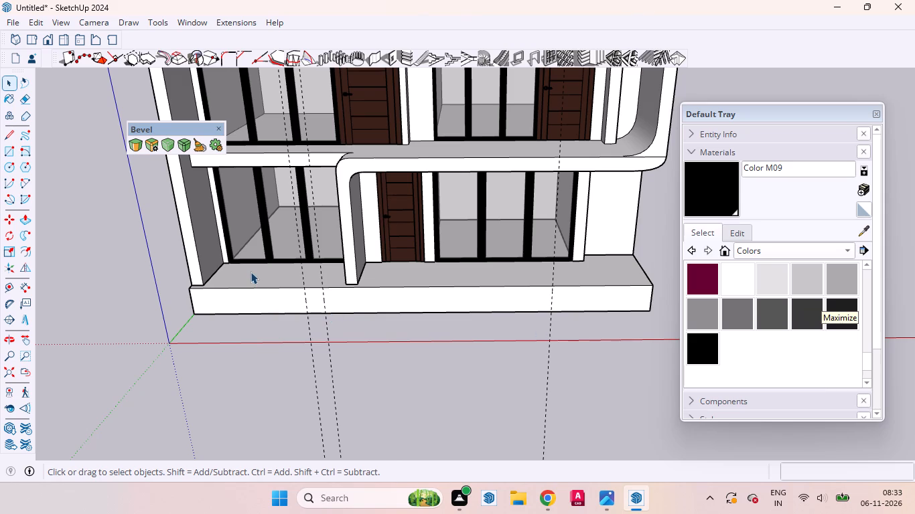
key(a)
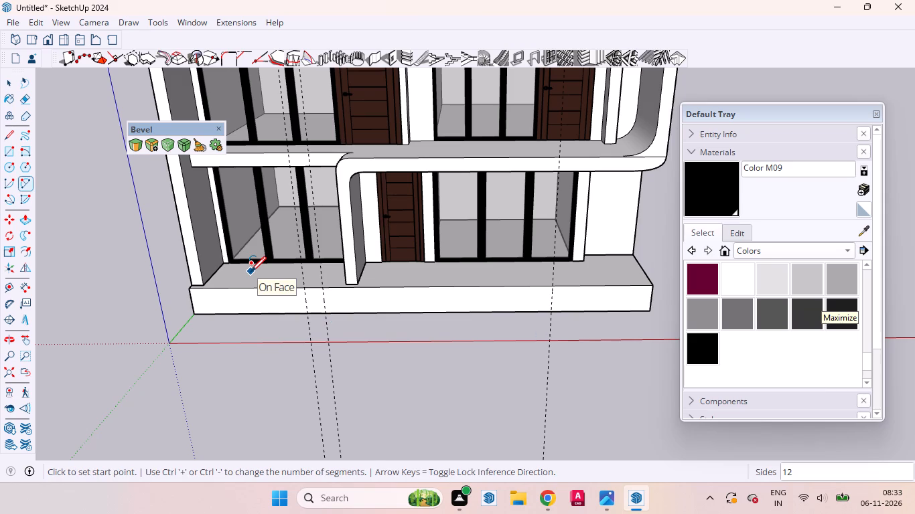
text(100)
key(Return)
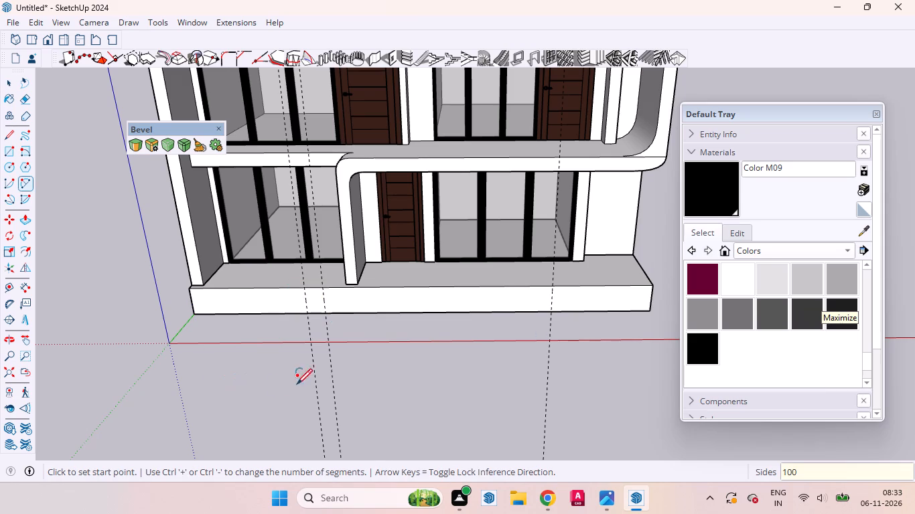
click(305, 314)
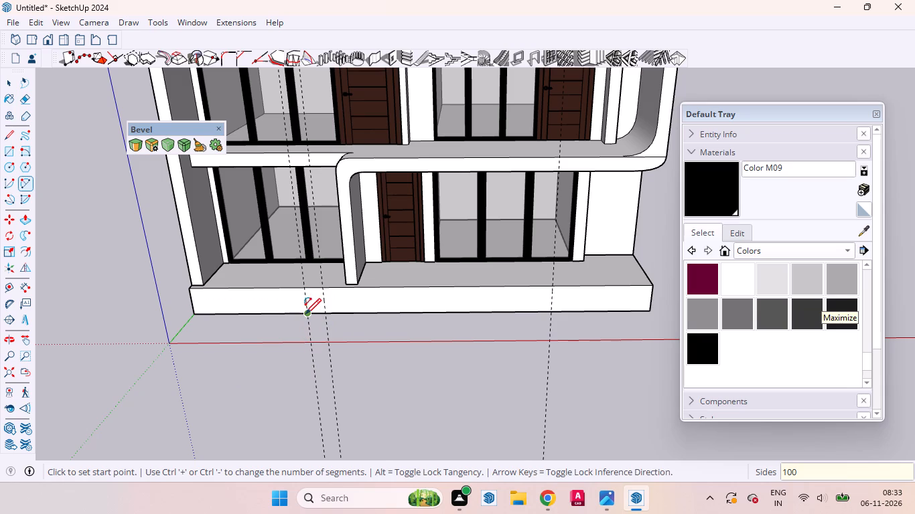
click(555, 307)
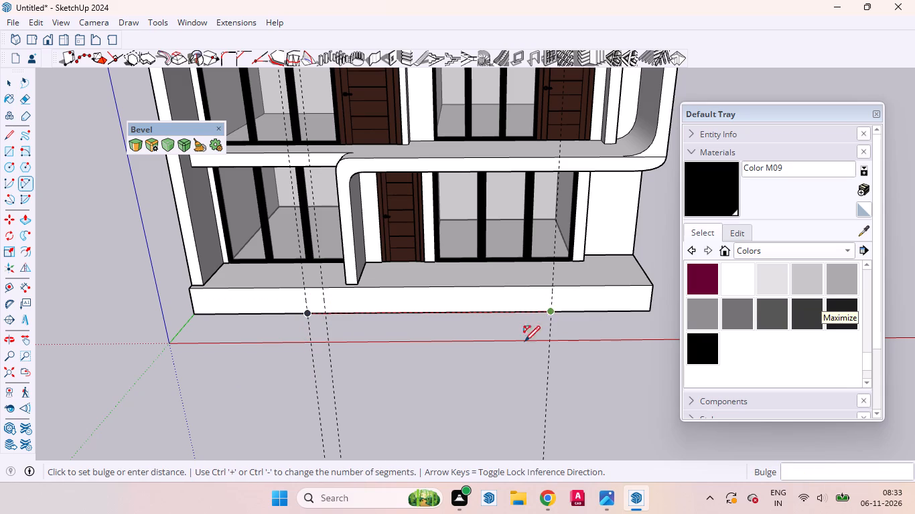
middle_drag(500, 372, 220, 423)
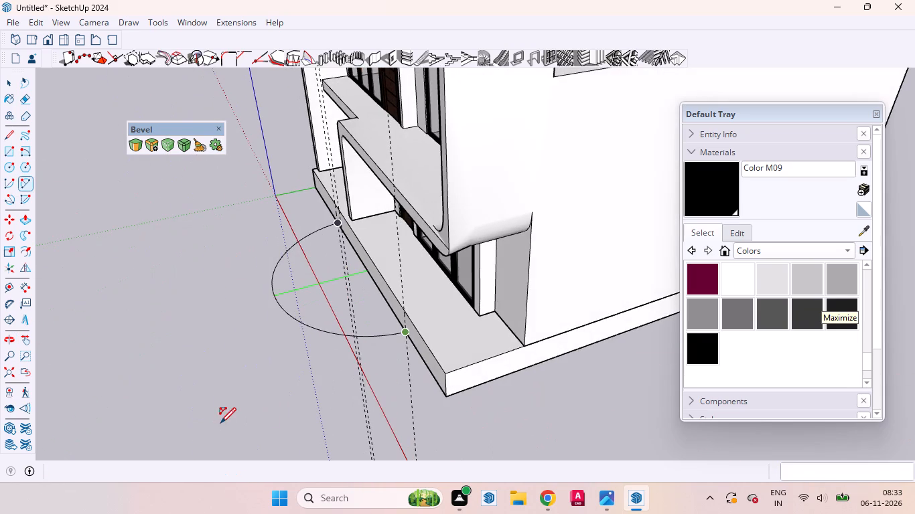
click(322, 286)
middle_drag(314, 324, 663, 250)
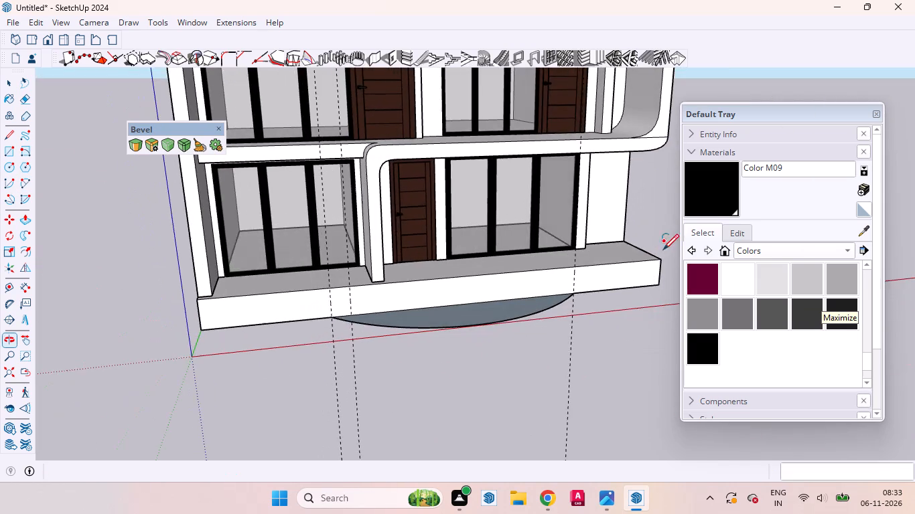
scroll(482, 315, up, 8)
key(space)
Reverse the curved face on the ground in front of the plinth.
middle_drag(450, 322, 458, 354)
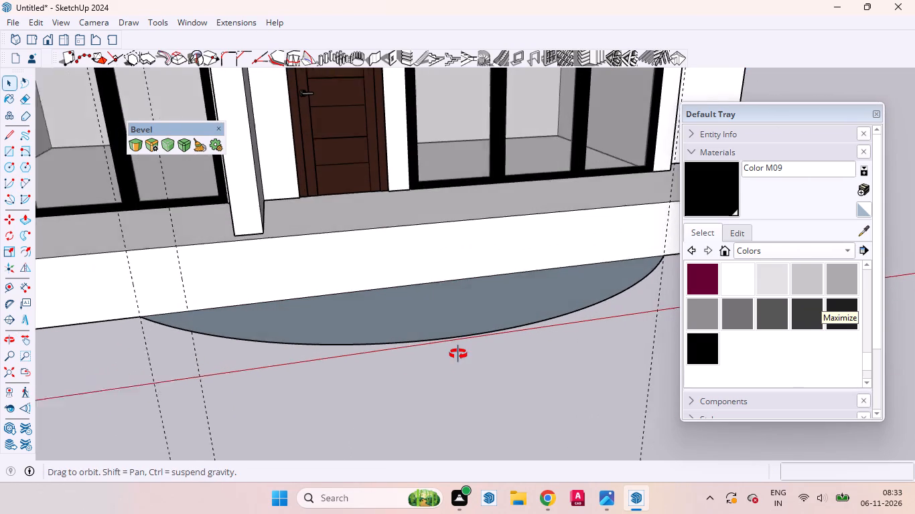
middle_drag(458, 354, 458, 359)
scroll(455, 360, down, 4)
scroll(450, 340, up, 4)
click(439, 319)
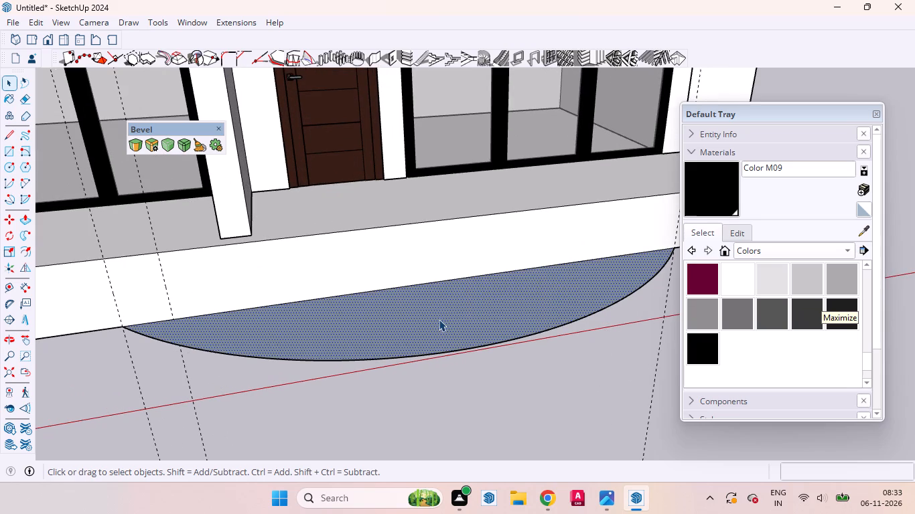
right_click(439, 319)
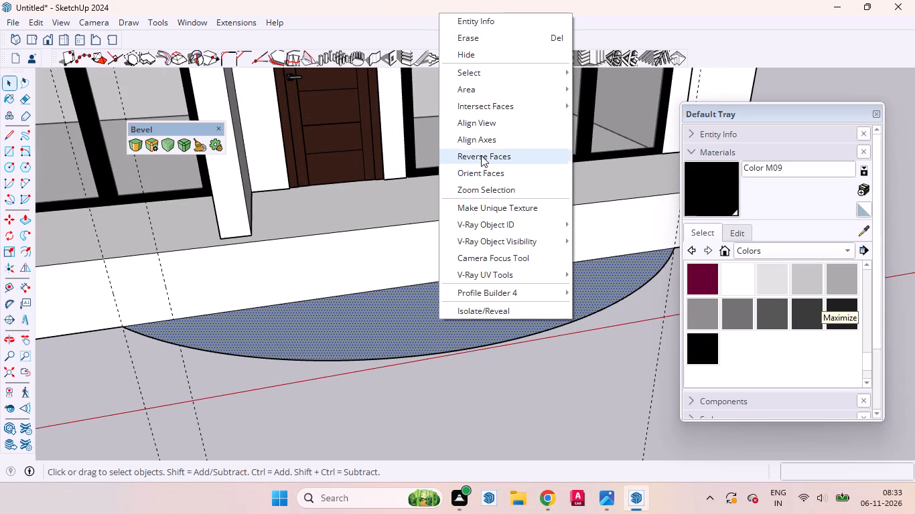
click(481, 155)
Draw a vertical line about 2' 6" high on the plinth's front face, from the arc's end near the origin up to the top edge.
scroll(410, 314, down, 7)
scroll(429, 302, up, 1)
scroll(429, 302, down, 2)
middle_drag(228, 312, 212, 296)
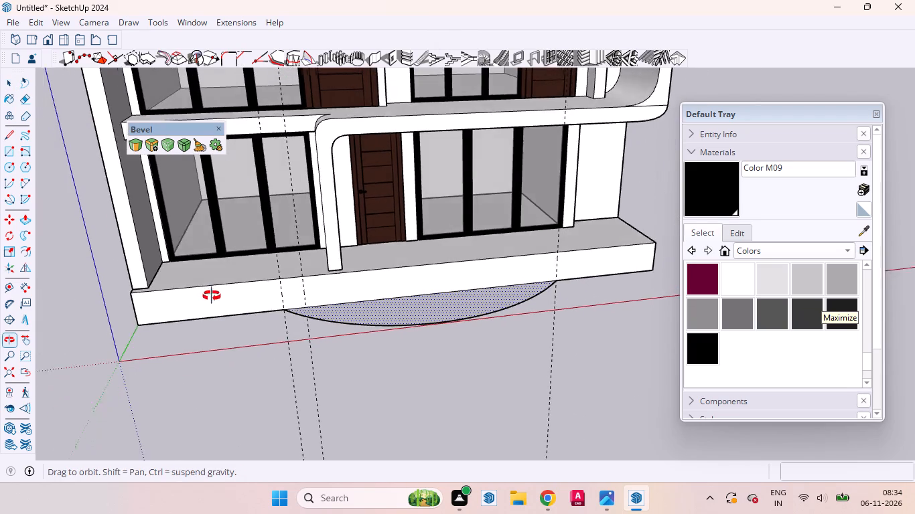
middle_drag(212, 296, 211, 290)
scroll(255, 292, up, 9)
click(266, 300)
scroll(265, 292, down, 4)
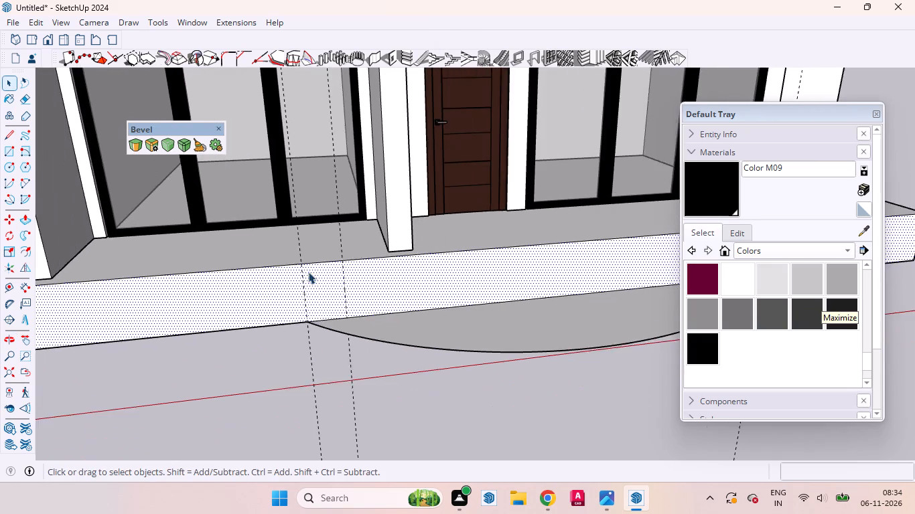
middle_drag(308, 270, 291, 242)
scroll(294, 261, up, 12)
scroll(294, 261, down, 6)
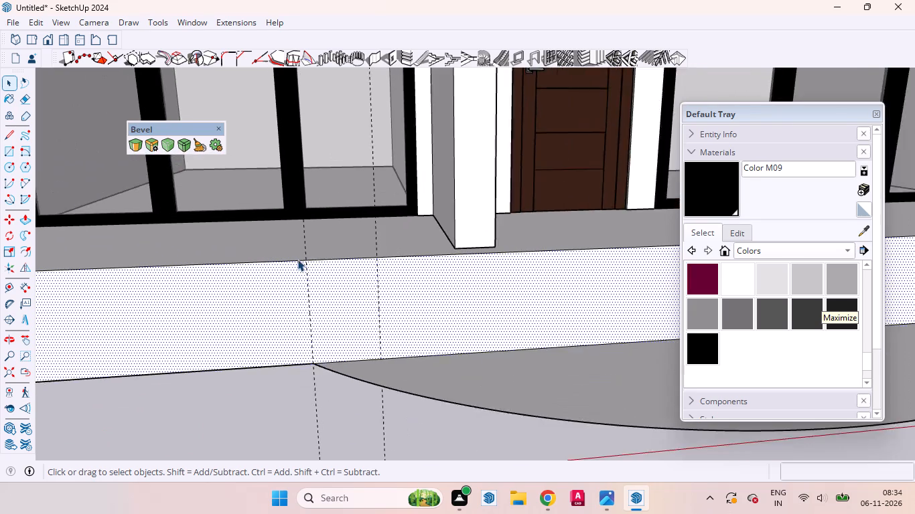
scroll(297, 259, down, 6)
scroll(297, 314, up, 5)
scroll(300, 305, down, 5)
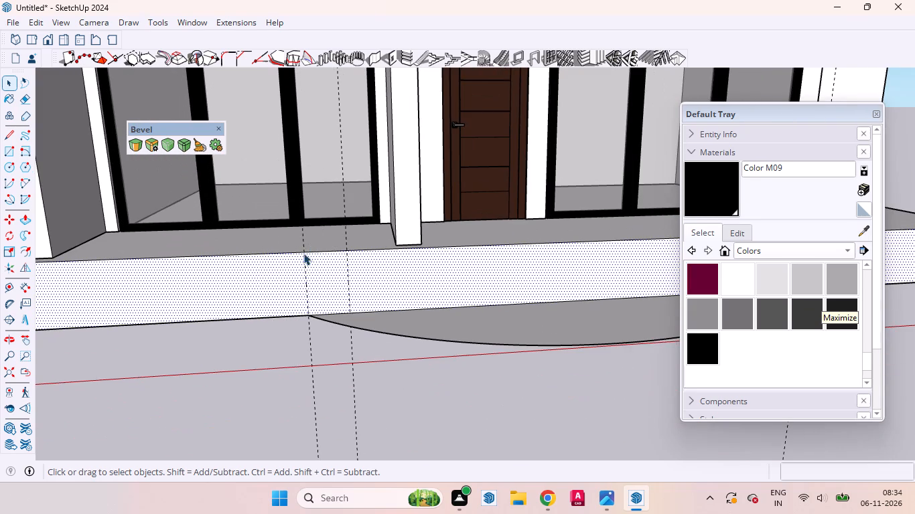
scroll(300, 244, up, 7)
scroll(305, 261, down, 3)
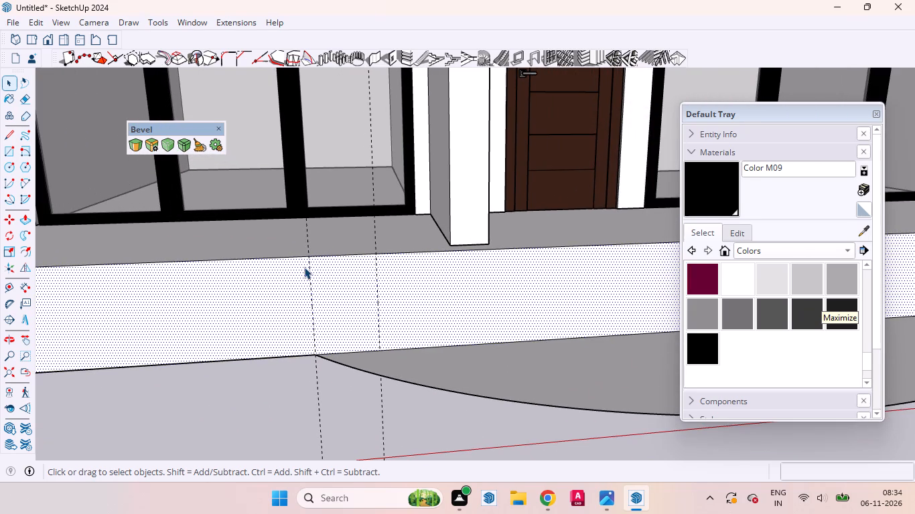
key(l)
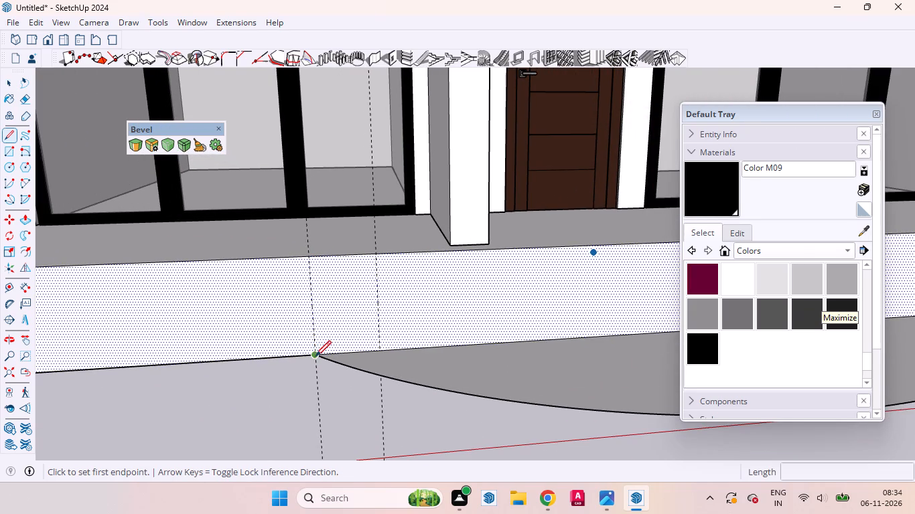
drag(316, 354, 313, 345)
click(311, 256)
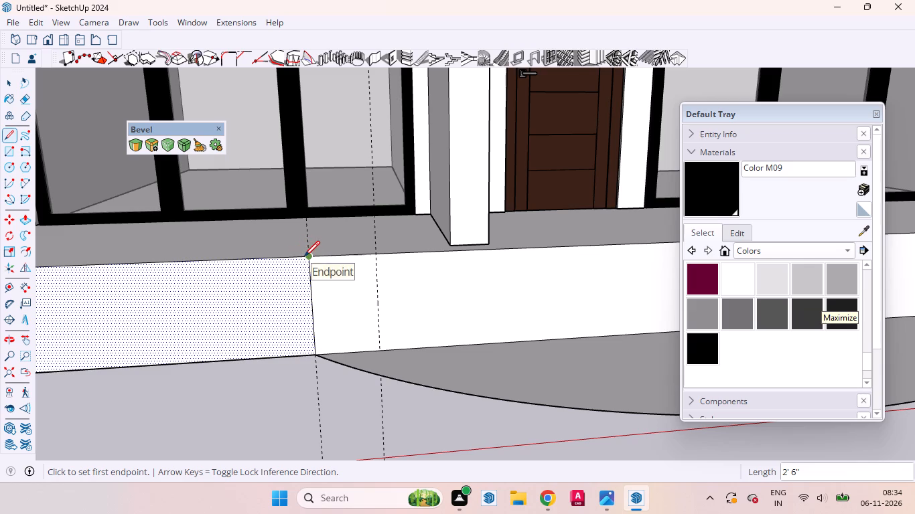
Mark off a 1' segment with the Line tool on the plinth's top front edge, from the vertical line's top toward the origin end.
click(304, 256)
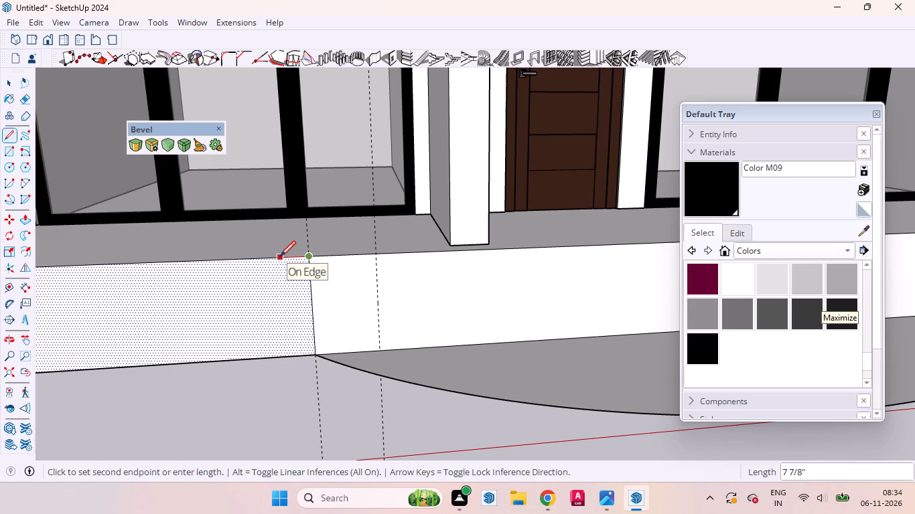
key(grave)
text(12)
key(Return)
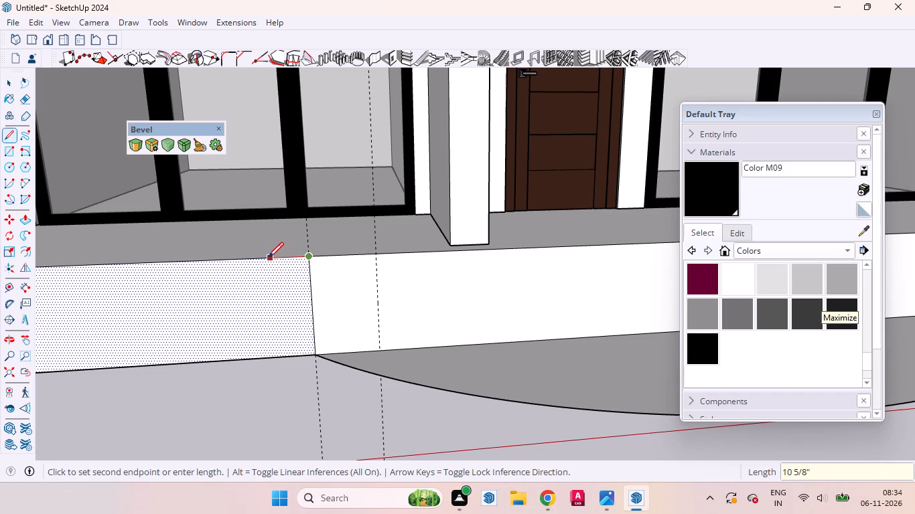
text(12)
key(Return)
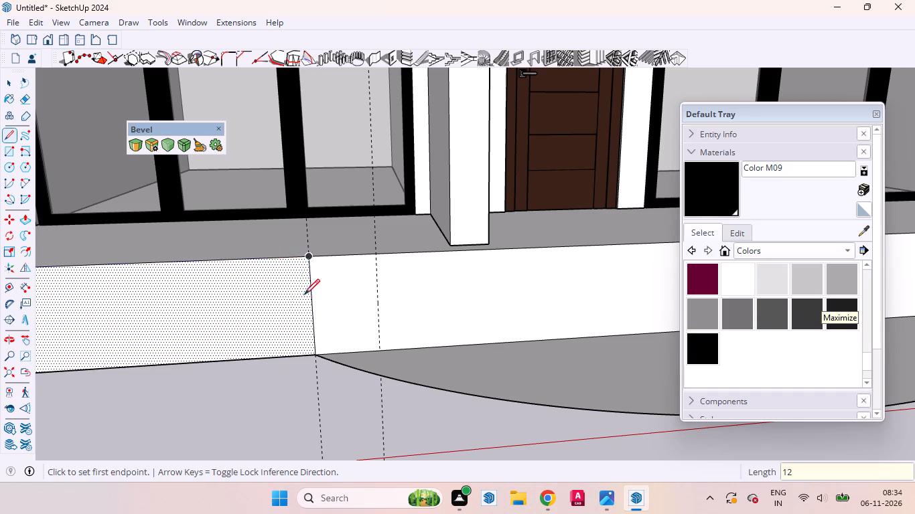
click(308, 258)
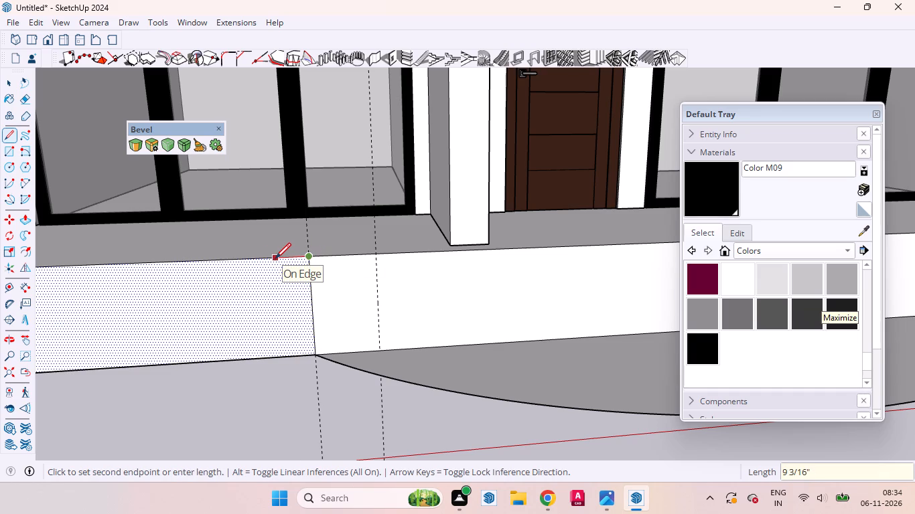
text(1')
key(Return)
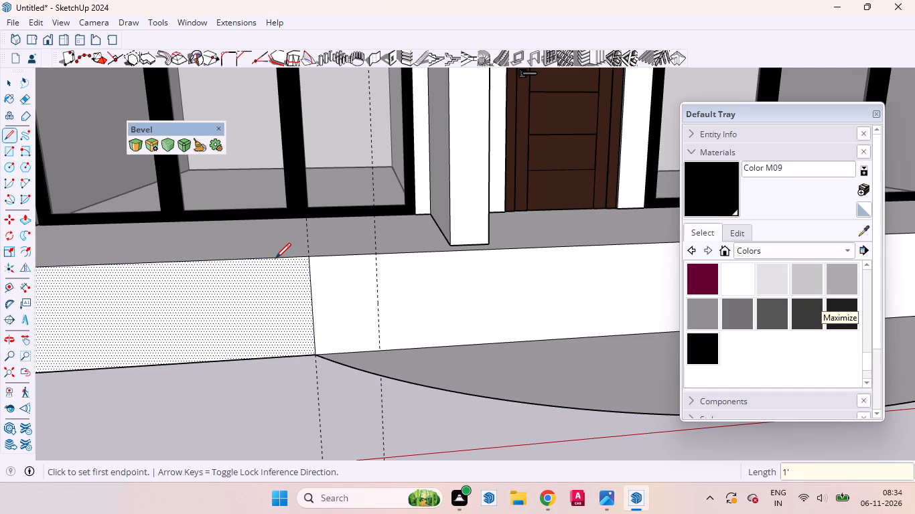
middle_drag(289, 298, 403, 333)
scroll(259, 283, up, 5)
click(301, 280)
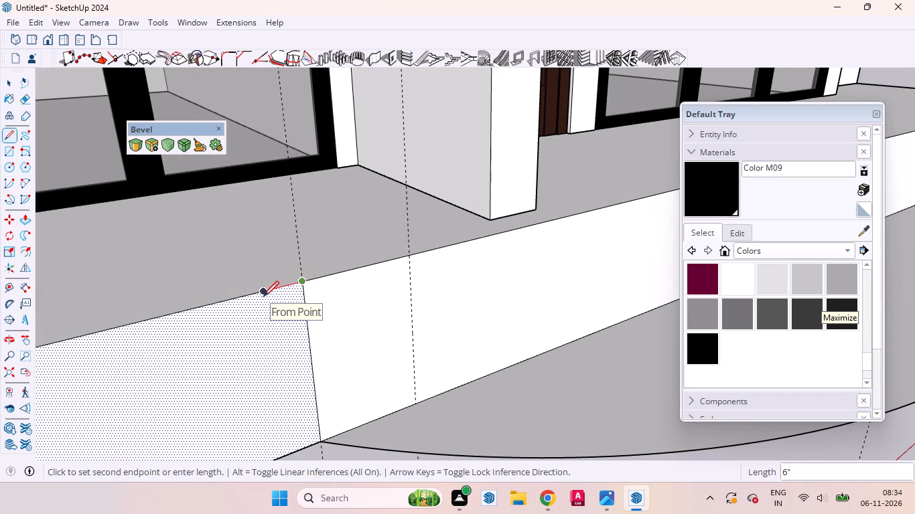
click(223, 303)
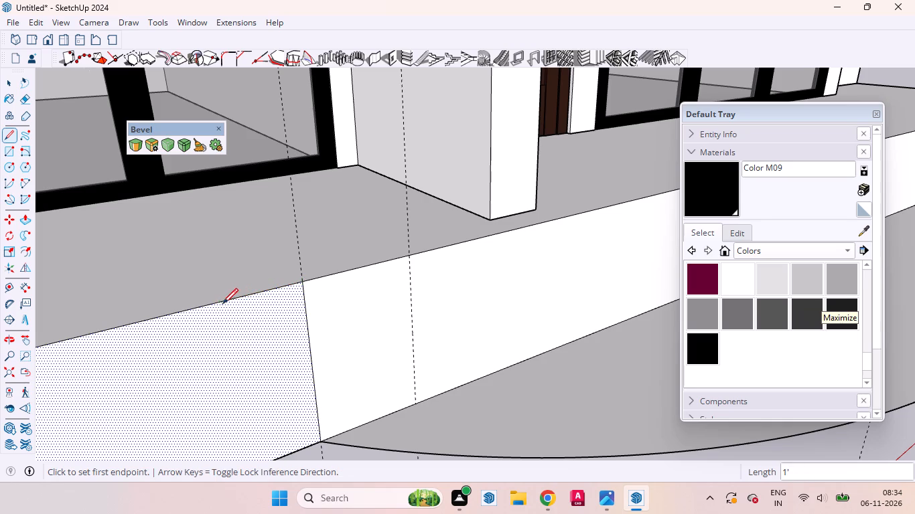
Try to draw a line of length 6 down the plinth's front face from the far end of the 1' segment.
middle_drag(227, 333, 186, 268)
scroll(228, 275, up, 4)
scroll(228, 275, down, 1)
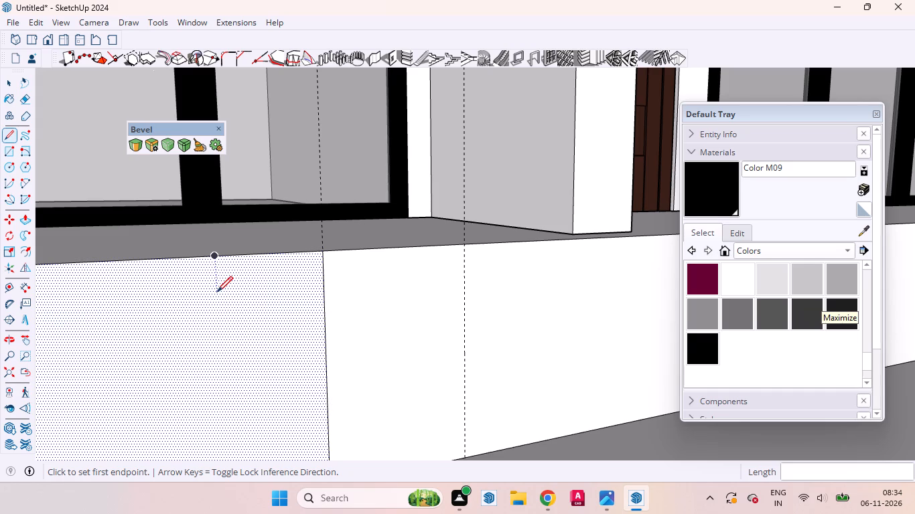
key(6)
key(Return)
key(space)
Examine the plinth's front face around the vertical line and the end of the curved face from several angles.
scroll(233, 299, down, 4)
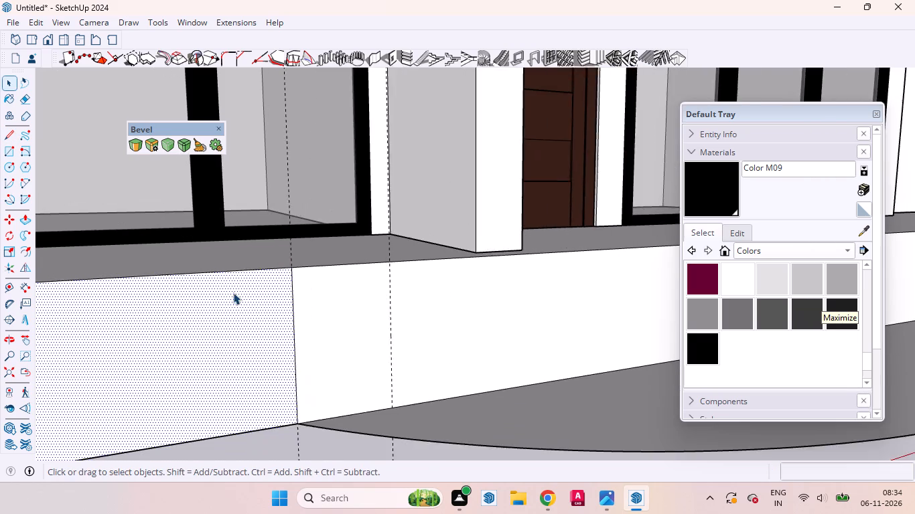
scroll(233, 292, down, 6)
middle_drag(281, 325, 196, 394)
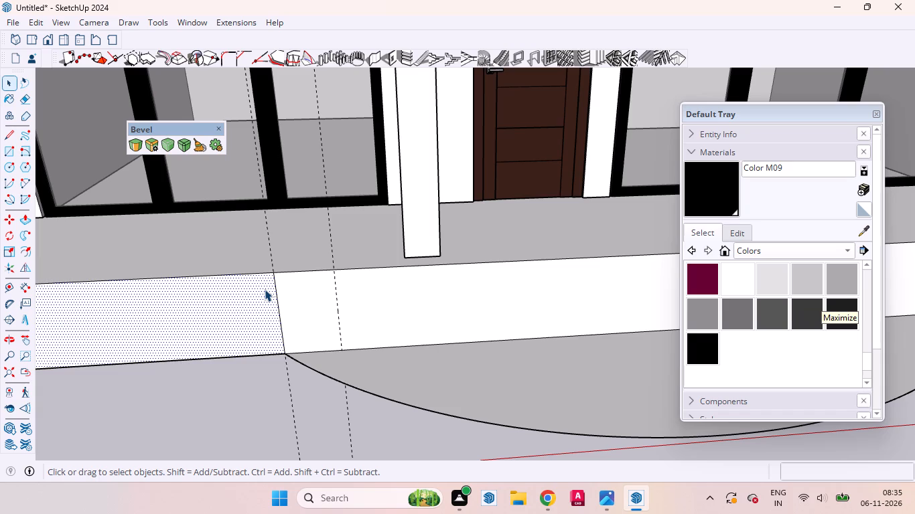
scroll(269, 281, up, 4)
click(232, 304)
scroll(288, 307, down, 5)
middle_drag(220, 363, 298, 290)
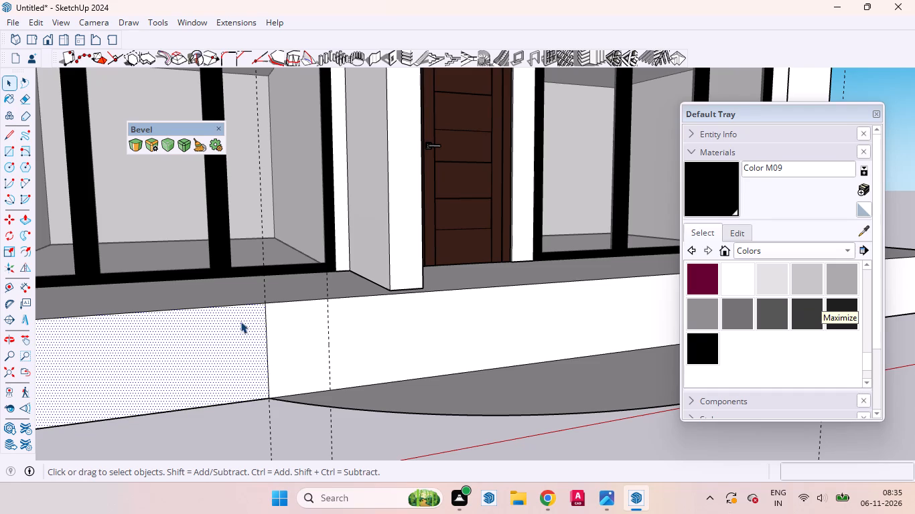
scroll(273, 321, up, 4)
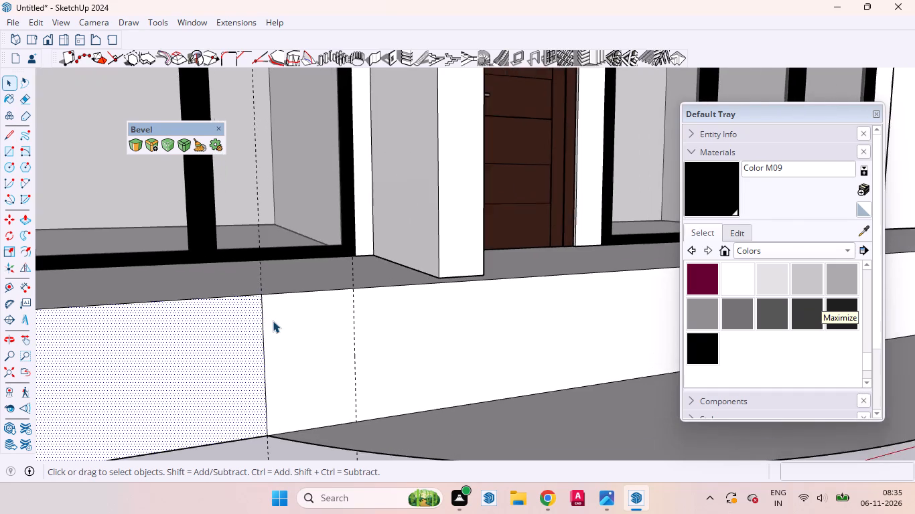
scroll(275, 317, down, 6)
middle_drag(315, 303, 262, 320)
scroll(275, 298, down, 7)
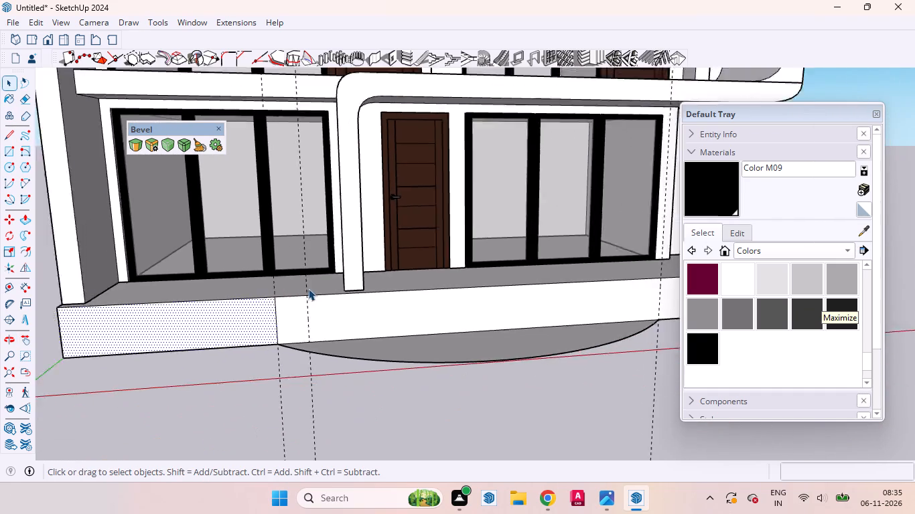
scroll(308, 288, down, 2)
scroll(262, 305, up, 5)
middle_drag(291, 298, 383, 274)
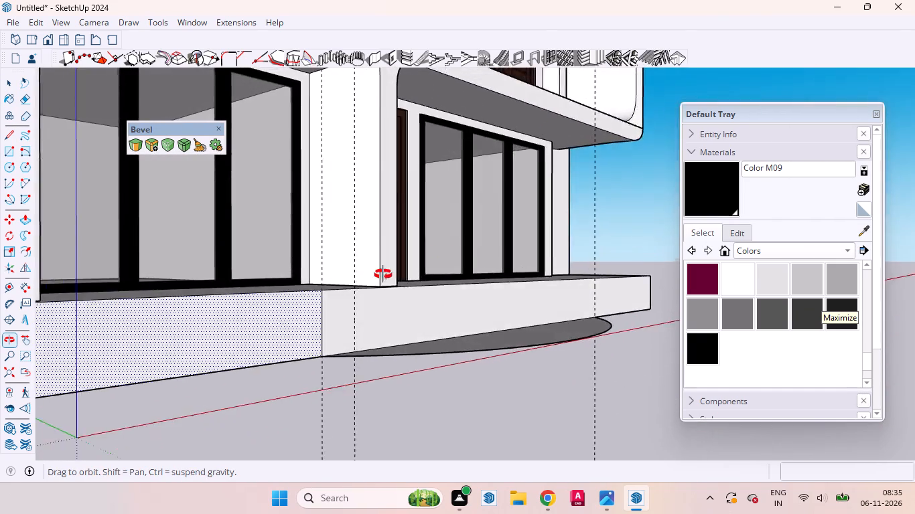
middle_drag(383, 274, 222, 342)
scroll(327, 272, up, 8)
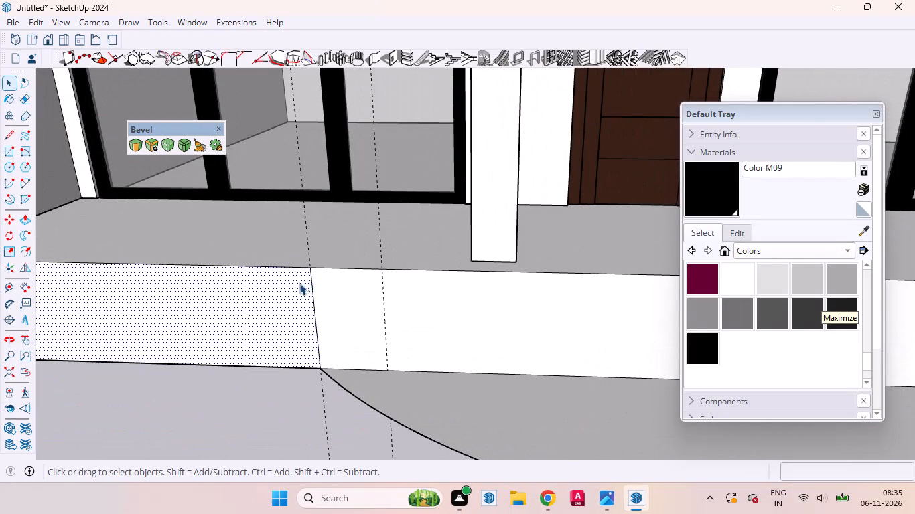
scroll(360, 258, down, 3)
scroll(310, 309, up, 4)
middle_drag(251, 337, 348, 286)
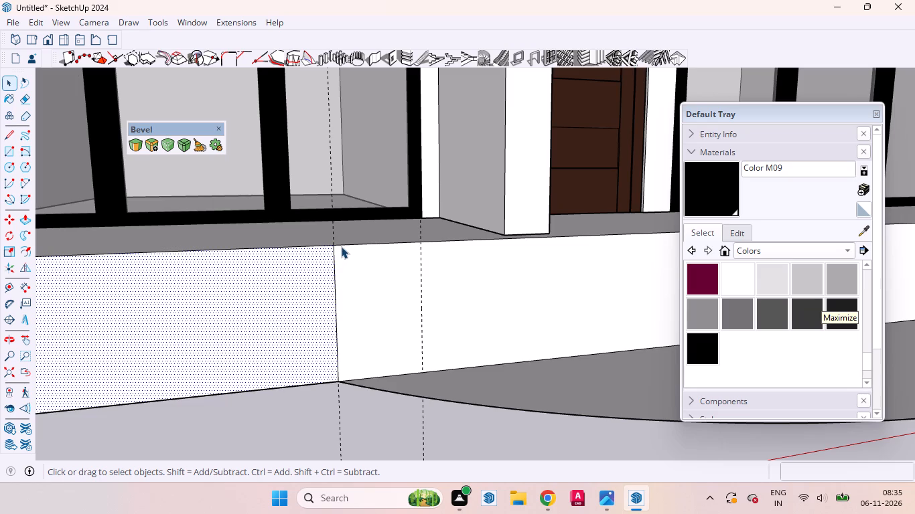
scroll(369, 220, down, 5)
middle_drag(363, 243, 264, 306)
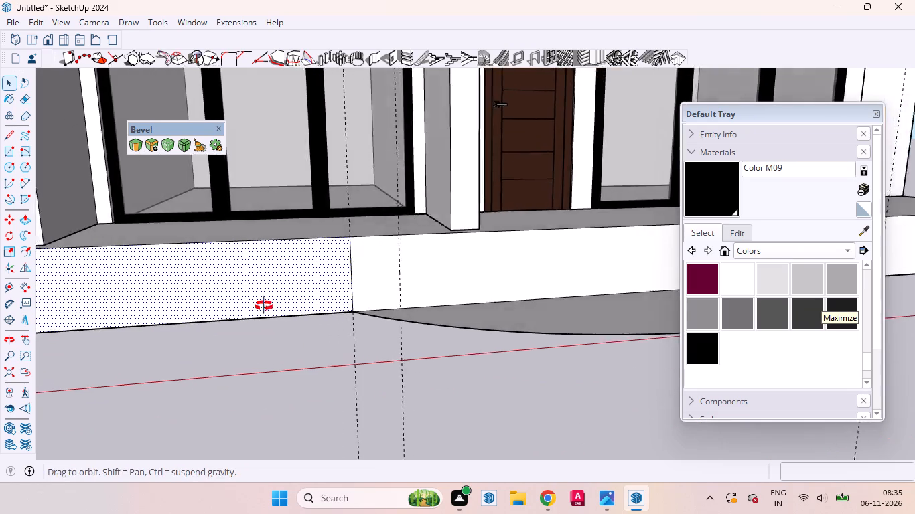
middle_drag(264, 306, 225, 332)
scroll(426, 217, up, 8)
middle_drag(326, 259, 460, 189)
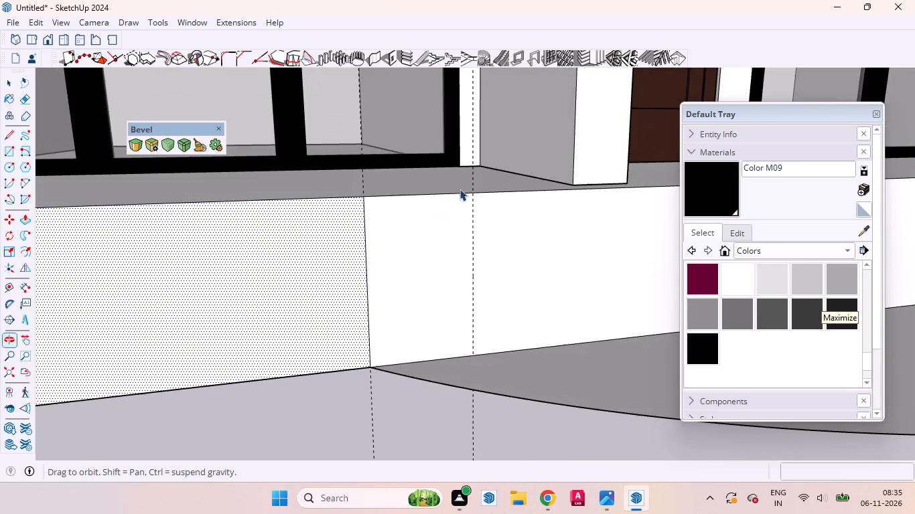
scroll(301, 242, down, 5)
middle_drag(335, 228, 281, 302)
scroll(305, 234, down, 5)
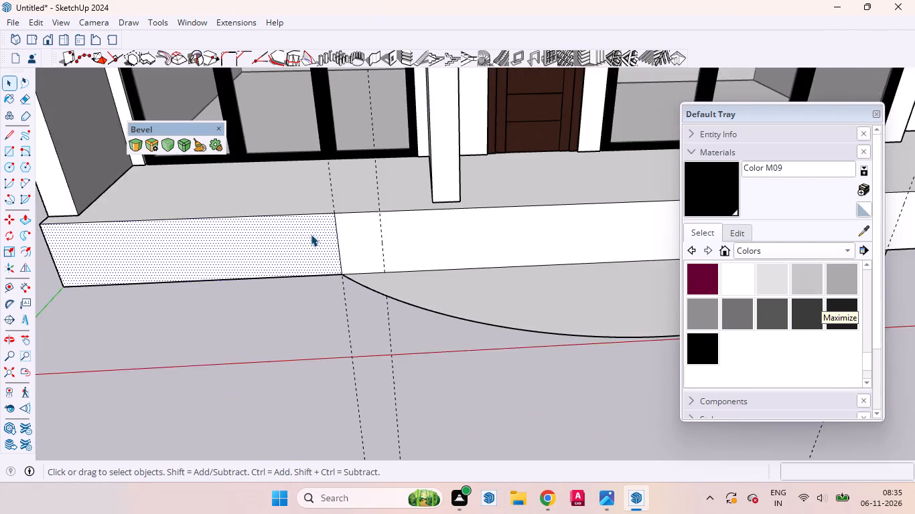
scroll(291, 237, up, 5)
Mark off a segment about 10 3/4" long on the plinth's top front edge, from the vertical line's top toward the origin end.
key(l)
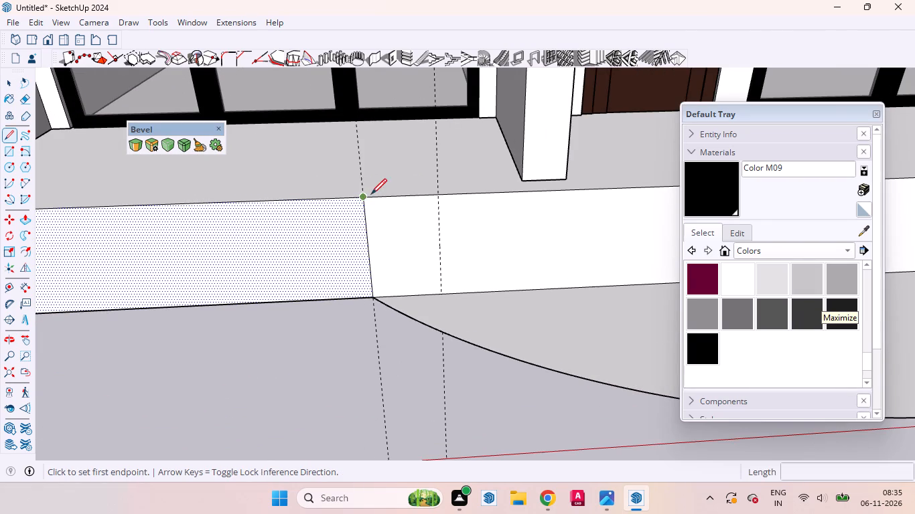
click(362, 199)
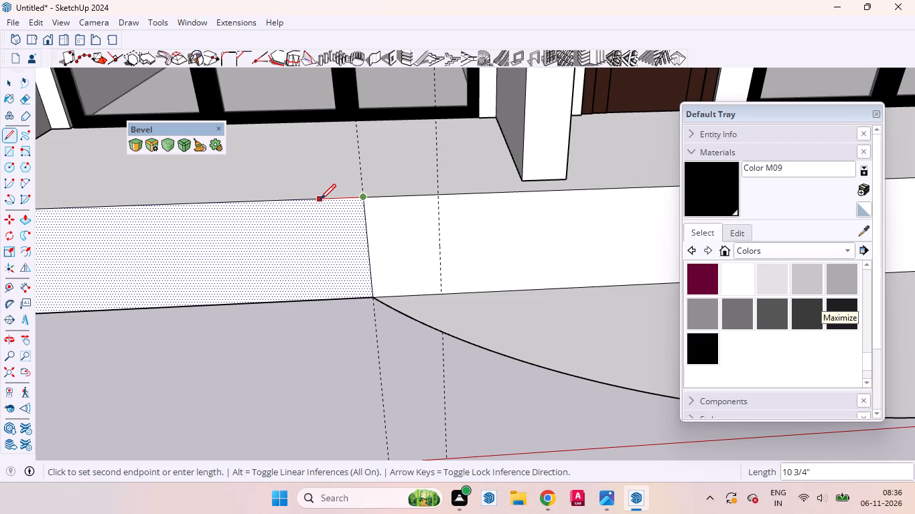
text(12)
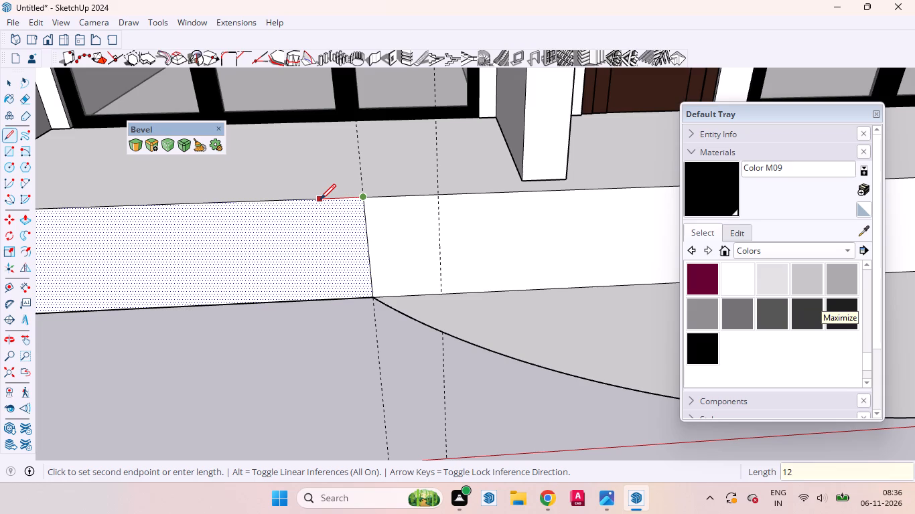
click(320, 199)
key(space)
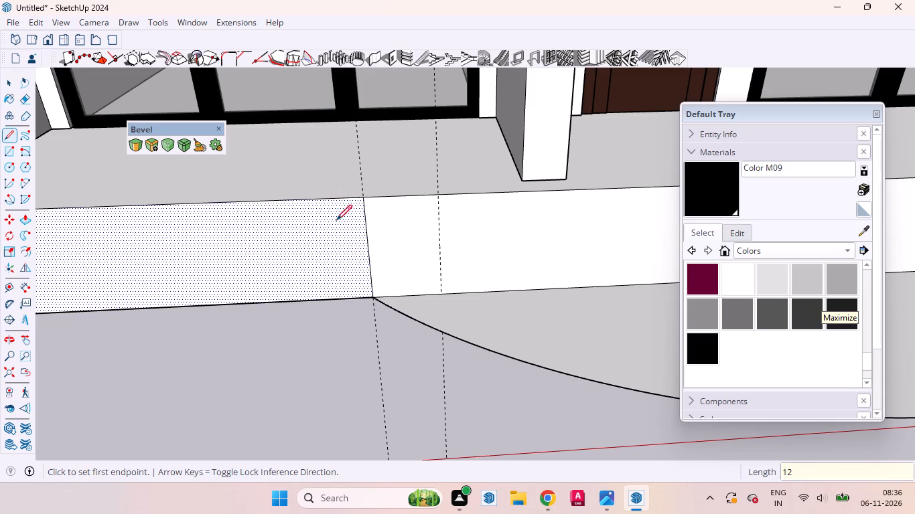
scroll(338, 214, up, 7)
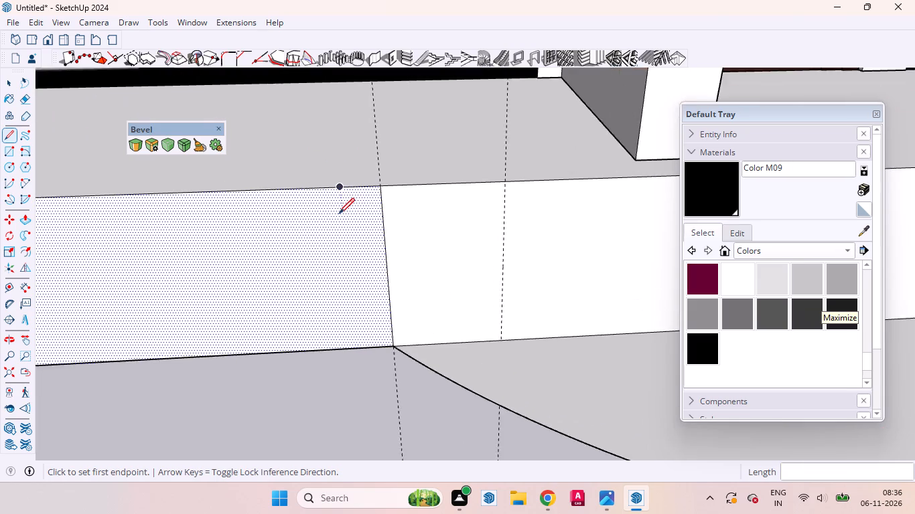
scroll(339, 213, up, 7)
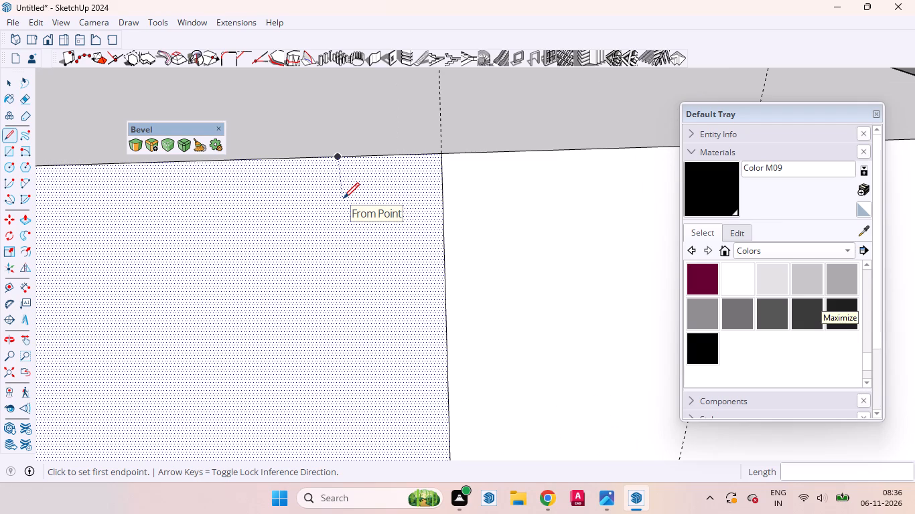
scroll(344, 198, up, 7)
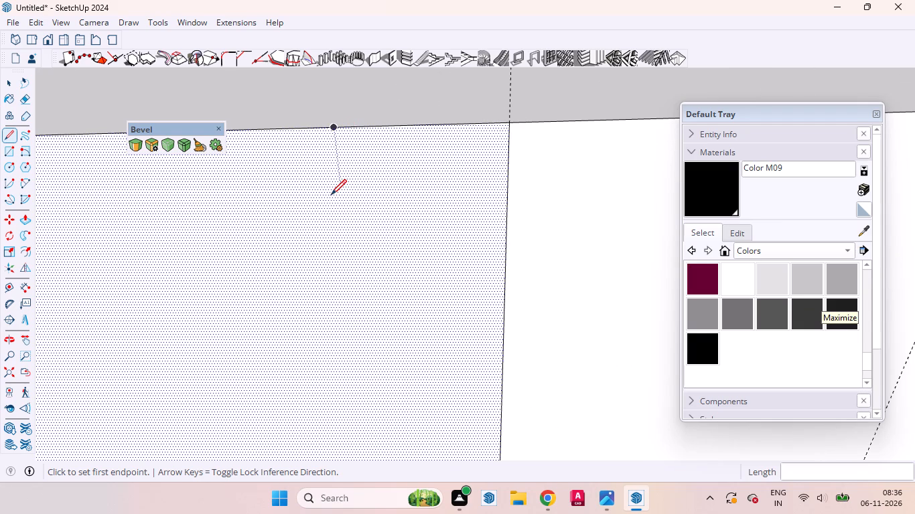
key(space)
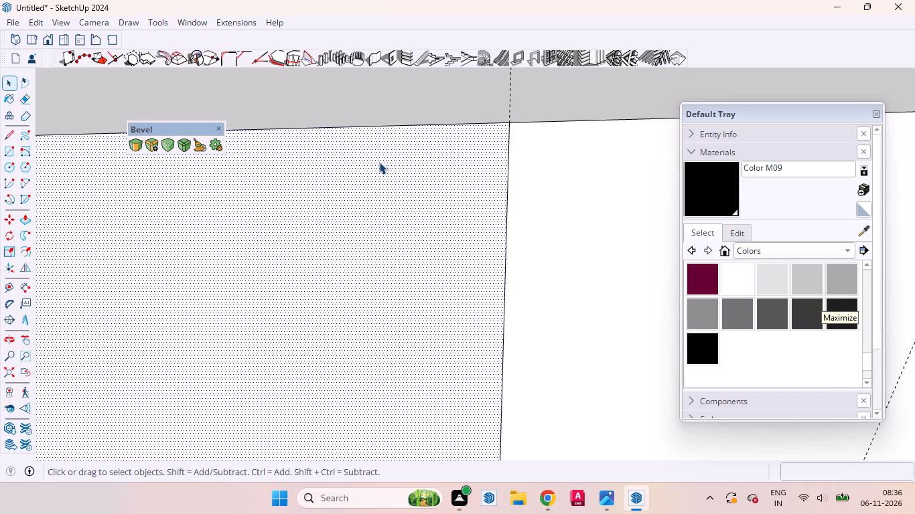
Copy the full-height vertical line 12" along the plinth's front face toward the origin end.
click(507, 177)
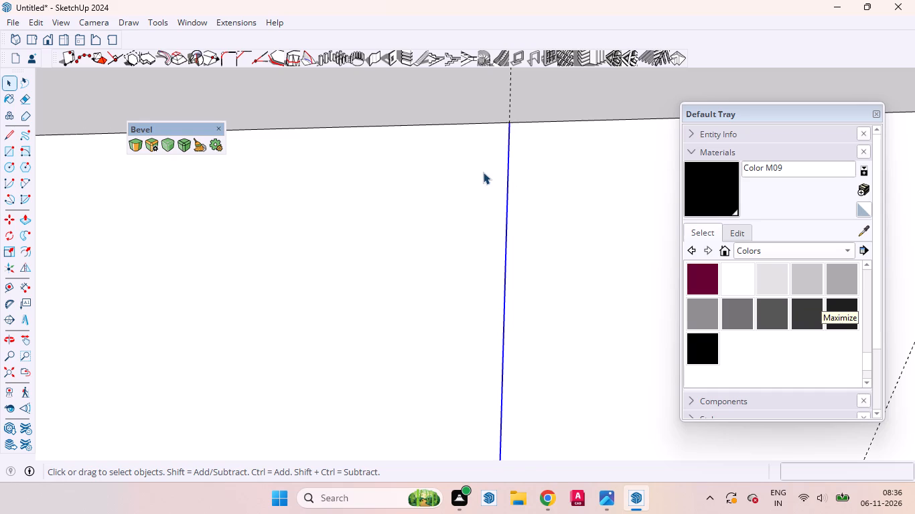
key(m)
click(484, 175)
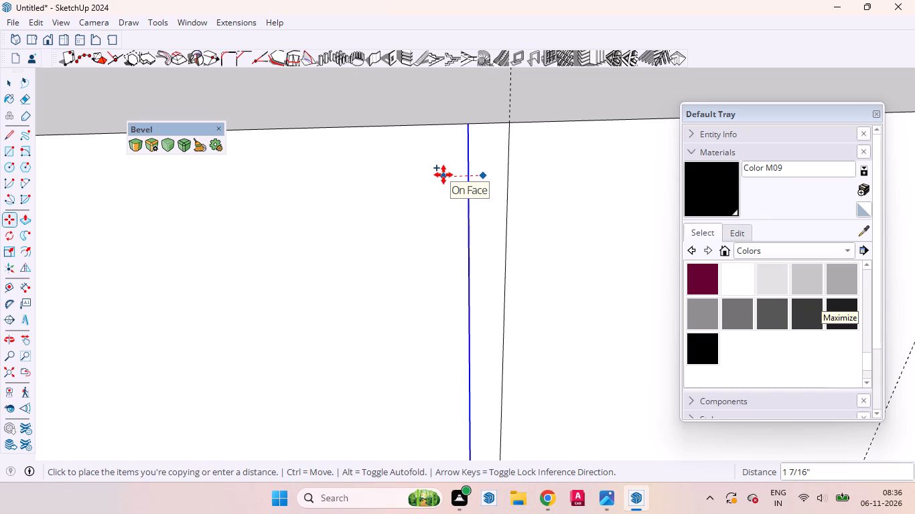
text(12)
key(shift+Return)
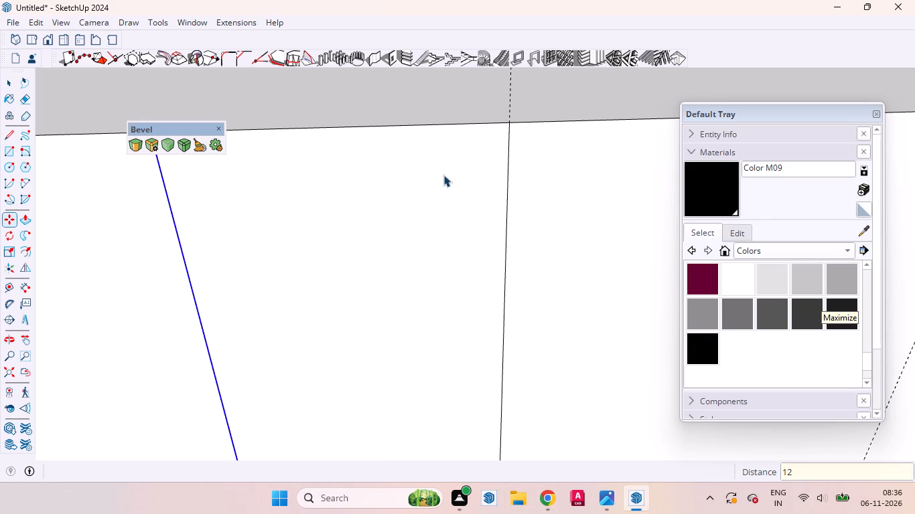
key(space)
scroll(510, 145, down, 14)
click(460, 197)
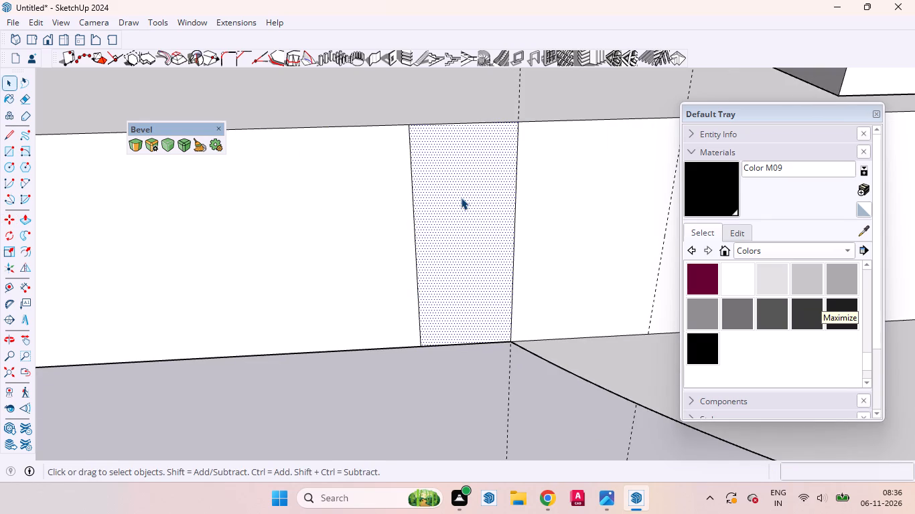
Draw a 6" line down the copied vertical line from its top end on the plinth's top edge.
scroll(433, 162, up, 2)
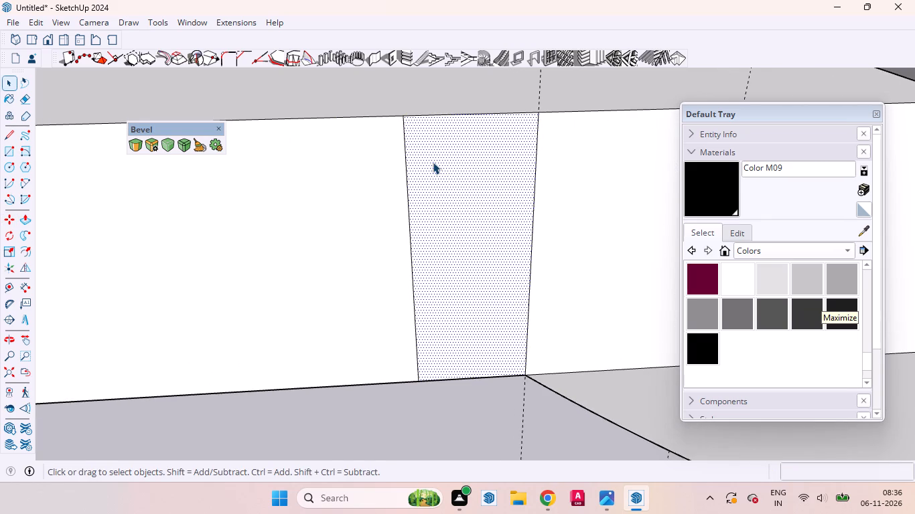
key(l)
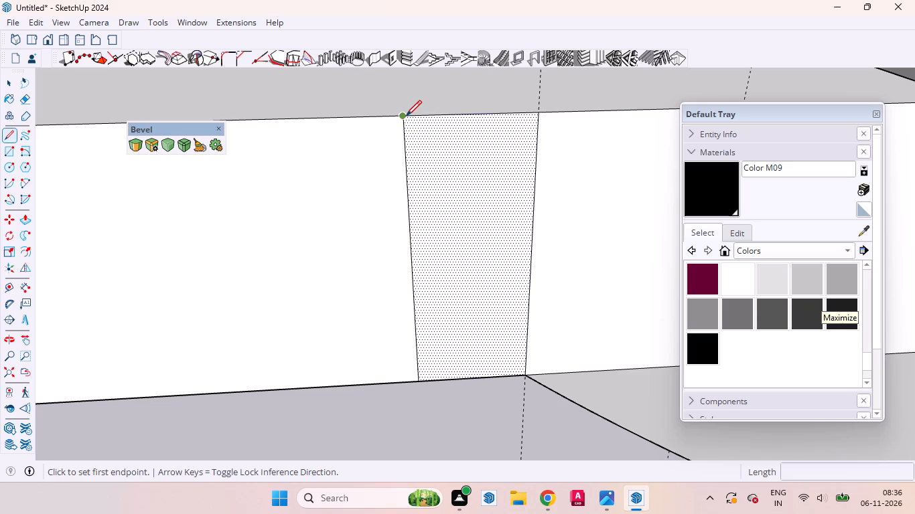
click(406, 116)
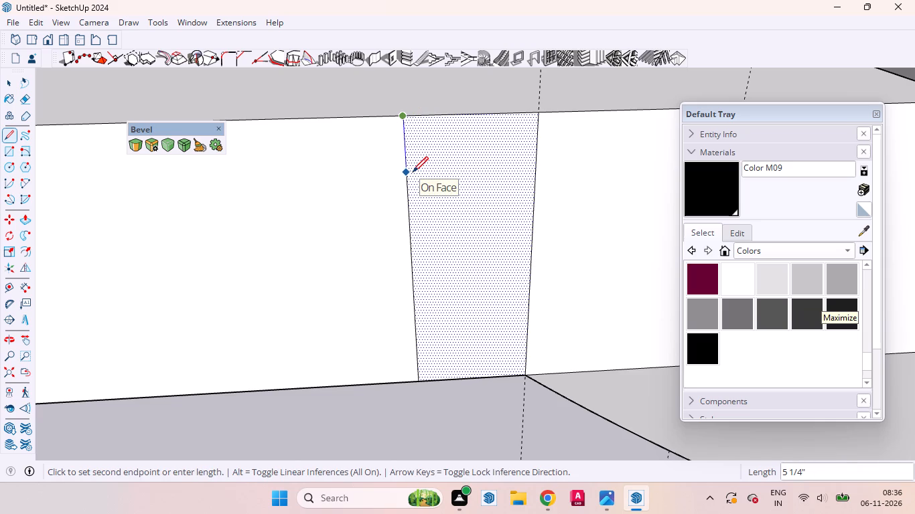
key(6)
key(Return)
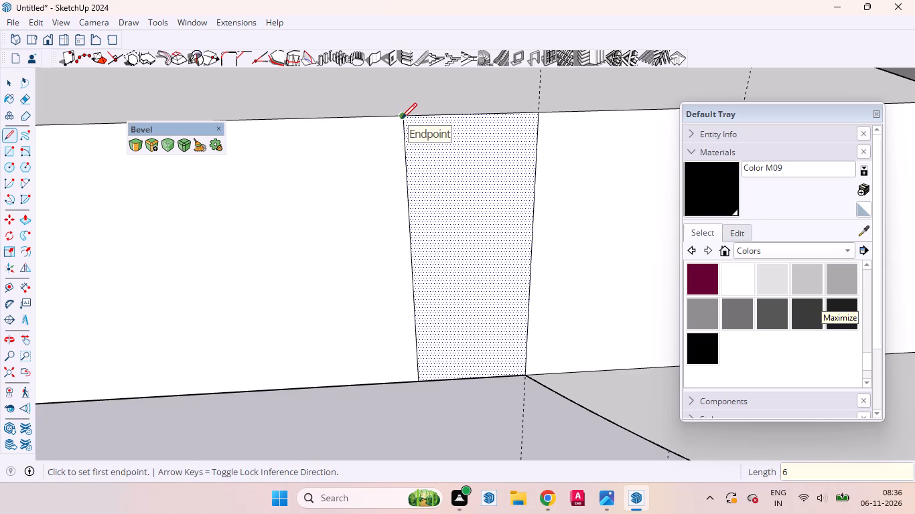
key(space)
Inspect the edge segments and face of the strip between the two vertical lines on the plinth's front.
click(425, 114)
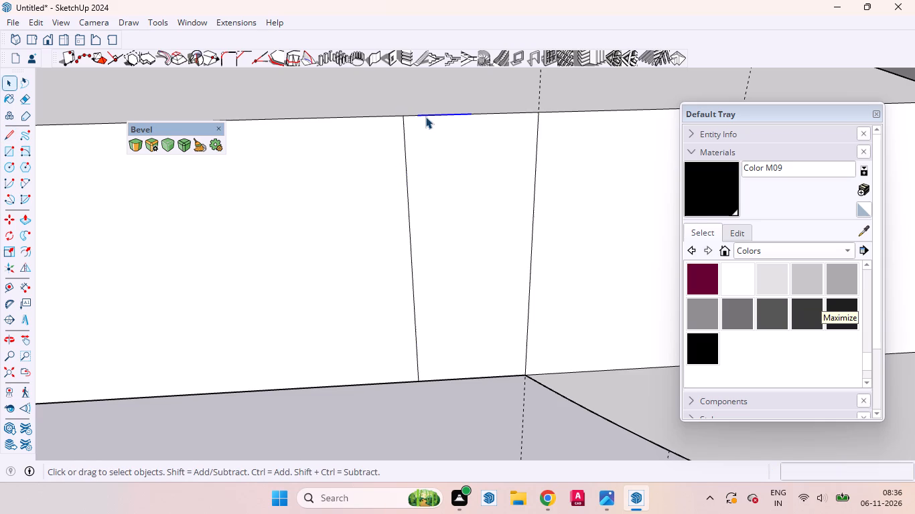
click(413, 116)
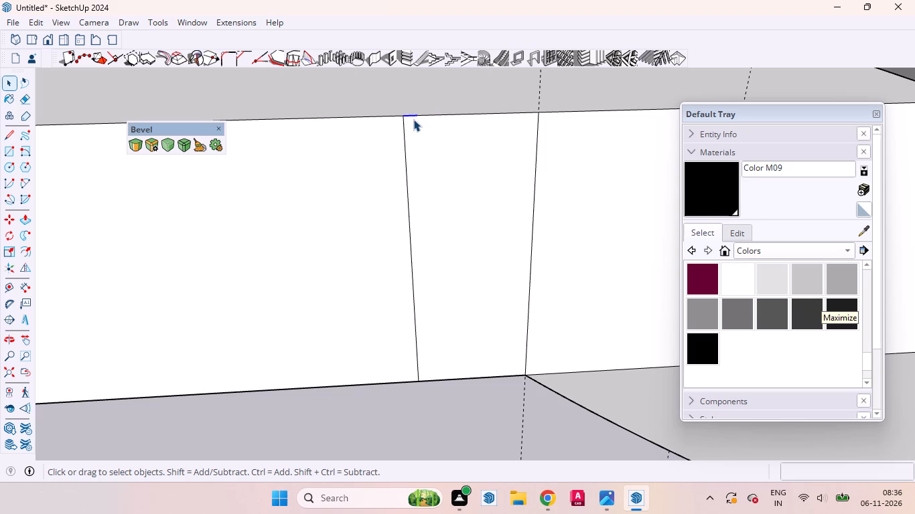
click(413, 119)
click(427, 154)
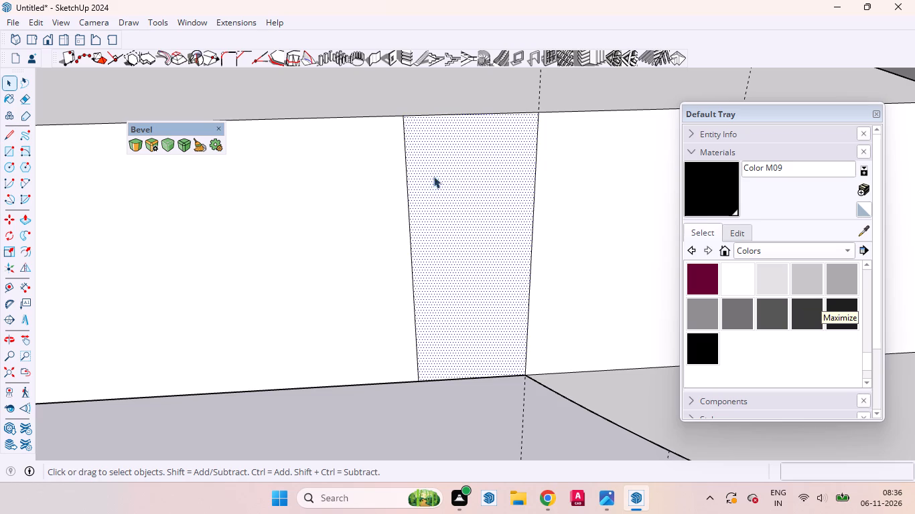
key(d)
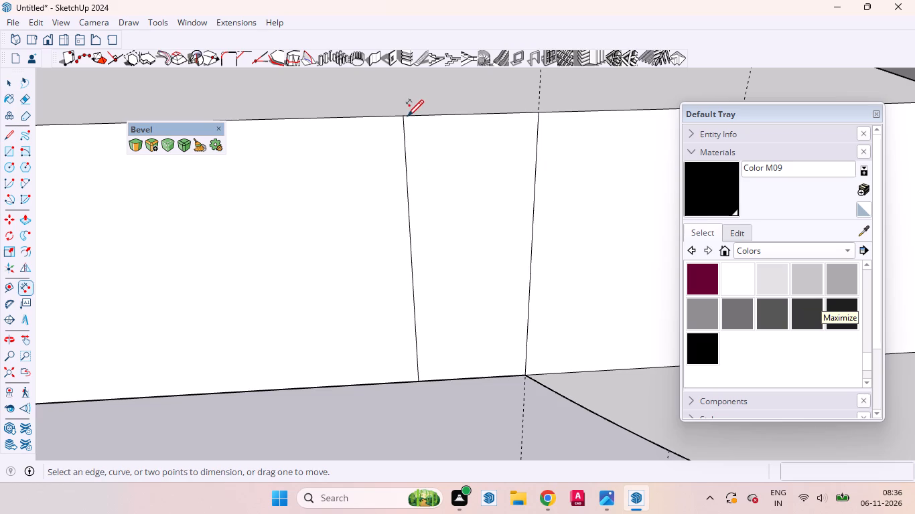
click(407, 115)
key(space)
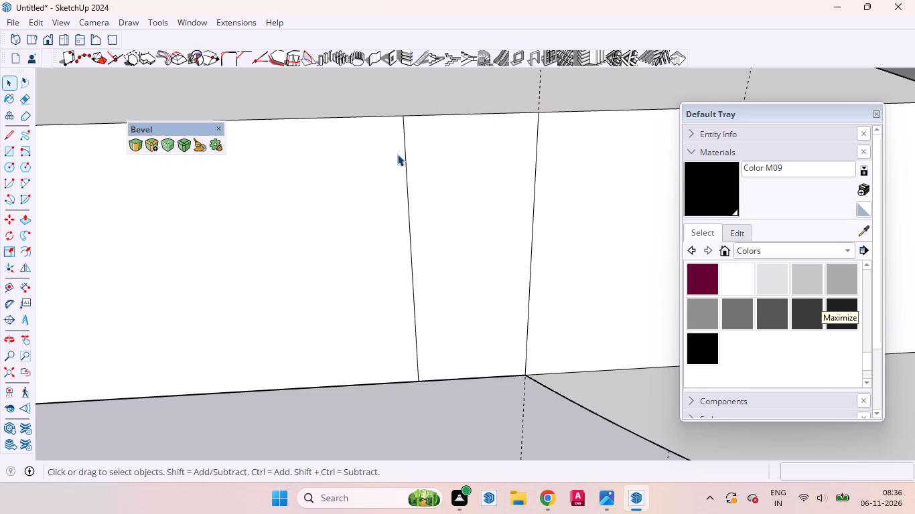
scroll(409, 169, down, 4)
scroll(409, 205, up, 1)
middle_drag(409, 205, 423, 159)
scroll(406, 177, up, 4)
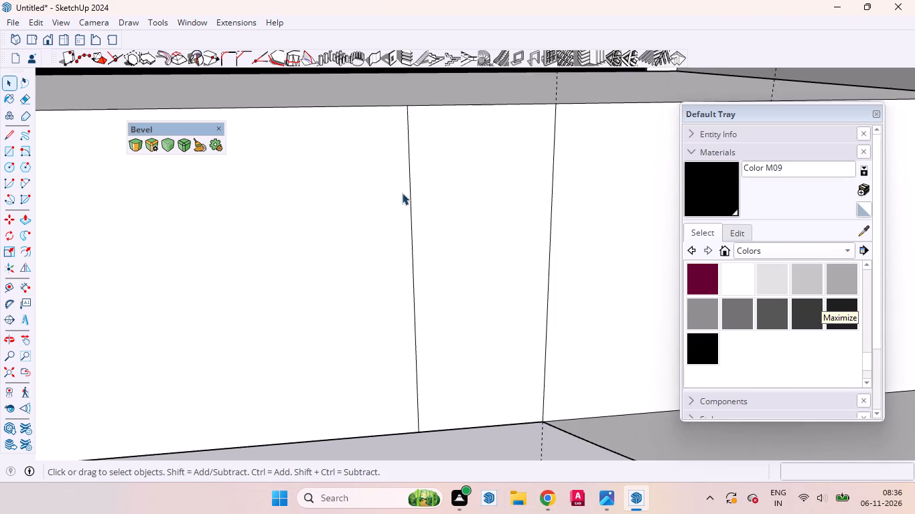
scroll(402, 193, down, 3)
click(453, 203)
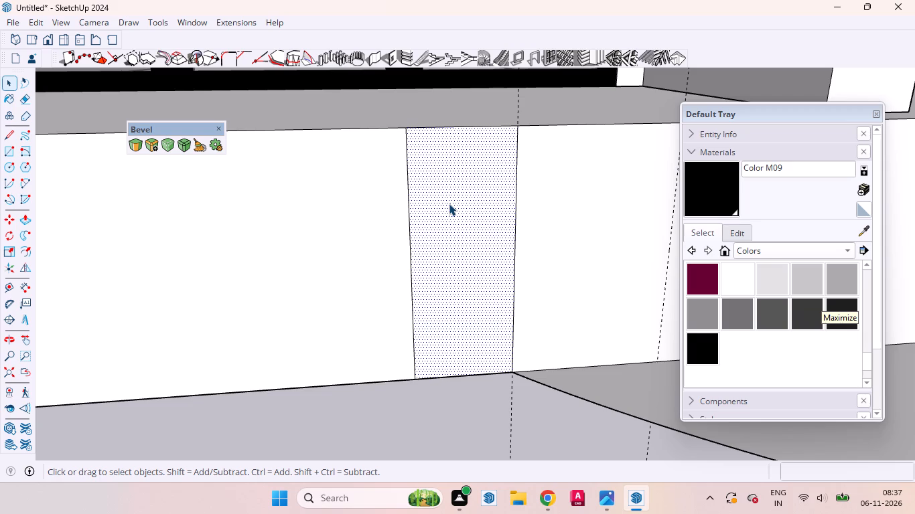
scroll(418, 181, down, 3)
middle_drag(446, 189, 397, 217)
scroll(421, 170, up, 4)
click(409, 179)
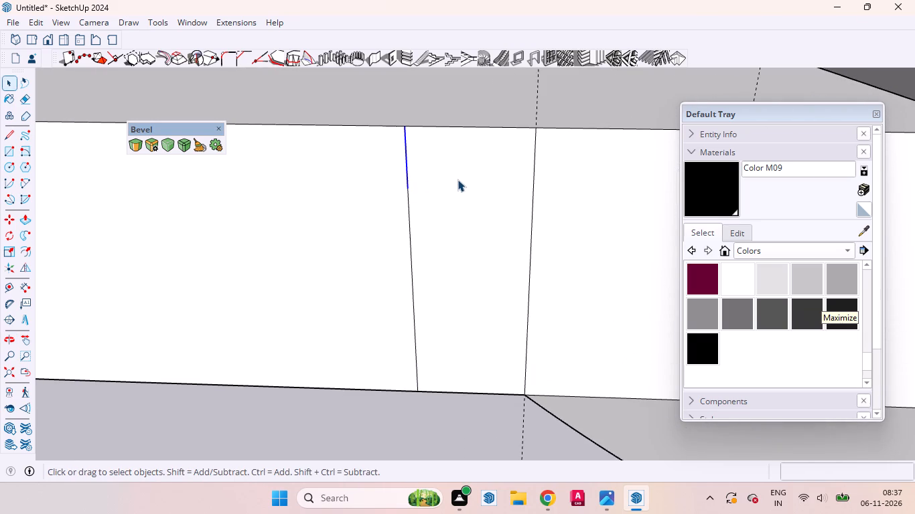
key(d)
click(411, 185)
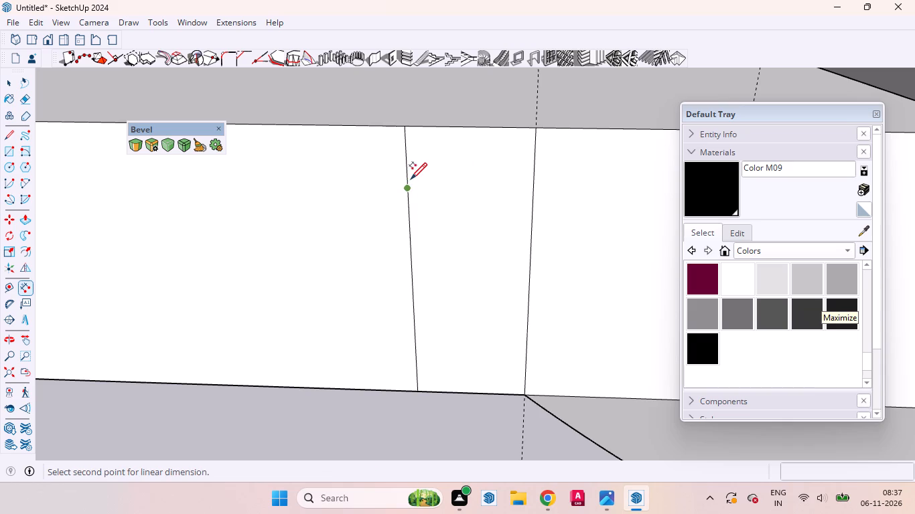
key(space)
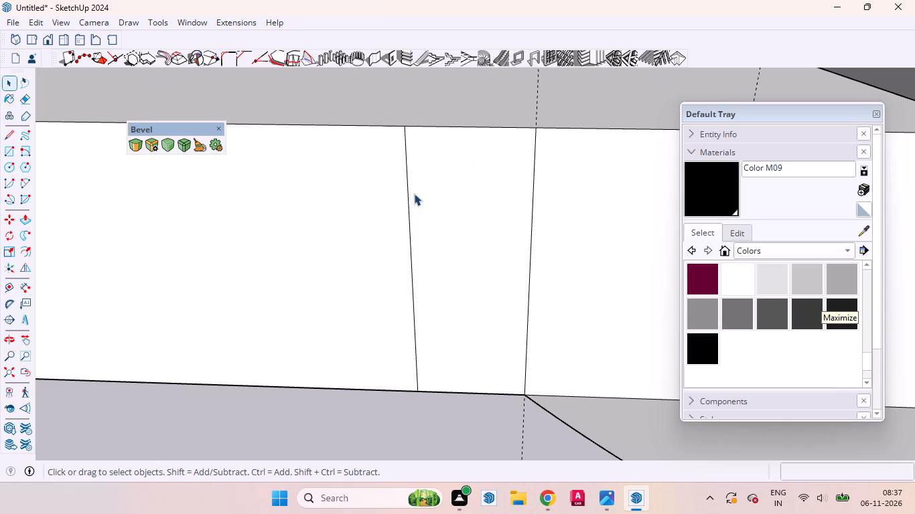
Copy the part of the second vertical line below the 6" mark 12" toward the origin end.
click(407, 211)
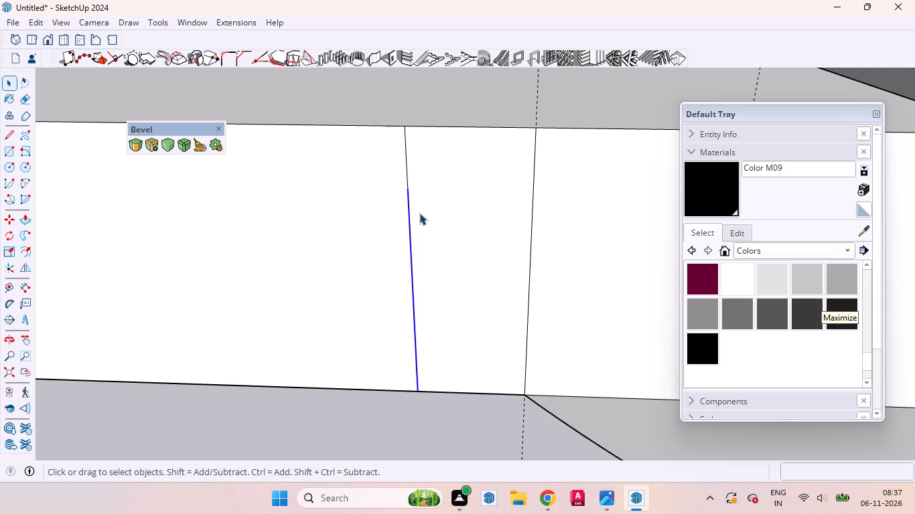
key(m)
click(444, 232)
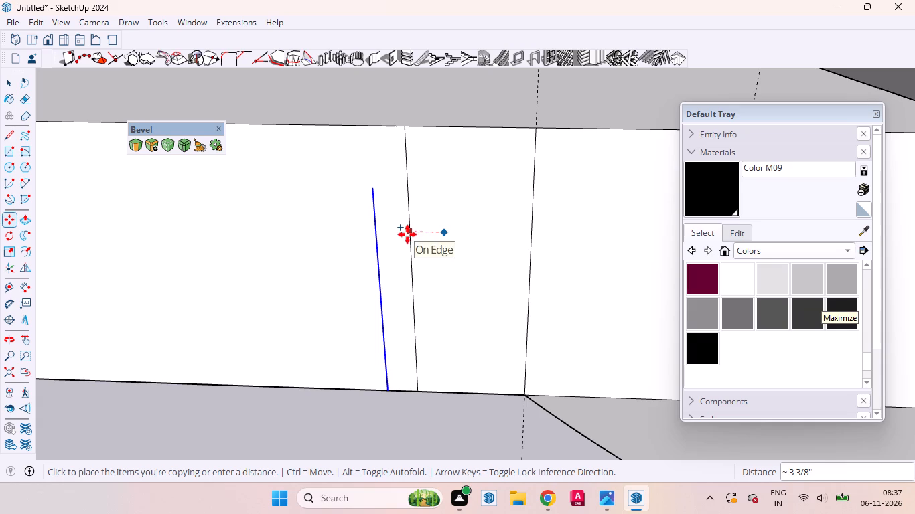
text(12)
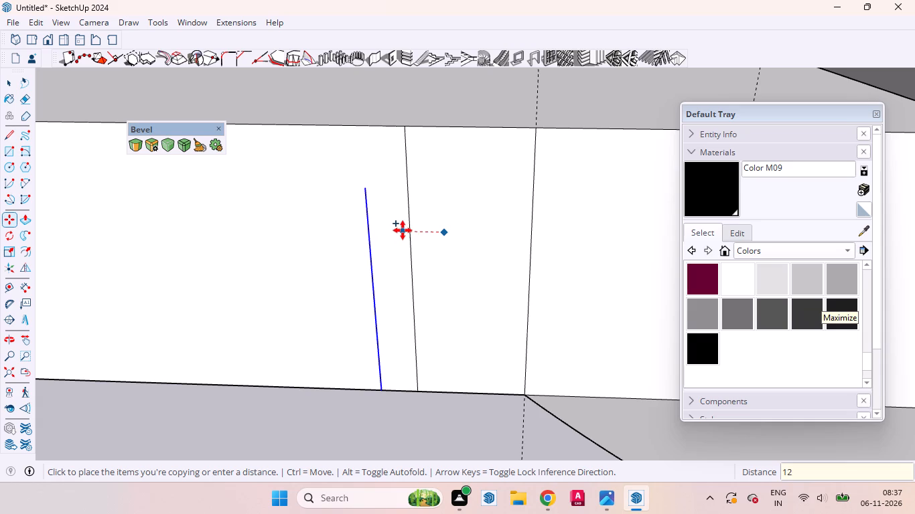
key(Return)
key(space)
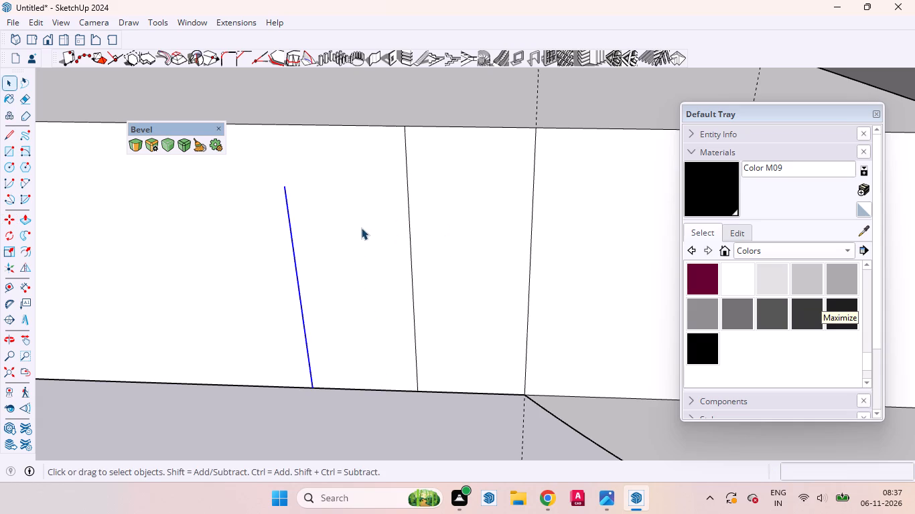
Draw a 1' horizontal tread line from the top of the short copied line to the 6" mark.
key(l)
click(286, 185)
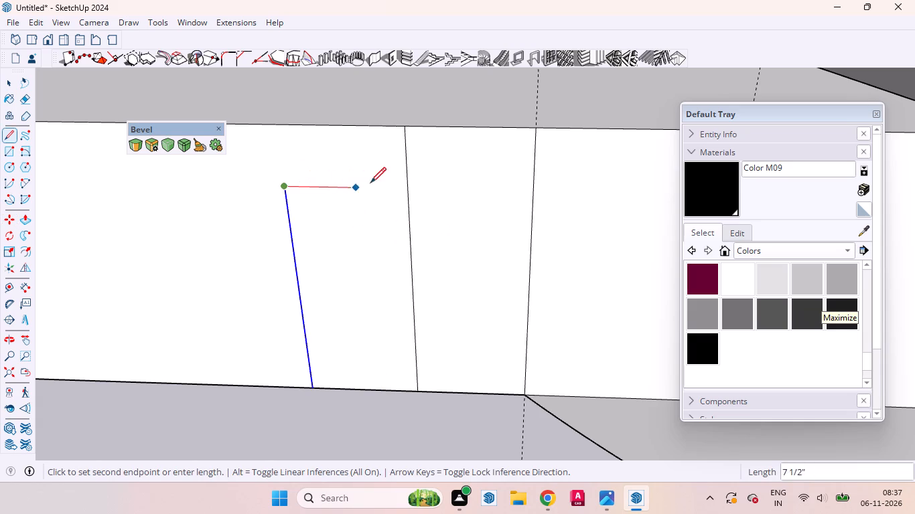
click(409, 187)
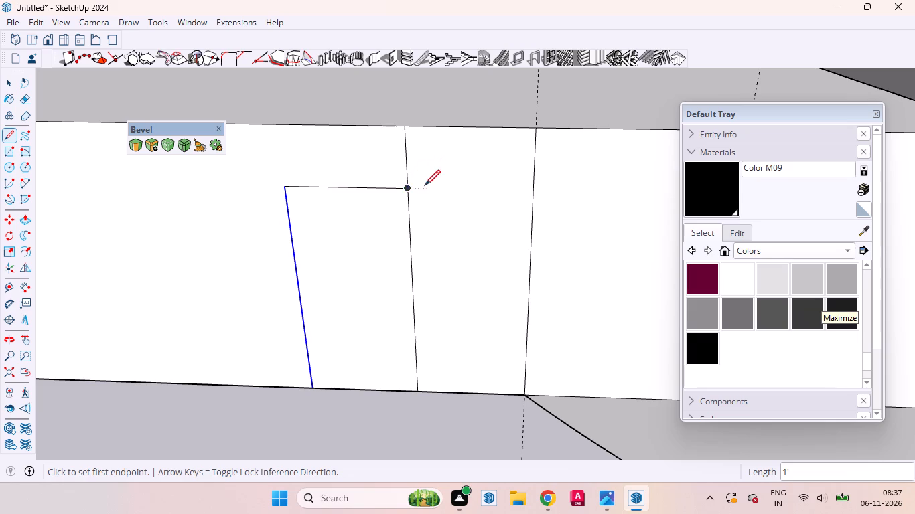
key(space)
Copy the 6" riser and 1' tread to the tread's outer end and array the copy twice down the plinth's front.
click(407, 165)
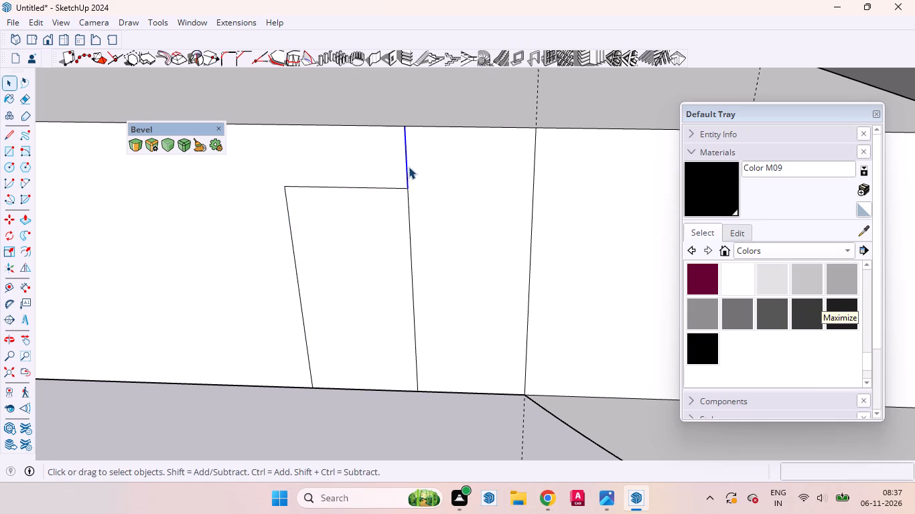
ctrl+click(393, 187)
key(m)
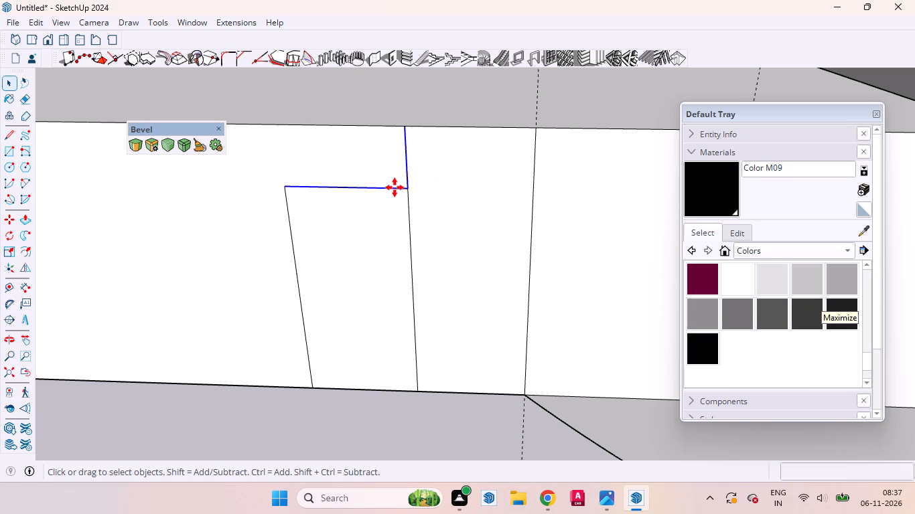
click(406, 128)
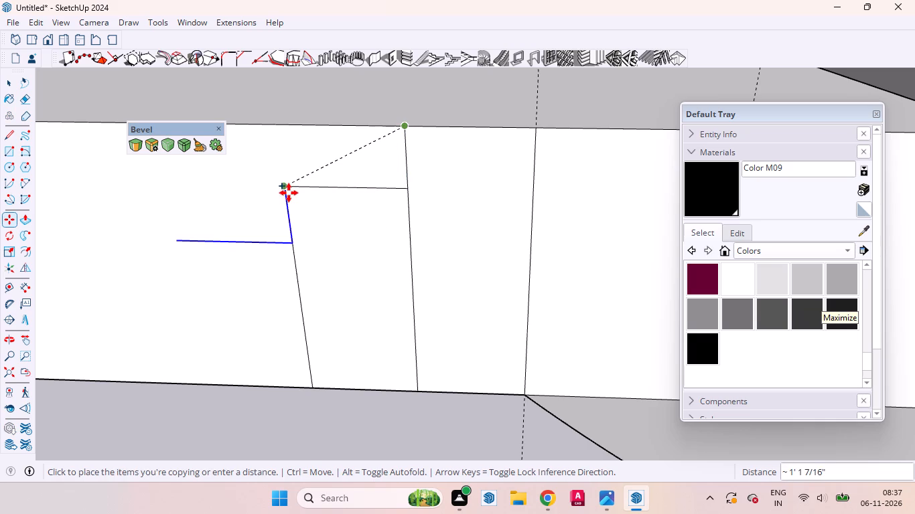
click(286, 193)
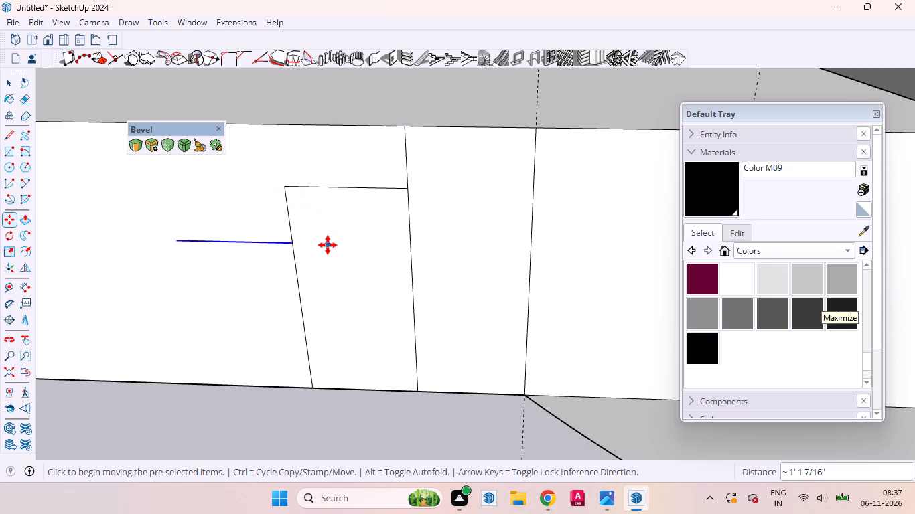
key(shift+asterisk)
key(2)
key(Return)
Copy the lower three risers and two treads' connected edges to the lowest tread's outer end, extending the stair profile to the ground.
scroll(480, 229, down, 7)
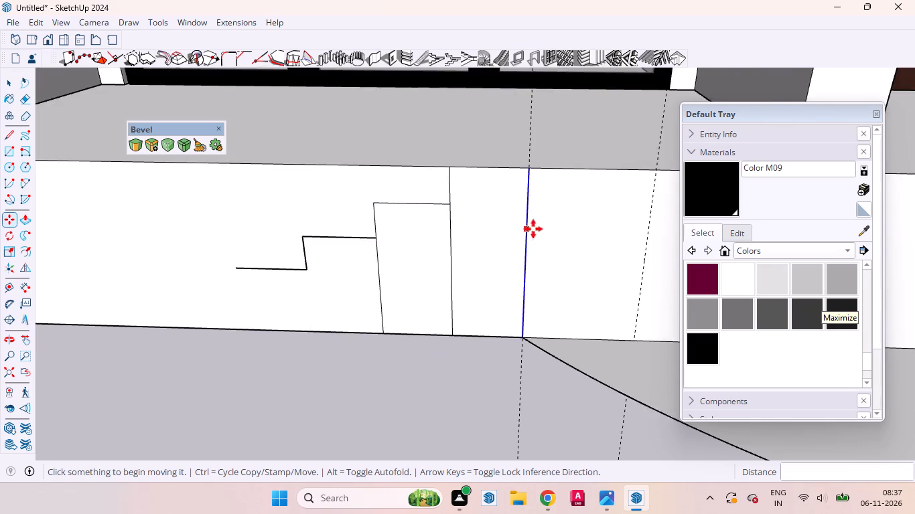
scroll(533, 229, down, 3)
scroll(401, 261, up, 8)
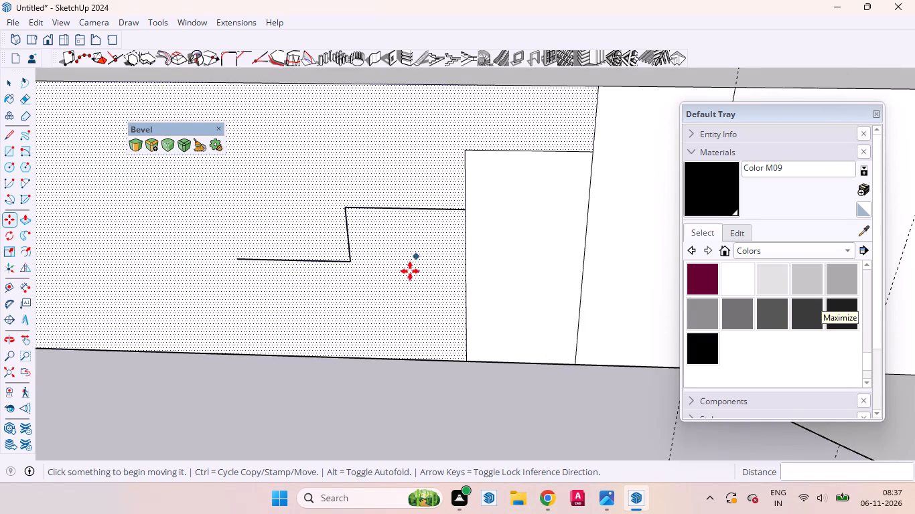
key(space)
ctrl+click(395, 209)
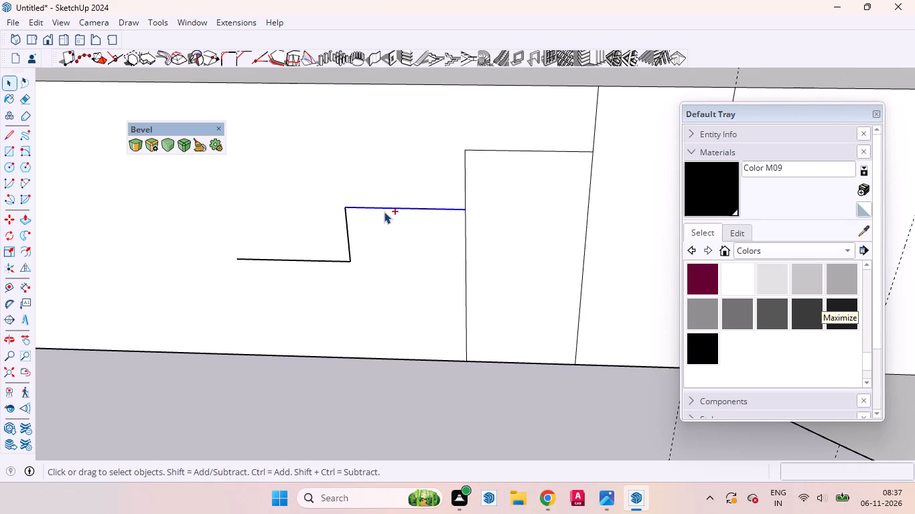
ctrl+click(347, 226)
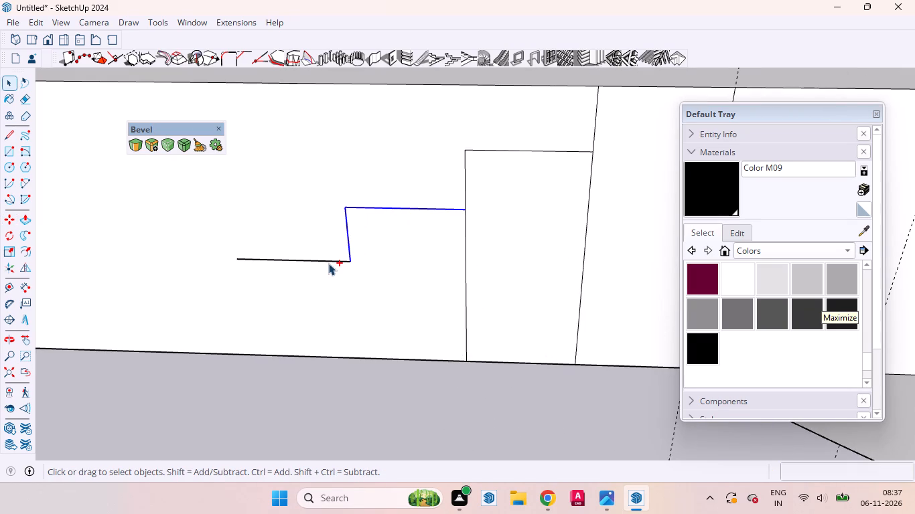
ctrl+click(328, 261)
ctrl+click(464, 181)
key(m)
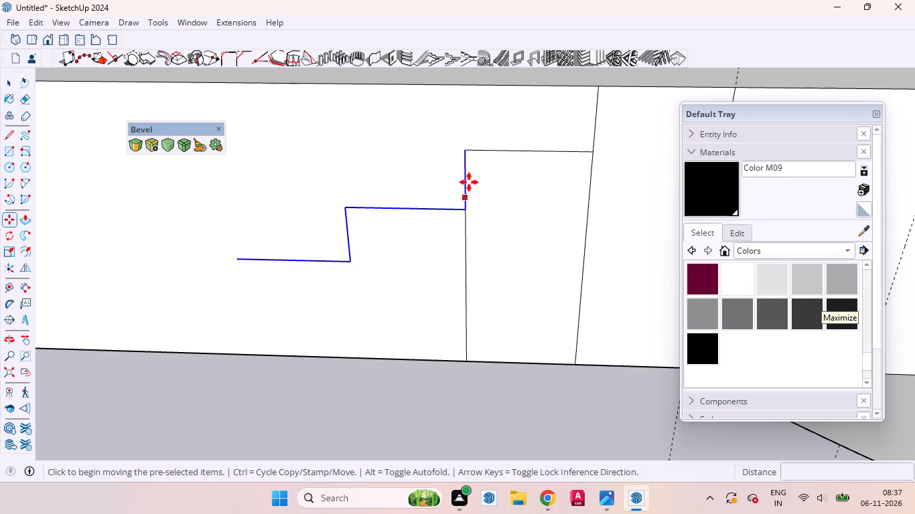
click(466, 152)
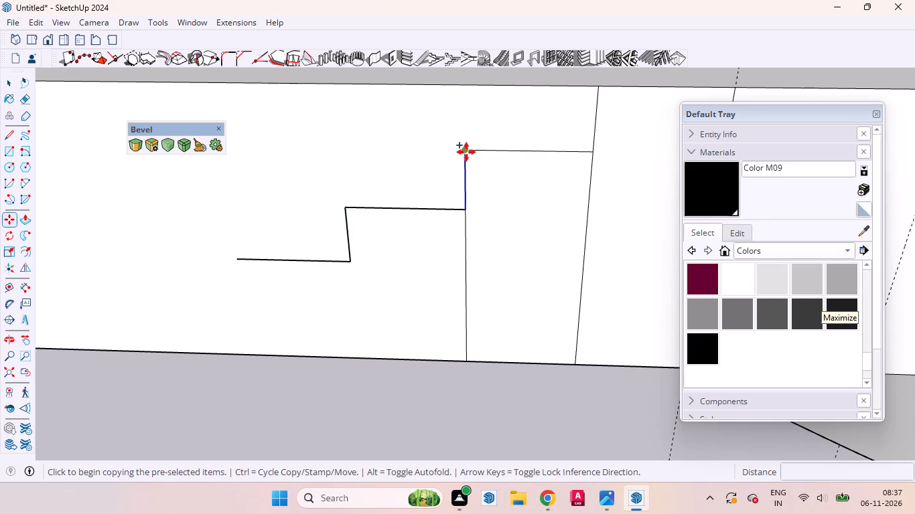
click(238, 262)
key(space)
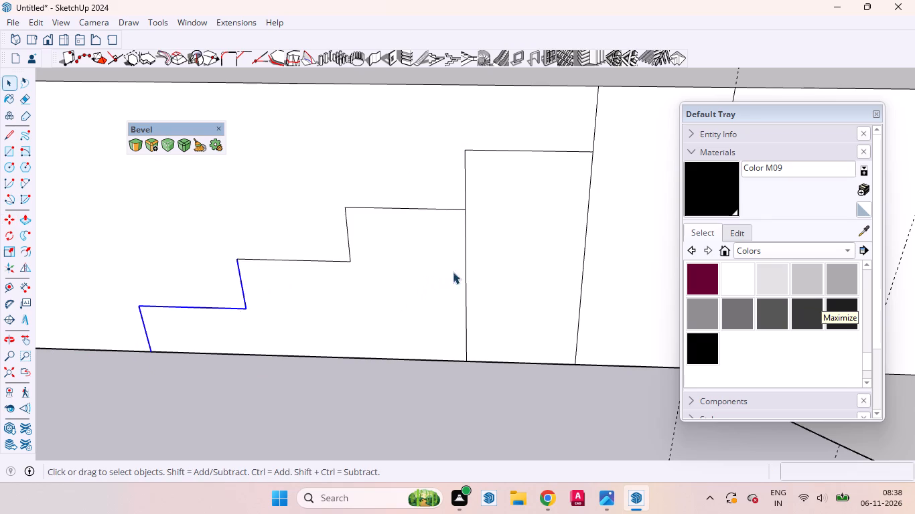
Erase the leftover vertical line below the second tread inside the stepped profile.
click(466, 260)
right_click(465, 260)
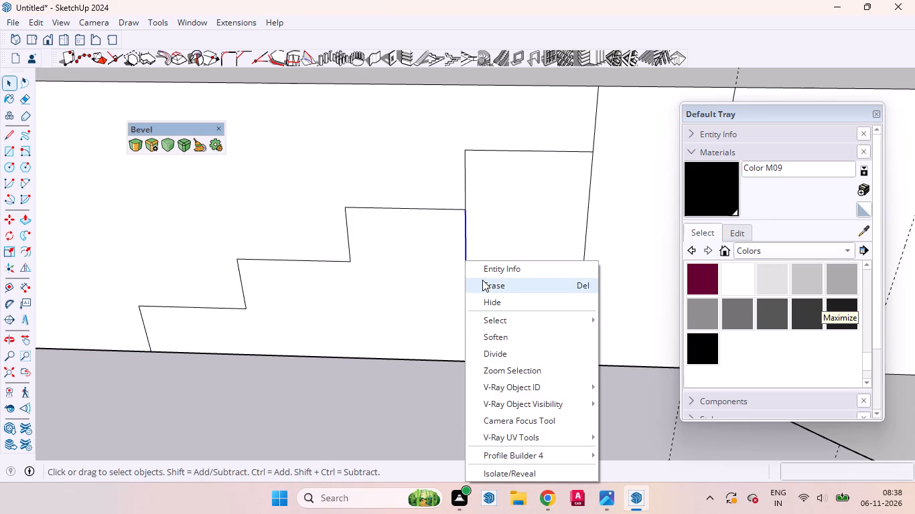
click(482, 280)
click(488, 256)
Select the tread and riser edges below the top riser and examine the stepped profile beside the curved ground face.
scroll(458, 278, down, 19)
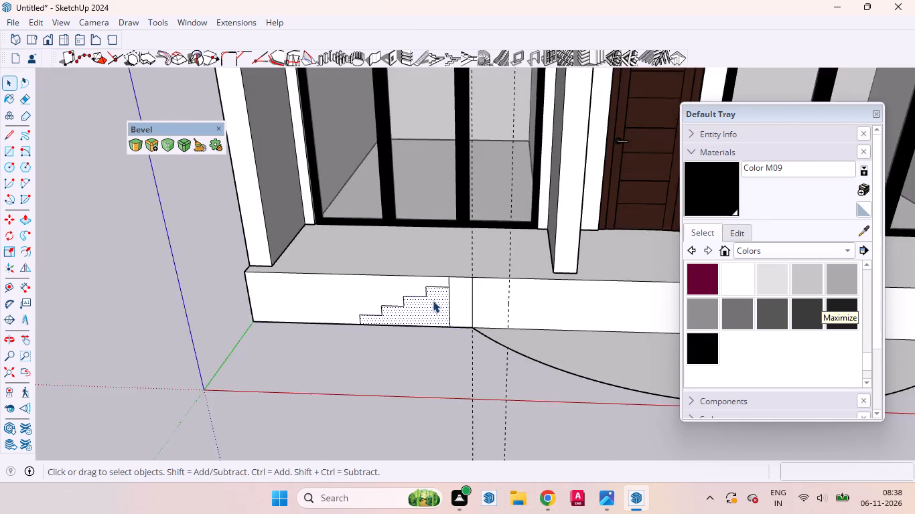
middle_drag(453, 321, 455, 403)
scroll(447, 319, up, 4)
scroll(422, 282, down, 2)
scroll(420, 272, up, 2)
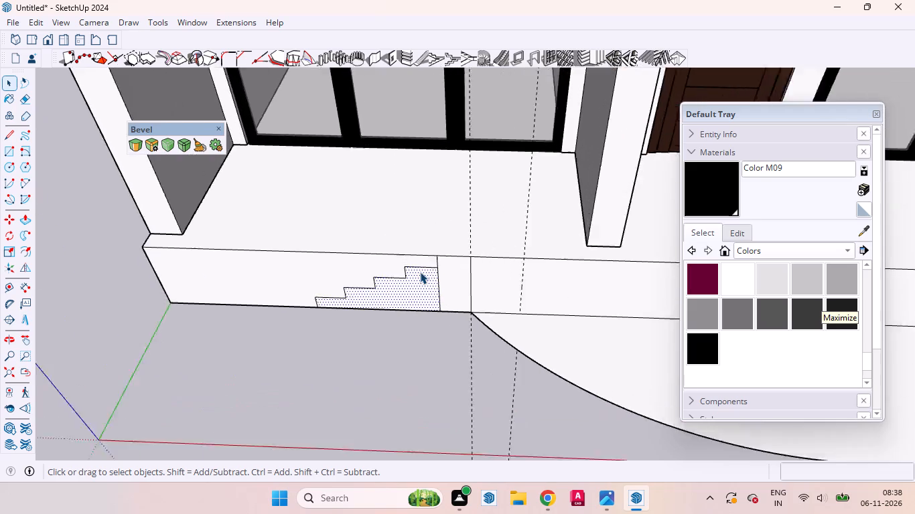
scroll(420, 272, up, 7)
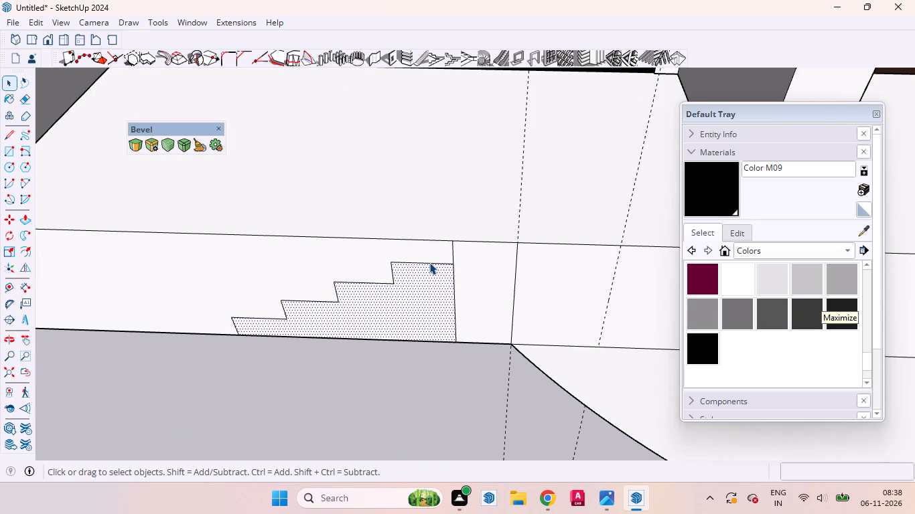
click(429, 262)
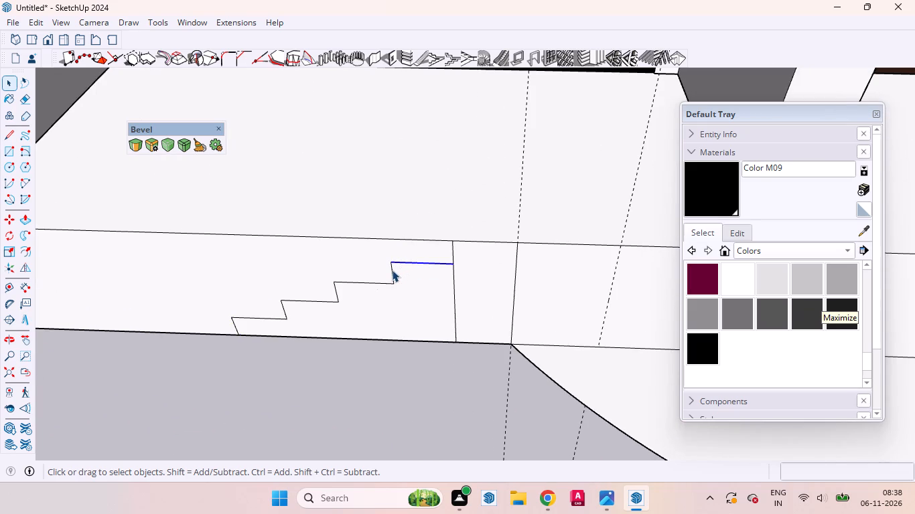
ctrl+click(392, 270)
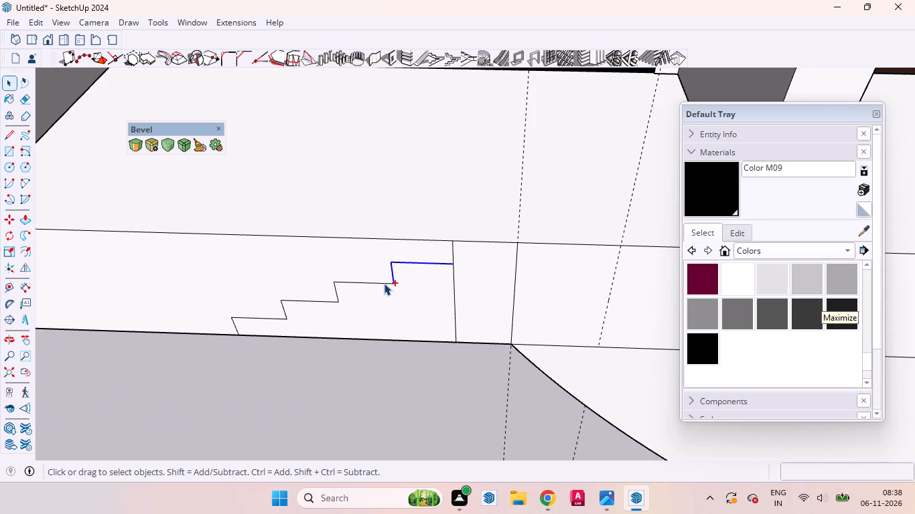
ctrl+click(384, 283)
ctrl+click(335, 290)
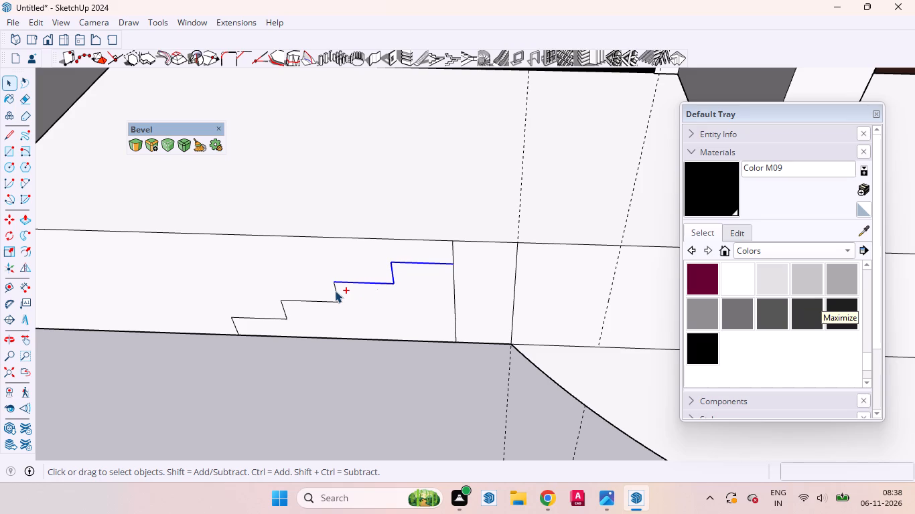
ctrl+click(333, 301)
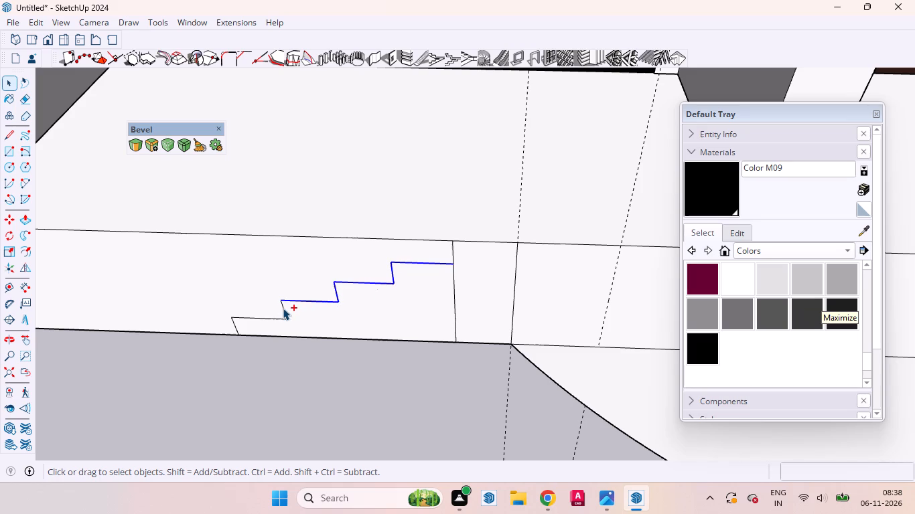
ctrl+click(283, 308)
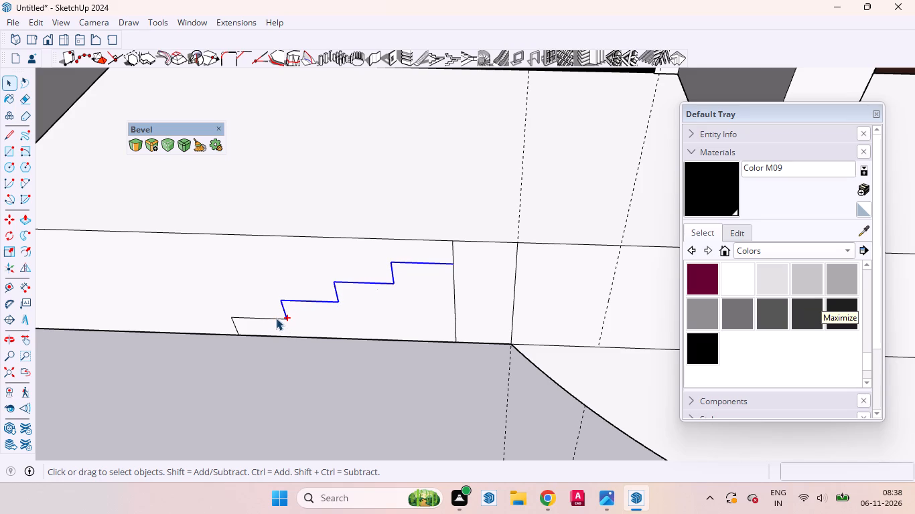
ctrl+click(276, 318)
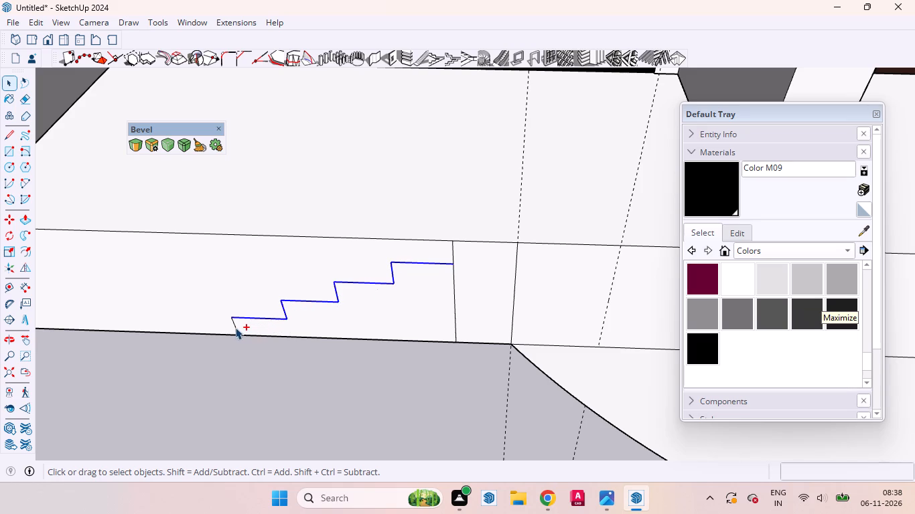
ctrl+click(235, 327)
scroll(384, 294, down, 9)
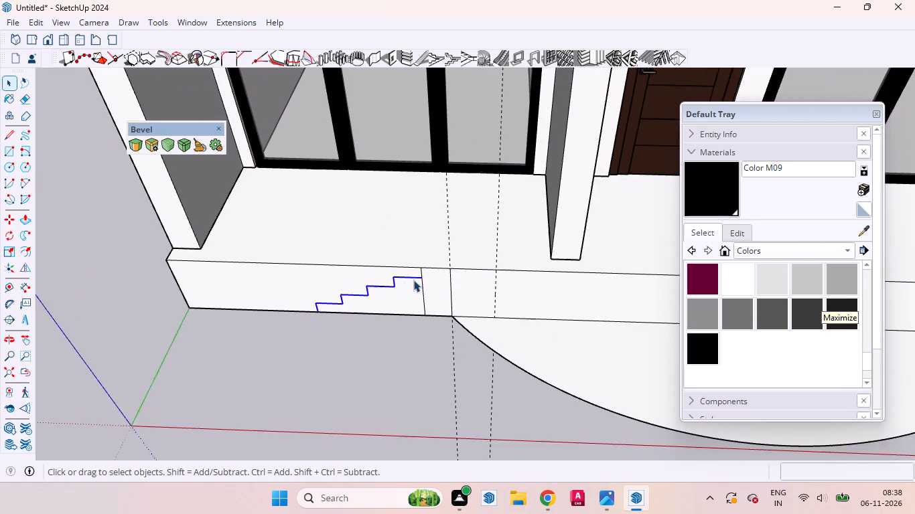
scroll(452, 291, up, 3)
scroll(385, 260, down, 5)
scroll(443, 296, up, 2)
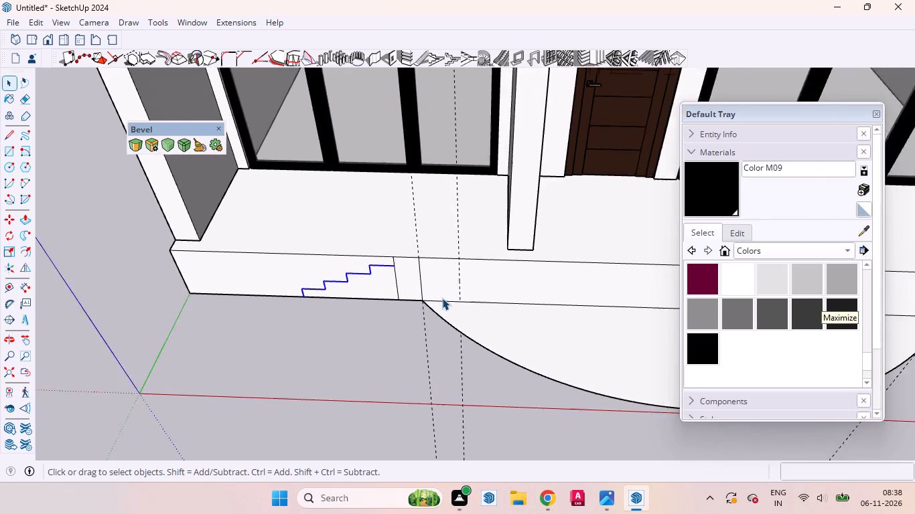
scroll(442, 298, up, 5)
scroll(421, 313, down, 1)
scroll(421, 314, up, 1)
scroll(358, 308, down, 17)
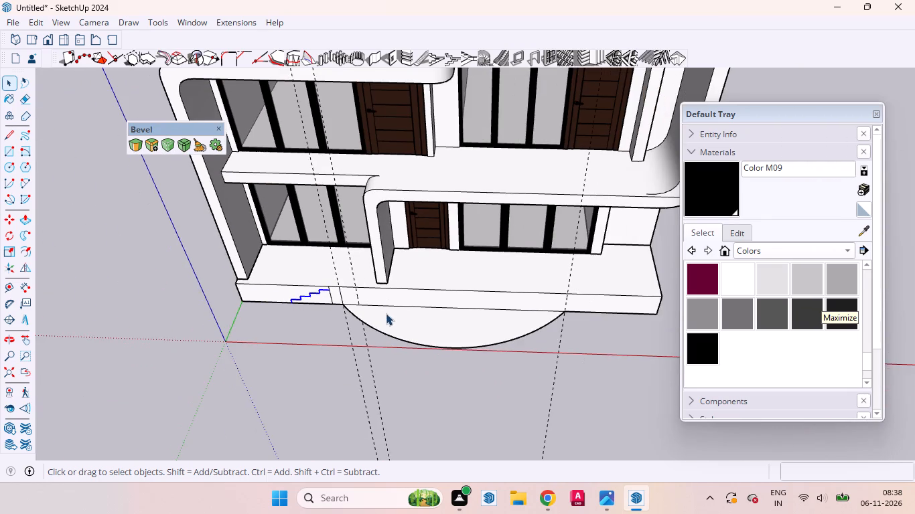
middle_drag(397, 315, 444, 240)
scroll(330, 333, up, 10)
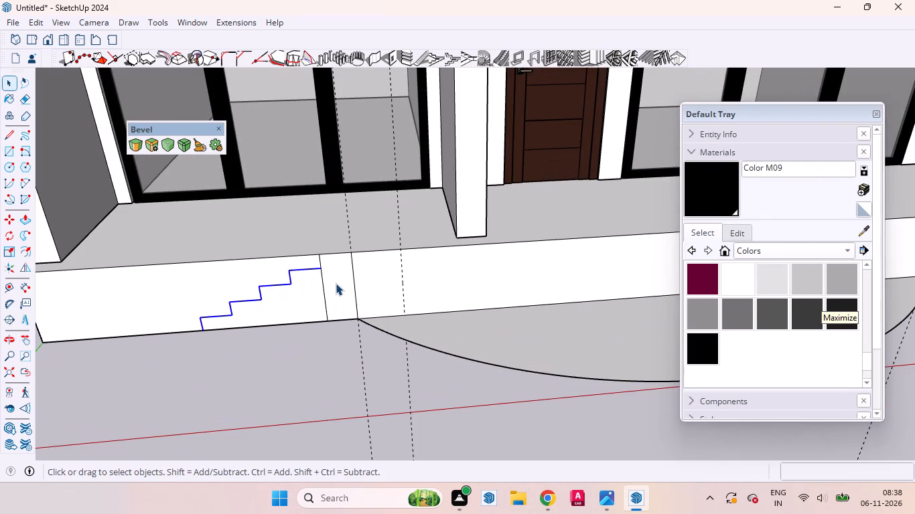
Delete the vertical line below the top riser that separates the stepped face from the adjoining strip.
click(307, 302)
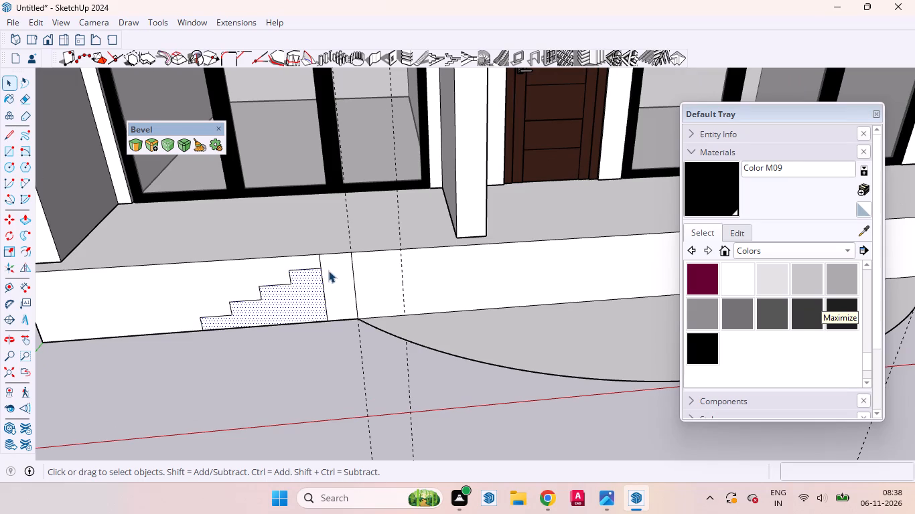
click(338, 278)
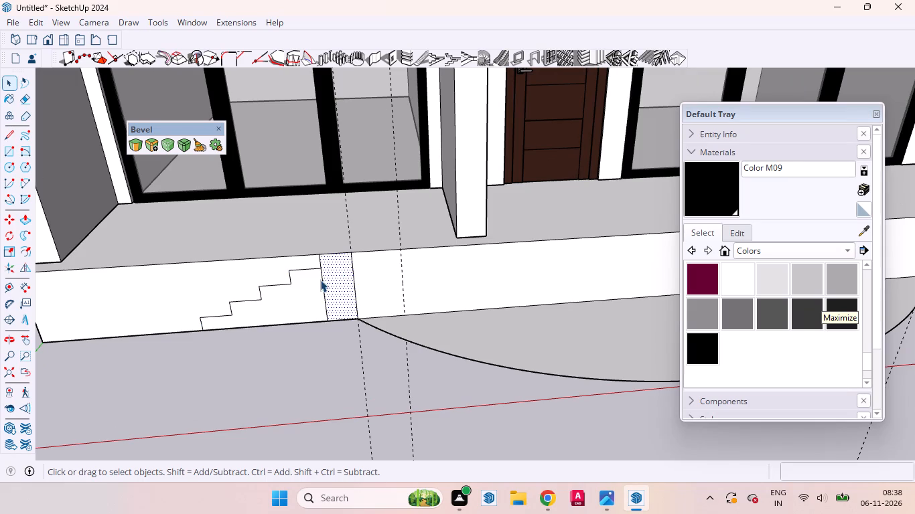
click(323, 282)
key(Delete)
click(332, 318)
Examine the curved ground face and the merged stair profile face on the plinth's front.
scroll(305, 310, down, 9)
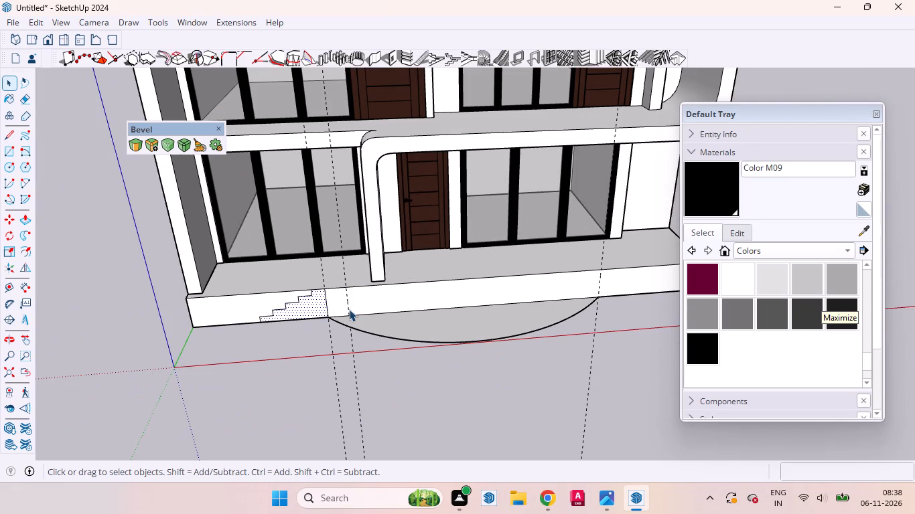
click(362, 331)
click(461, 322)
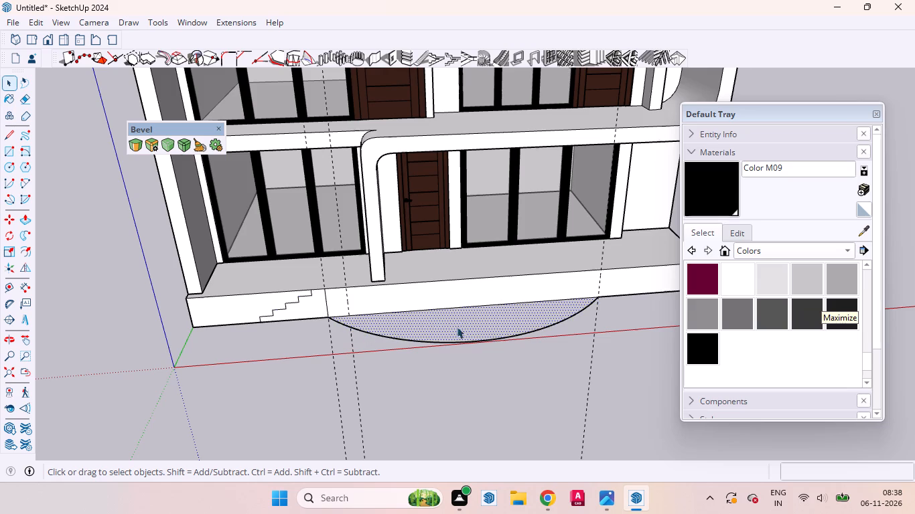
middle_drag(451, 337, 331, 286)
scroll(333, 282, up, 2)
scroll(333, 282, down, 1)
scroll(333, 282, up, 2)
click(335, 290)
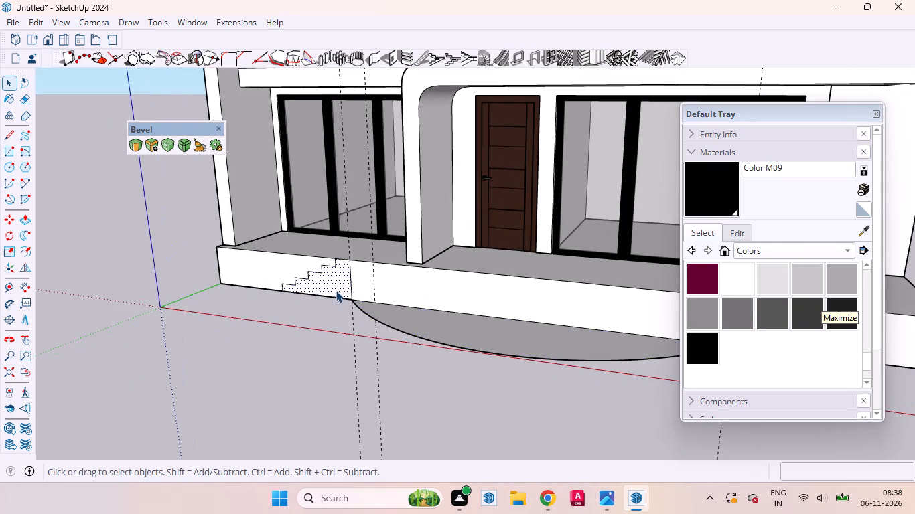
scroll(326, 284, up, 4)
middle_drag(320, 286, 366, 303)
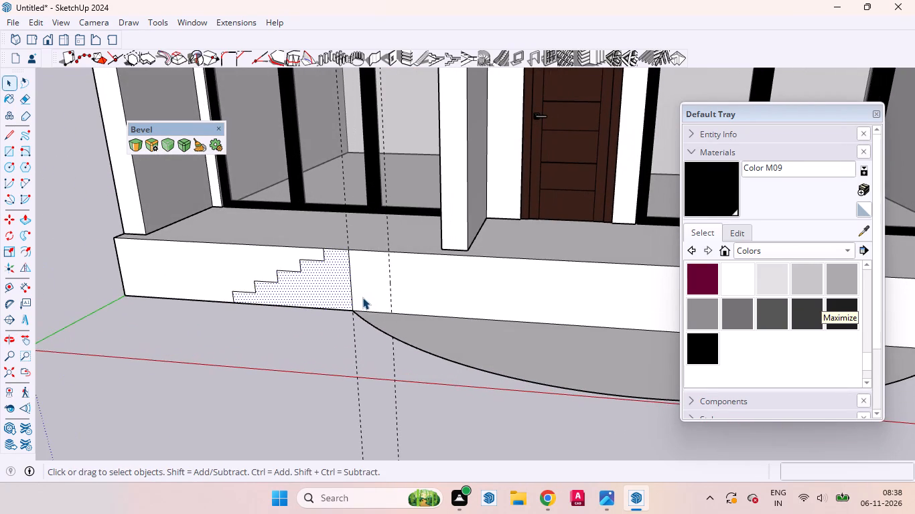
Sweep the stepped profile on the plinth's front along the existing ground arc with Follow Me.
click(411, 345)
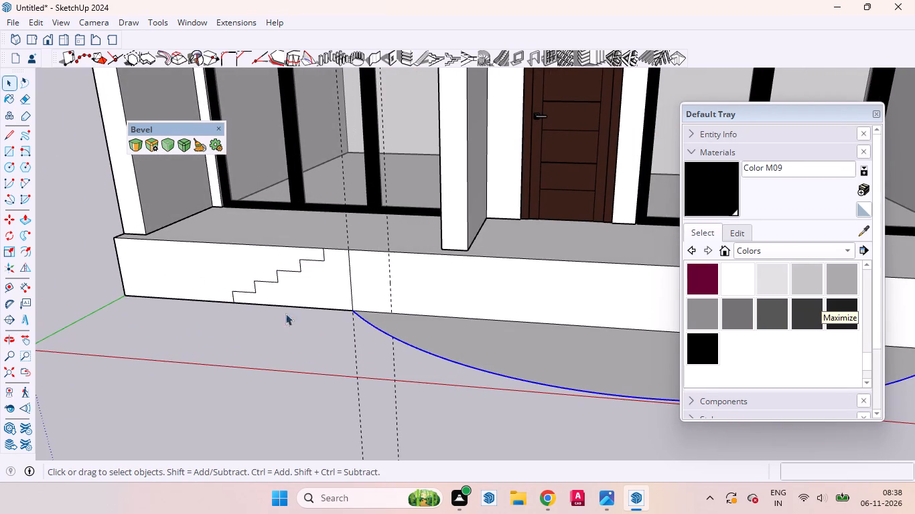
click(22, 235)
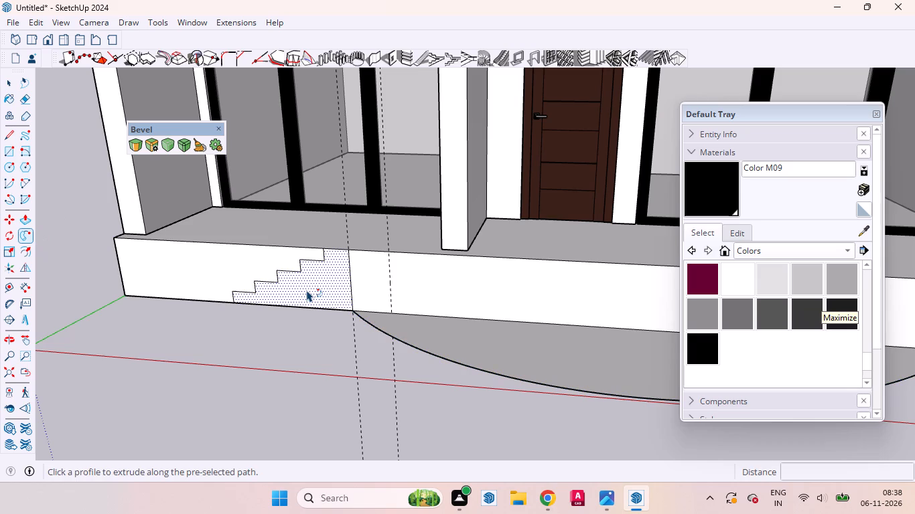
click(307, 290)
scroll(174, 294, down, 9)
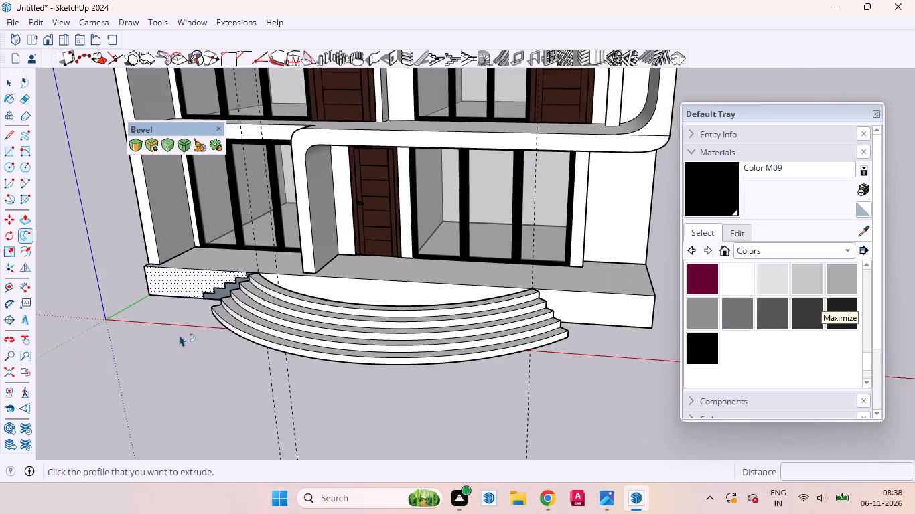
Examine the swept curved stairs from above, the front and both ends where they meet the plinth.
middle_drag(208, 348, 543, 244)
middle_click(543, 244)
scroll(200, 306, up, 5)
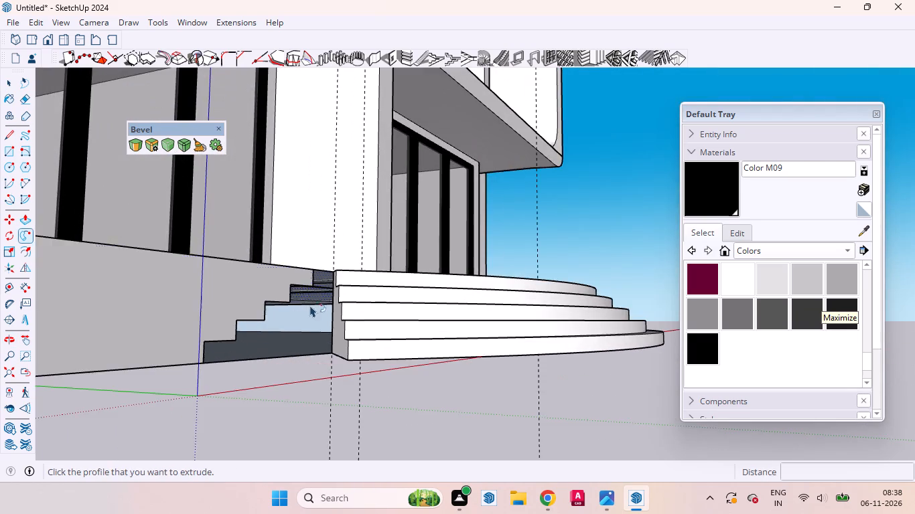
middle_drag(313, 329, 108, 480)
scroll(237, 338, down, 10)
scroll(338, 326, up, 4)
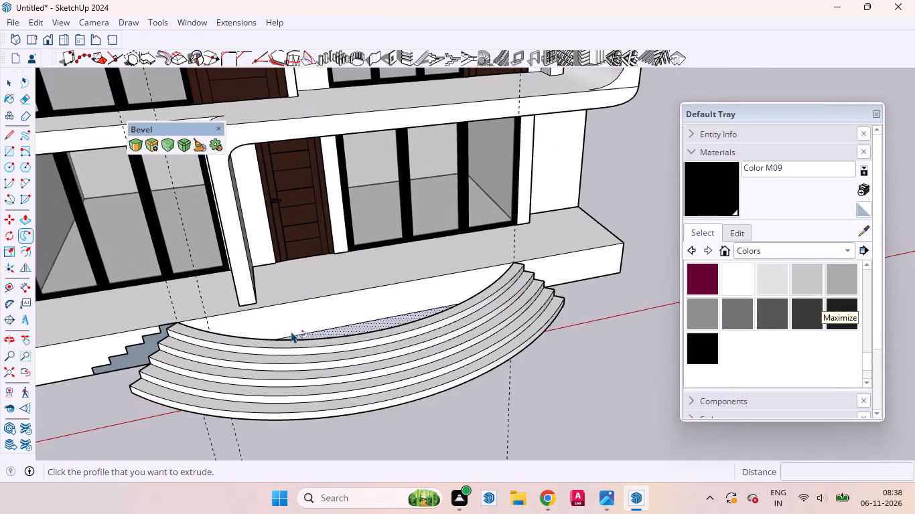
middle_drag(267, 335, 232, 445)
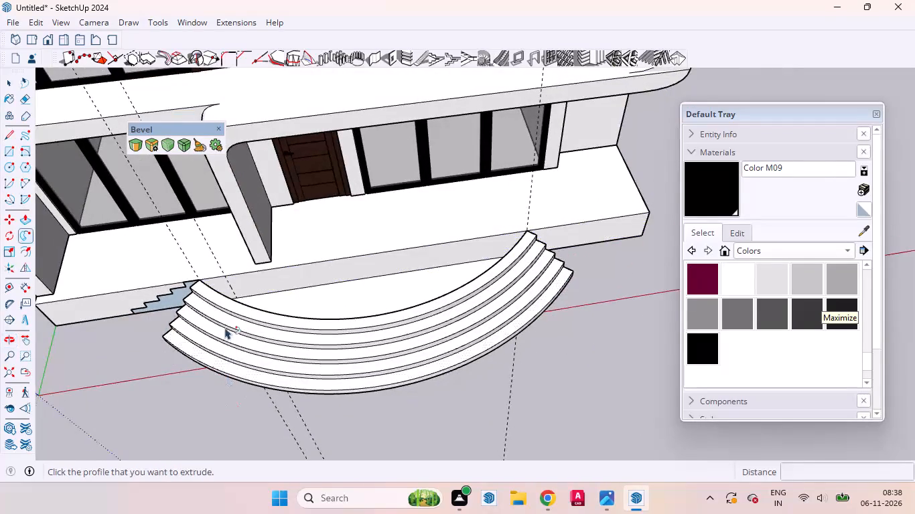
scroll(292, 295, up, 10)
middle_drag(297, 332, 73, 392)
scroll(298, 267, down, 3)
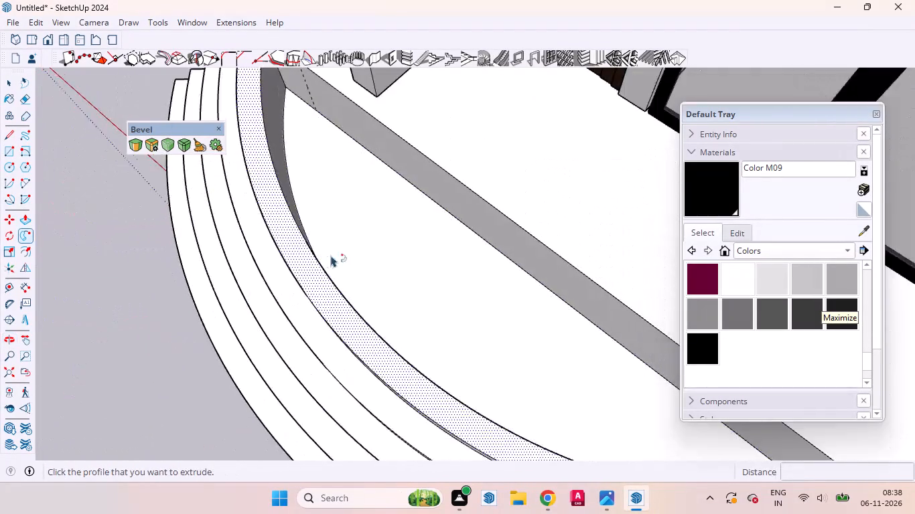
scroll(331, 255, down, 7)
key(space)
scroll(295, 235, down, 8)
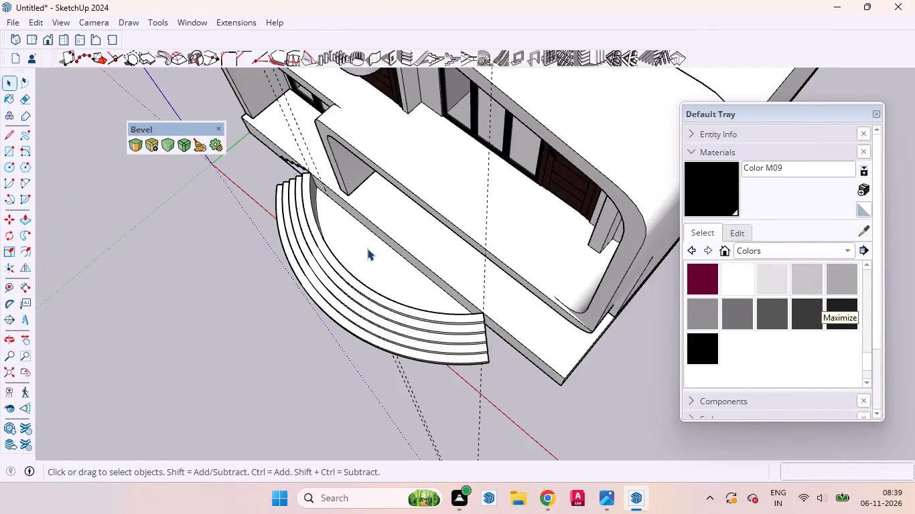
scroll(367, 248, down, 2)
middle_drag(330, 276, 604, 54)
scroll(492, 251, up, 6)
scroll(372, 305, down, 6)
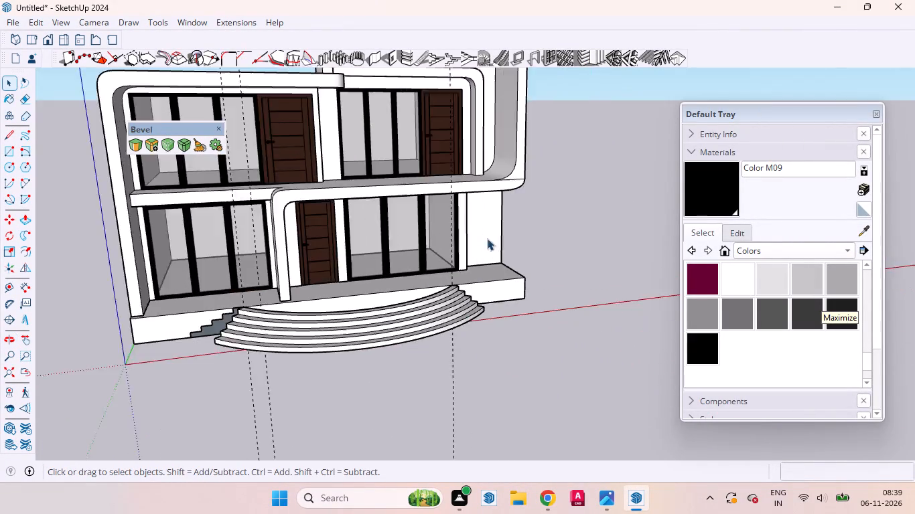
scroll(514, 268, up, 8)
middle_drag(498, 301, 109, 288)
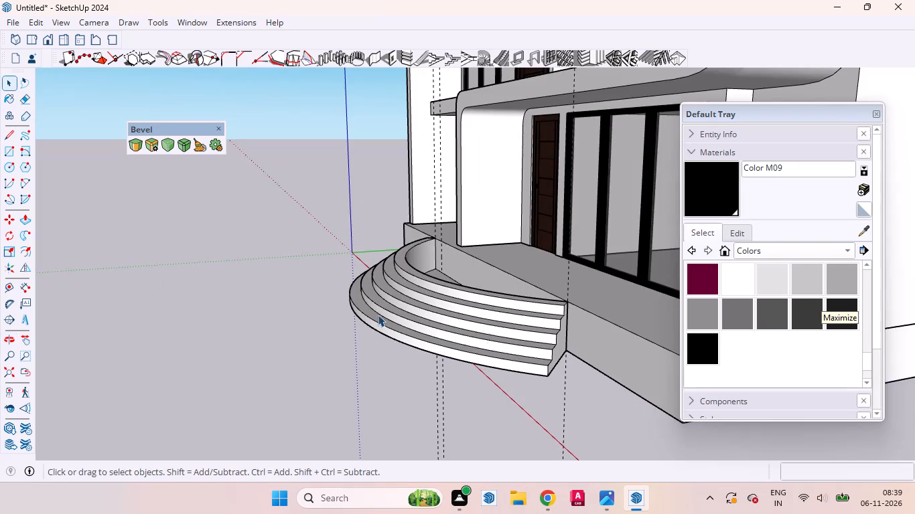
scroll(555, 361, up, 8)
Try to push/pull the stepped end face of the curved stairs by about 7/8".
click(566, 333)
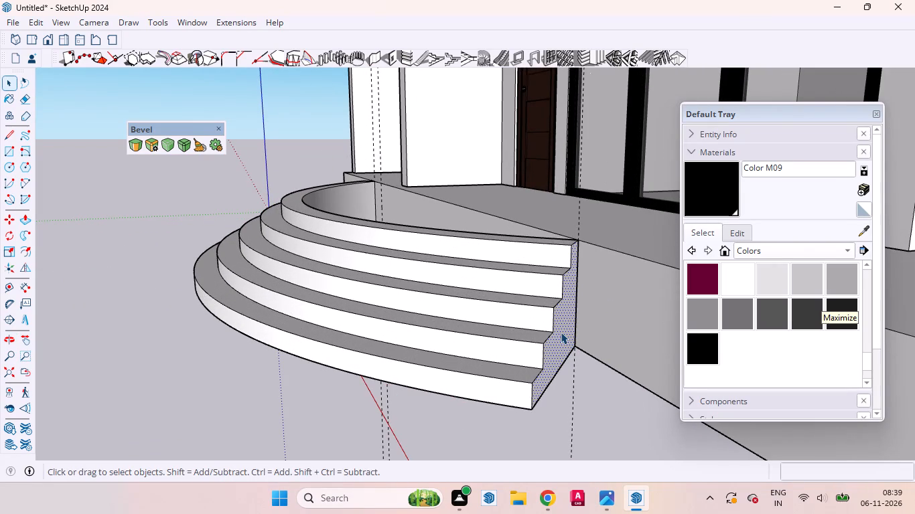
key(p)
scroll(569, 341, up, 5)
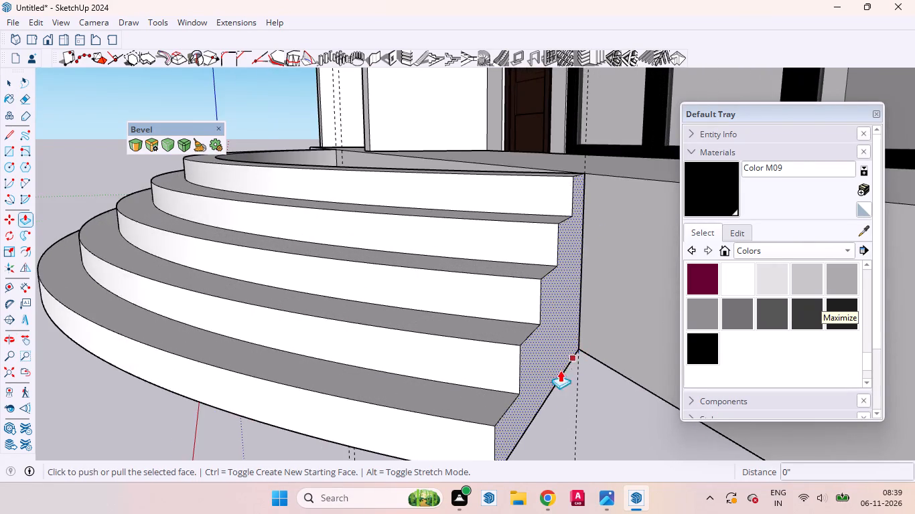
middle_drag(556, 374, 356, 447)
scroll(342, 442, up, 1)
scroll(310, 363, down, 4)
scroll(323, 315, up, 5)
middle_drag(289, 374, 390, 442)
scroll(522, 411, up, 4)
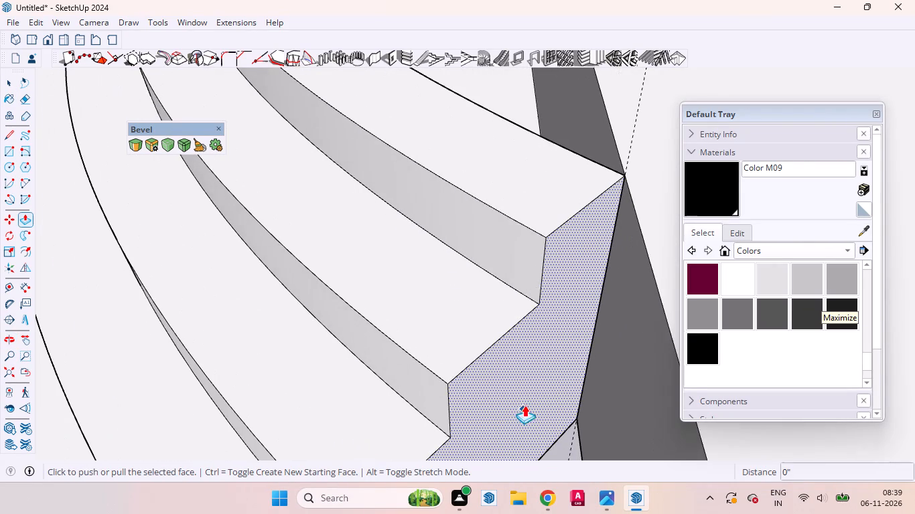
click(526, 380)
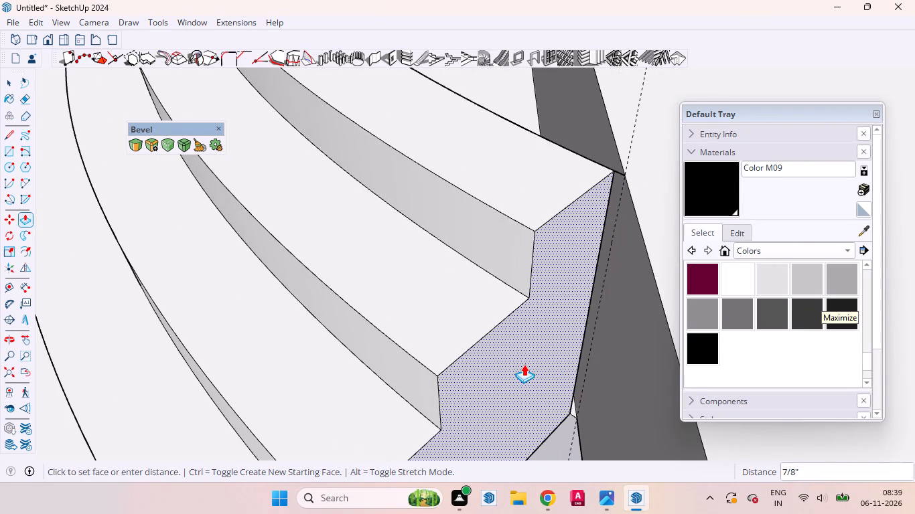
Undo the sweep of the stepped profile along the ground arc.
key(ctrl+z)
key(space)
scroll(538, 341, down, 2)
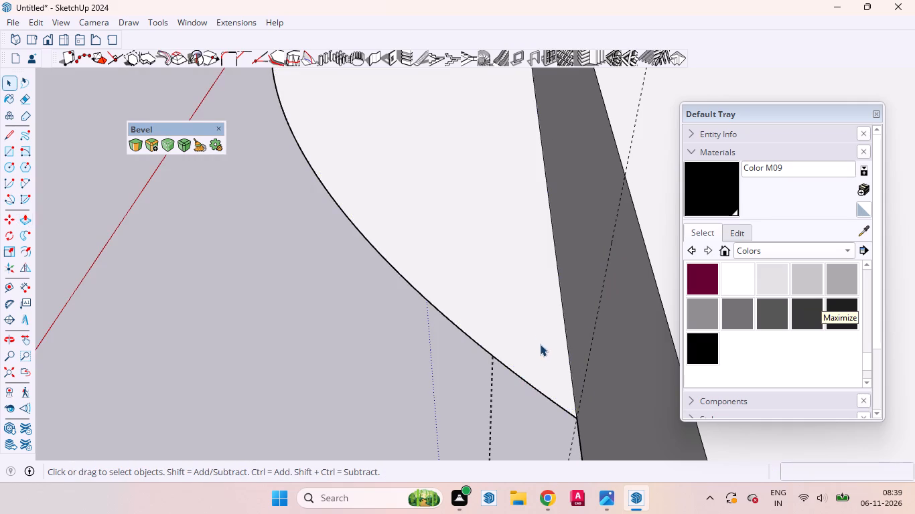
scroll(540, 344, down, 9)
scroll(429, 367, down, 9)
Erase the ground arc that starts at the inner vertical edge of the stepped profile.
middle_drag(408, 356, 903, 270)
scroll(496, 251, up, 10)
click(129, 240)
scroll(461, 280, down, 8)
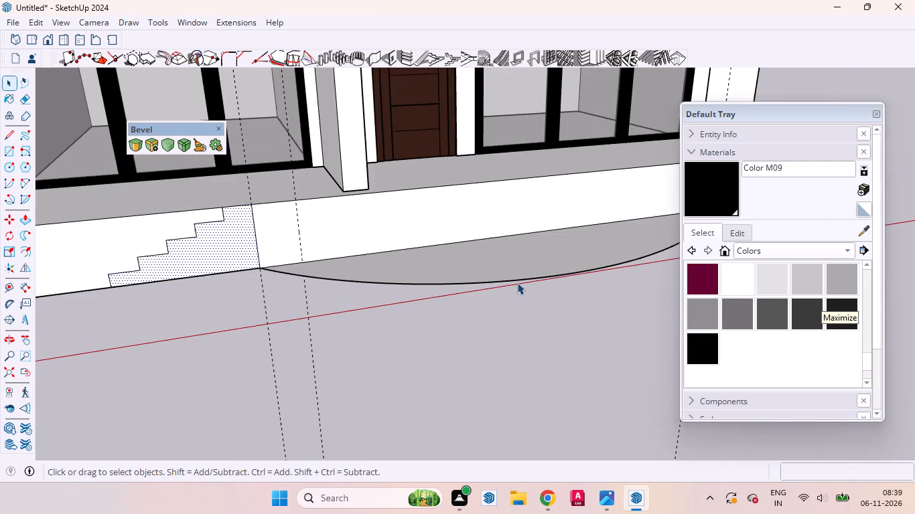
scroll(517, 282, down, 2)
scroll(327, 268, up, 12)
middle_drag(415, 298, 293, 424)
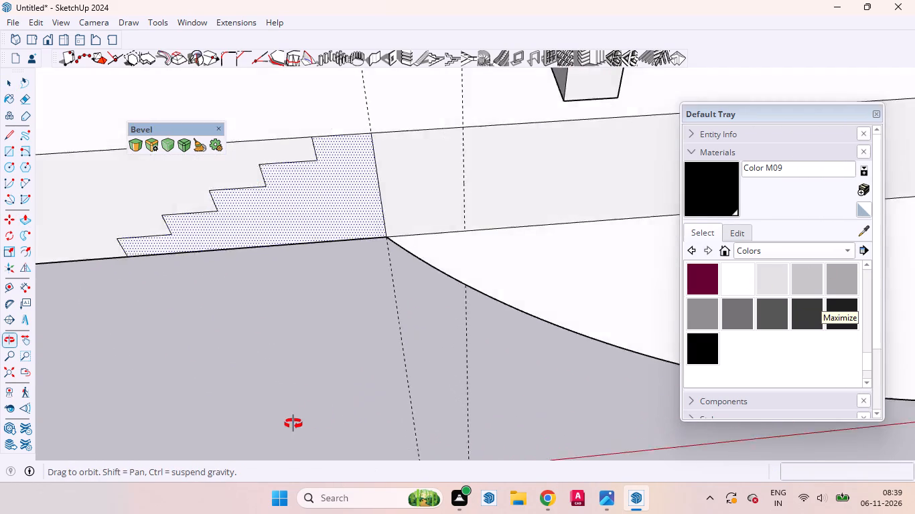
middle_drag(293, 424, 291, 424)
scroll(451, 261, down, 4)
click(453, 269)
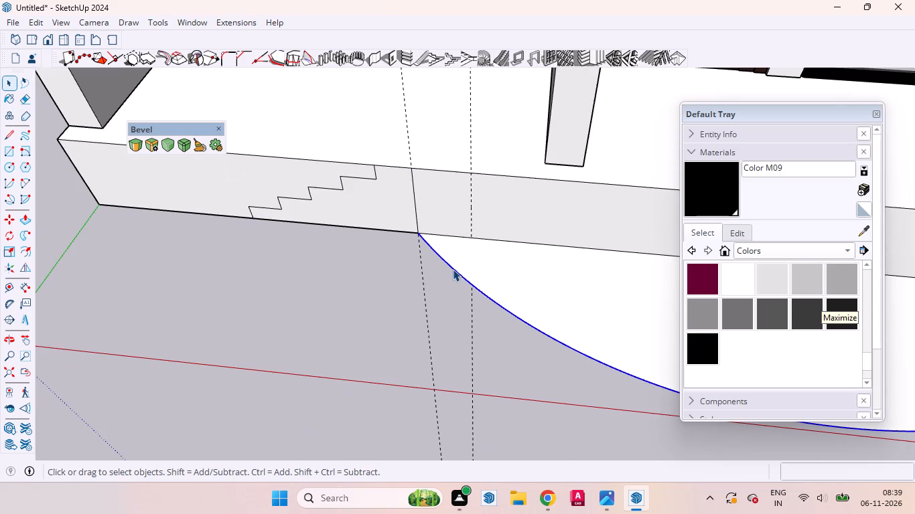
right_click(453, 269)
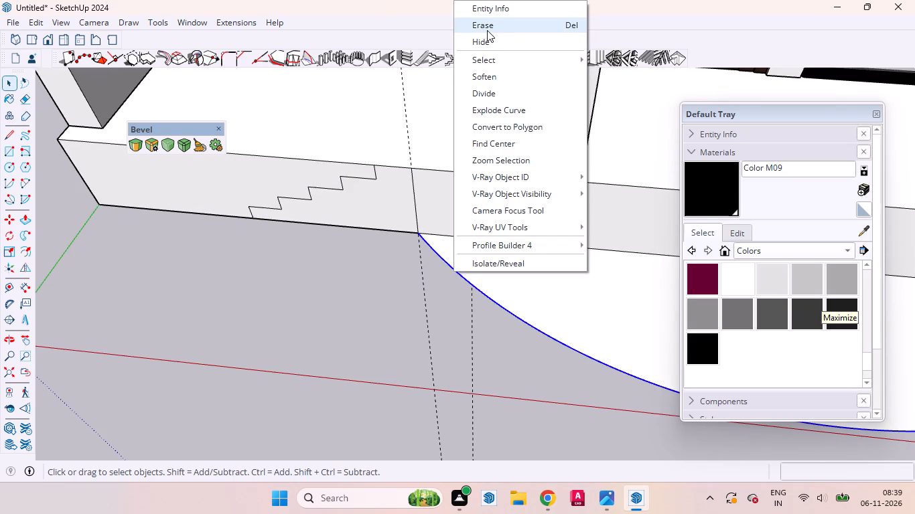
click(487, 30)
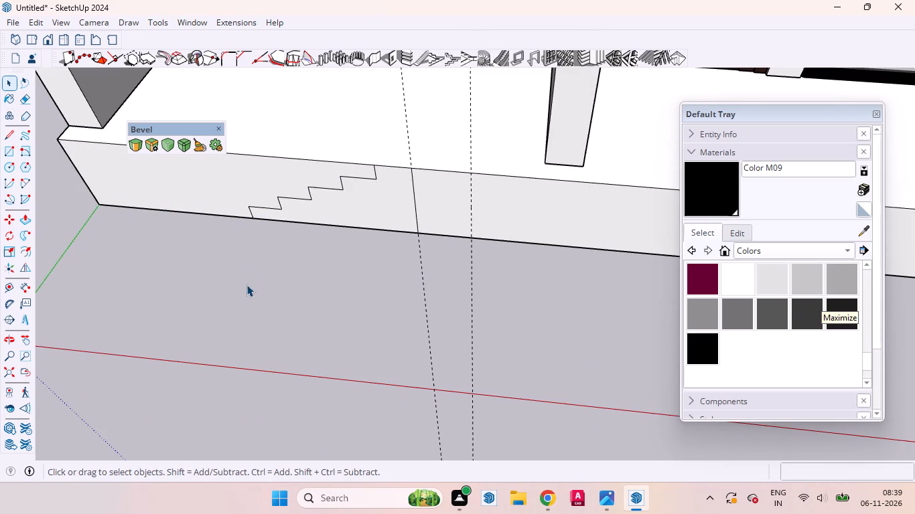
Draw a two-point arc from the lowest riser's base to the far guide at the plinth's base, chord 26' 4 7/8", bulge about 5' 7 3/8".
key(a)
click(254, 218)
scroll(289, 254, down, 11)
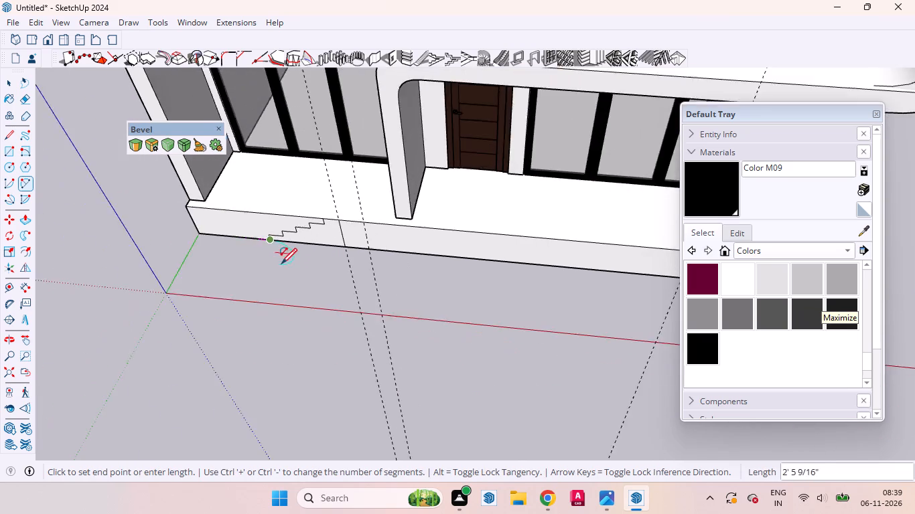
scroll(281, 264, down, 5)
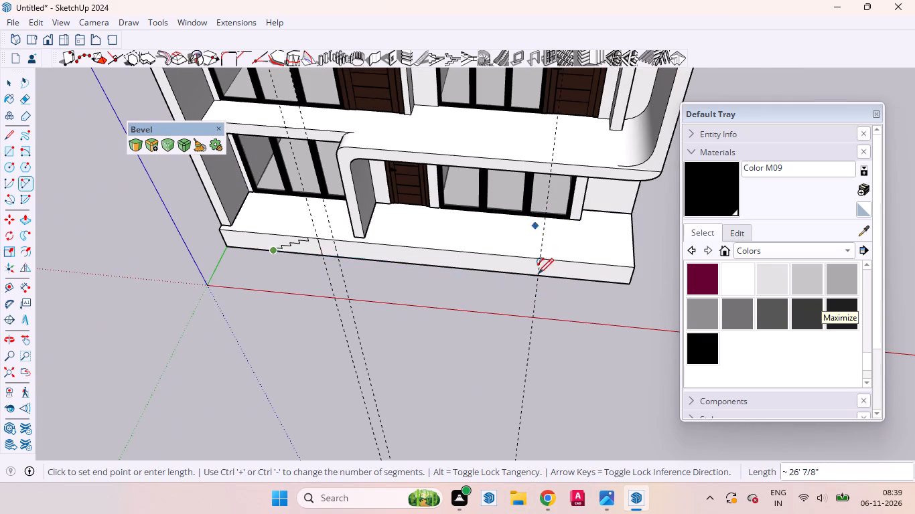
scroll(538, 274, up, 12)
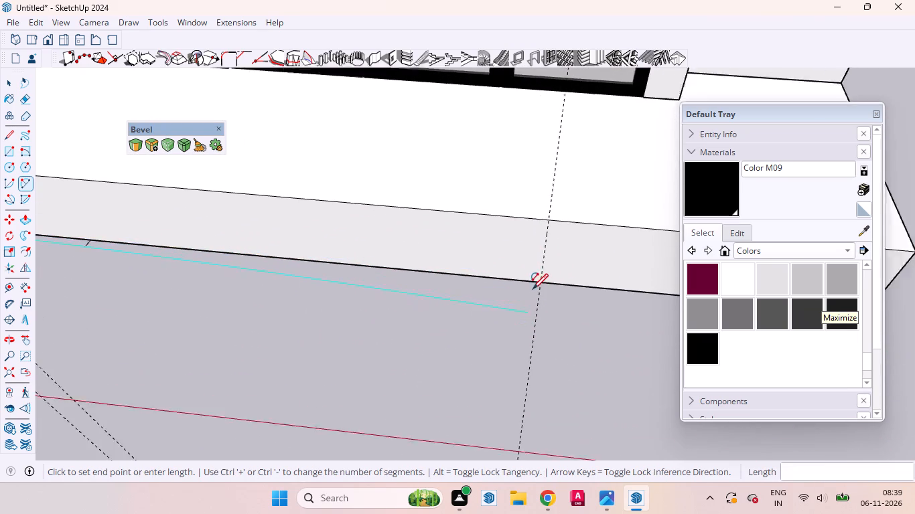
scroll(533, 289, up, 7)
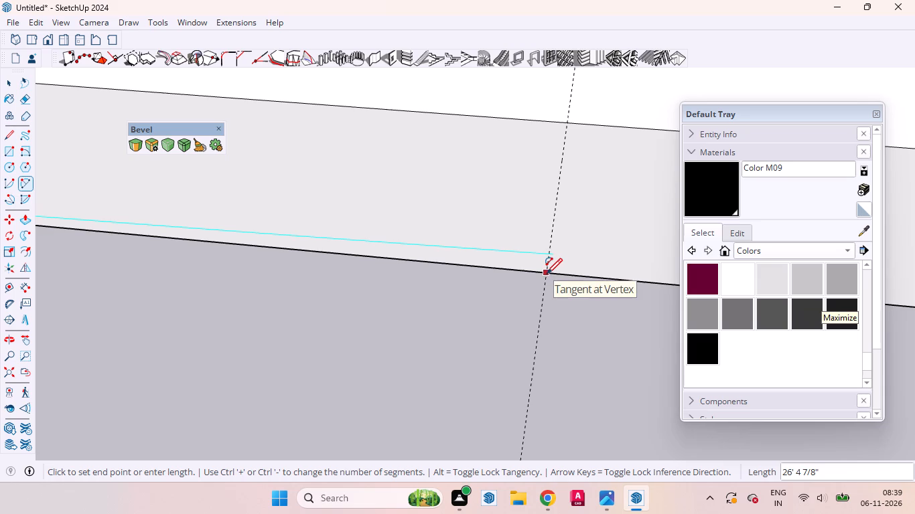
click(547, 274)
scroll(525, 345, down, 20)
scroll(525, 345, down, 4)
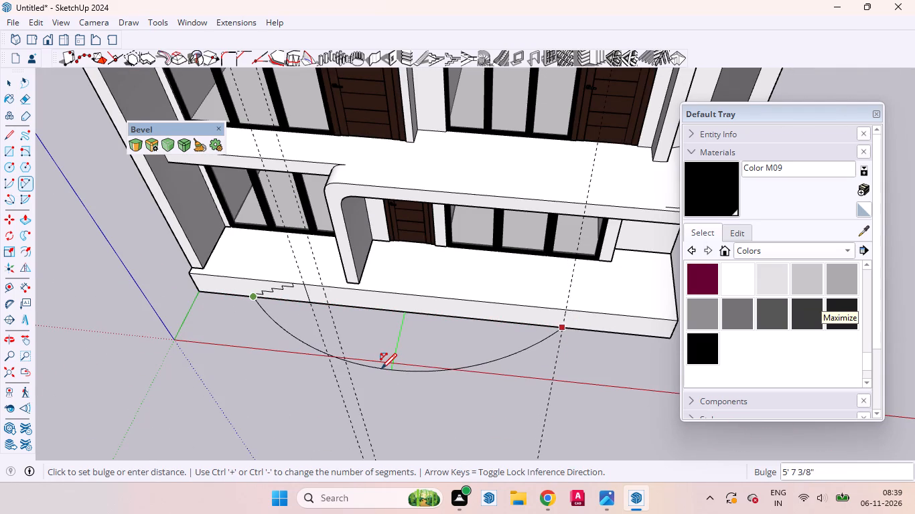
click(381, 368)
key(space)
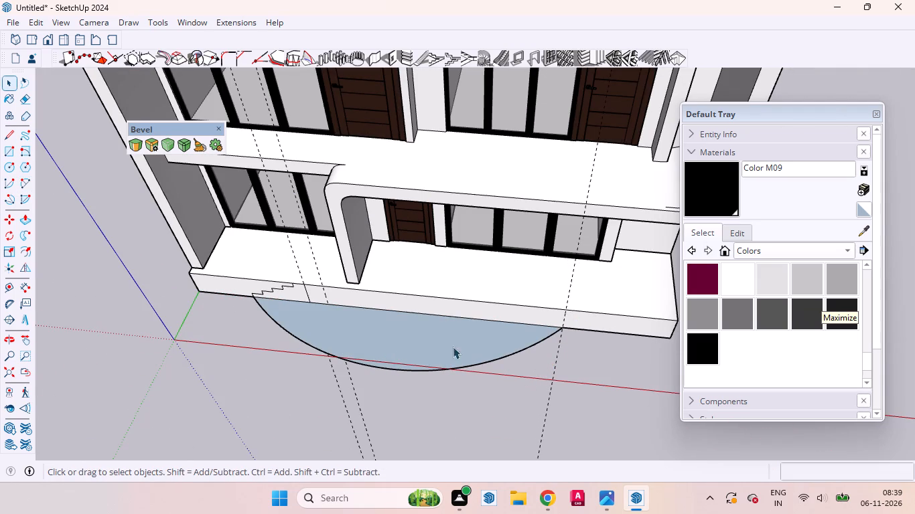
Reverse the new curved ground face in front of the plinth.
click(409, 329)
right_click(403, 343)
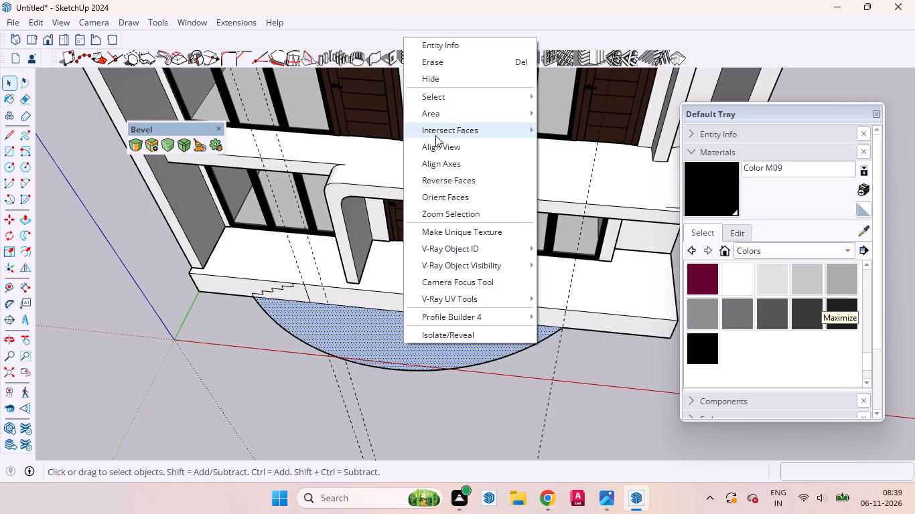
click(447, 182)
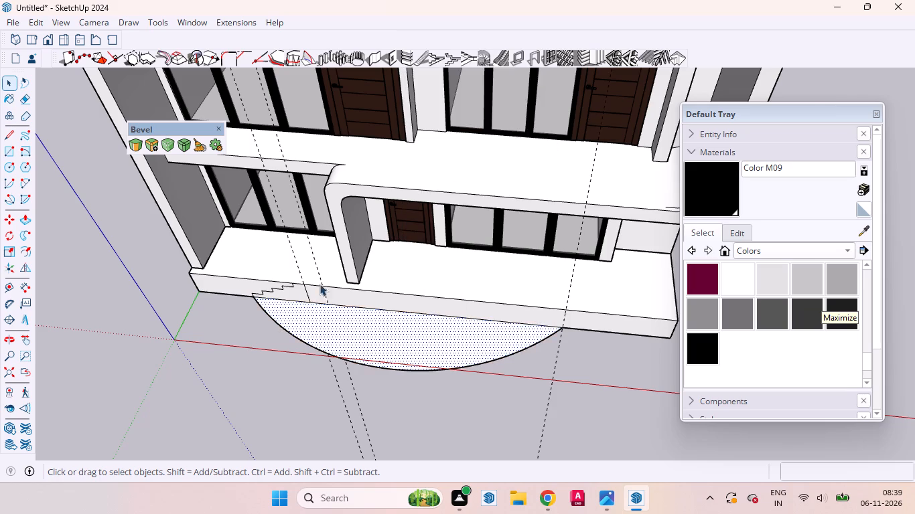
Sweep the stepped profile along the new, wider ground arc with Follow Me and view the resulting stairs.
scroll(271, 311, up, 10)
click(332, 278)
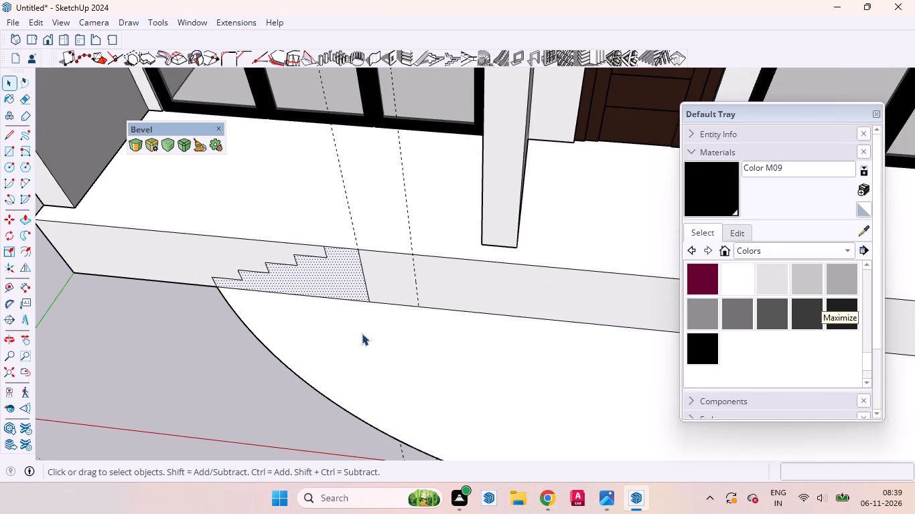
click(122, 382)
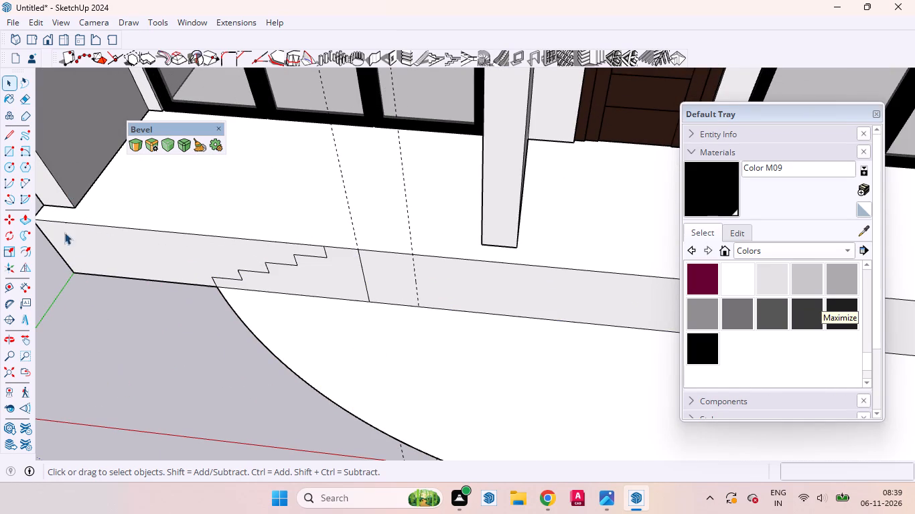
click(25, 237)
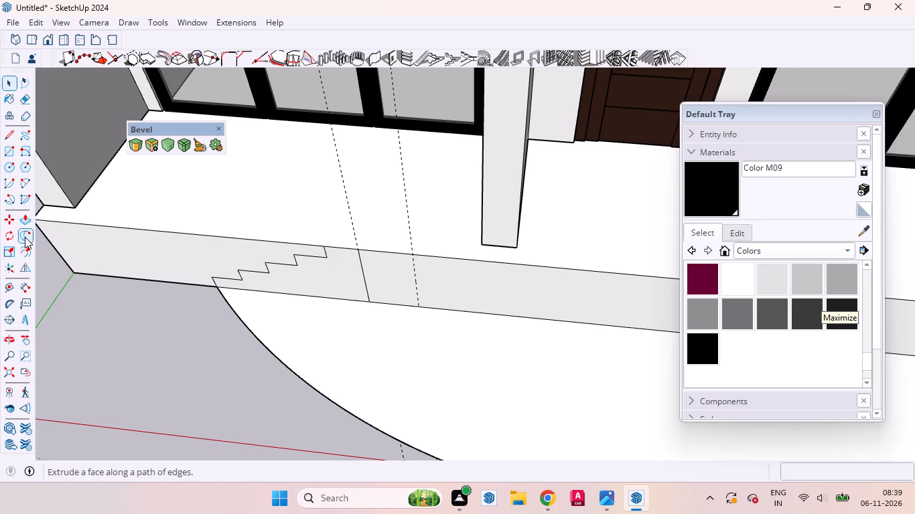
key(space)
click(295, 375)
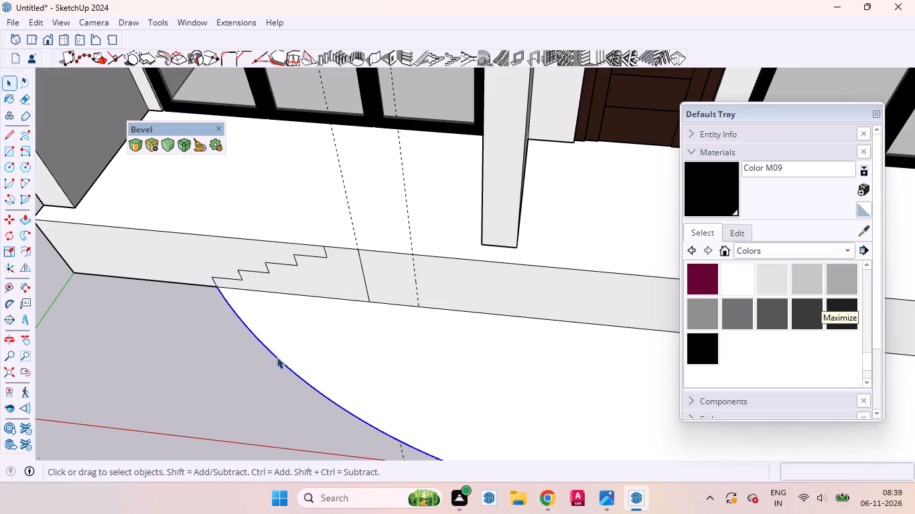
click(26, 236)
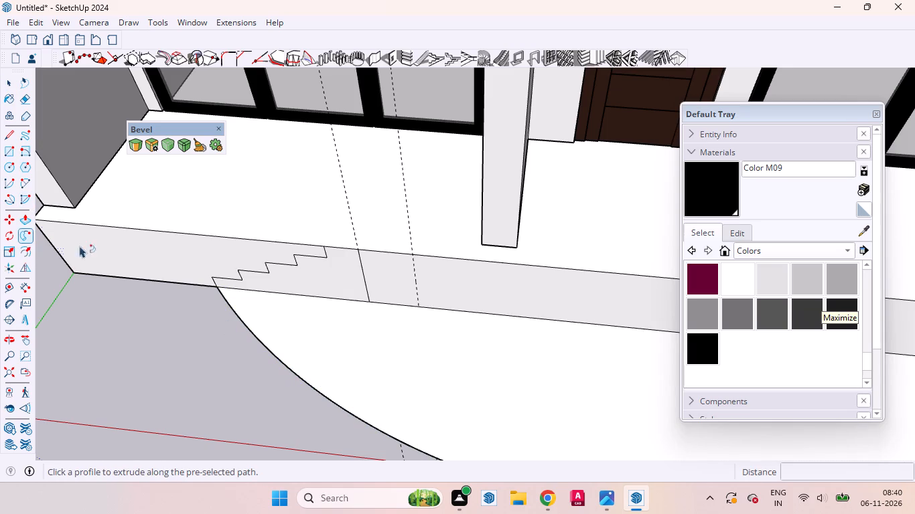
click(321, 276)
scroll(273, 310, down, 10)
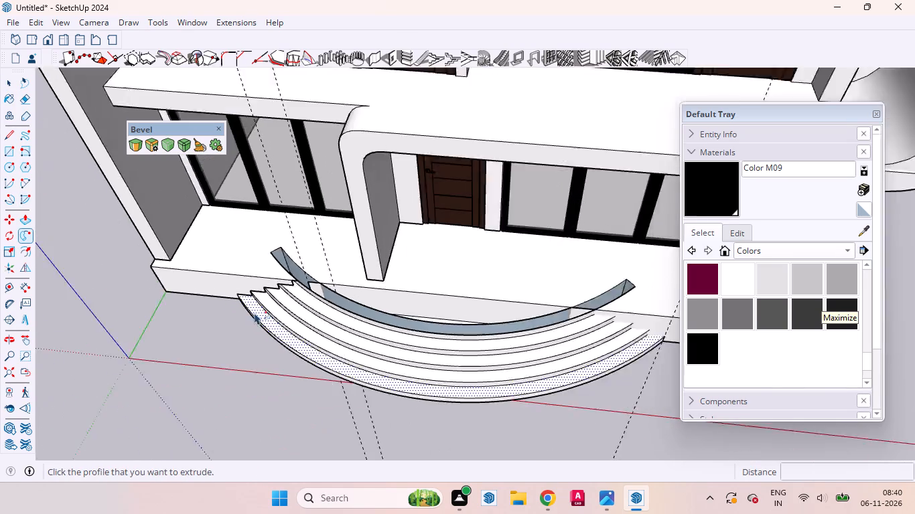
scroll(255, 313, down, 6)
middle_drag(315, 344, 478, 173)
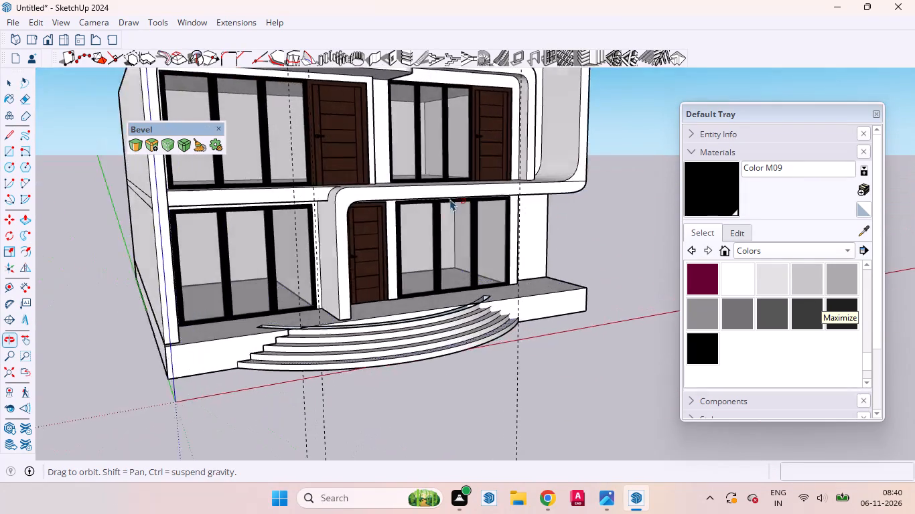
Undo the Follow Me sweep of the stepped profile along the wide ground arc.
scroll(369, 305, up, 7)
scroll(299, 359, down, 1)
scroll(299, 359, up, 4)
middle_drag(245, 385, 184, 513)
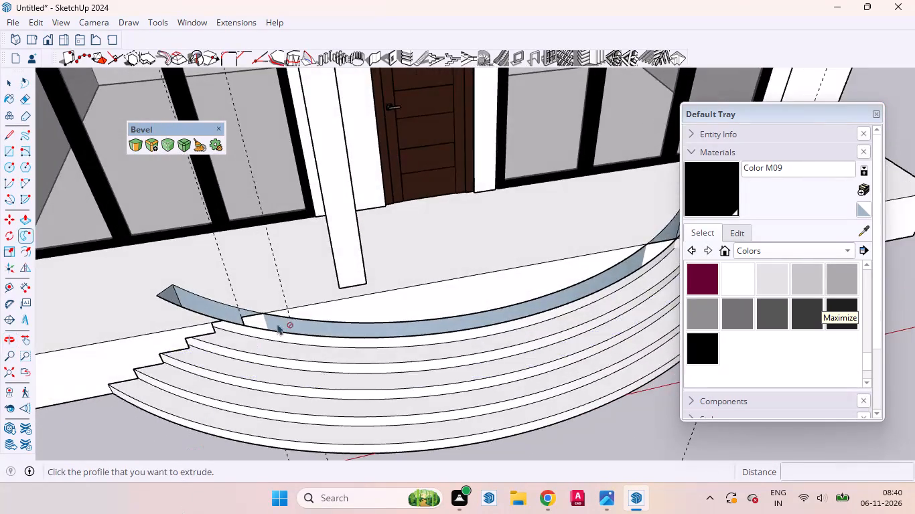
scroll(297, 312, down, 9)
scroll(403, 349, up, 5)
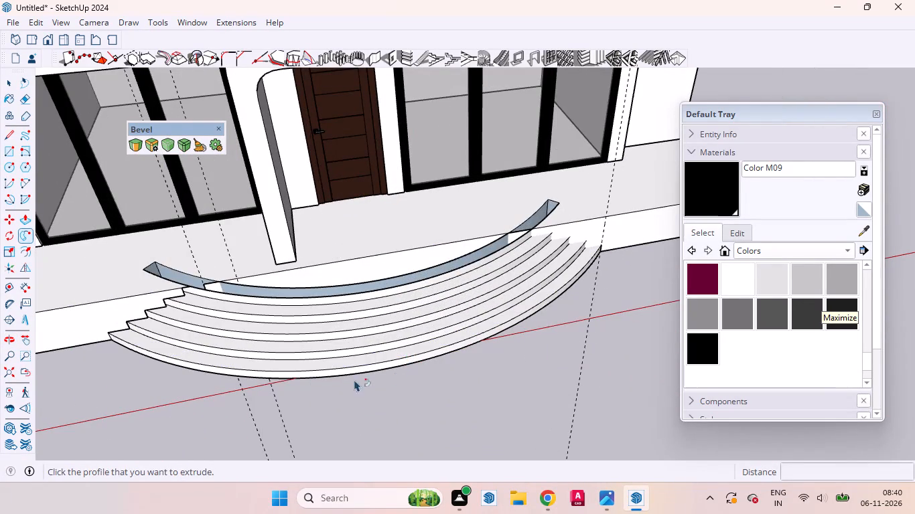
key(ctrl+z)
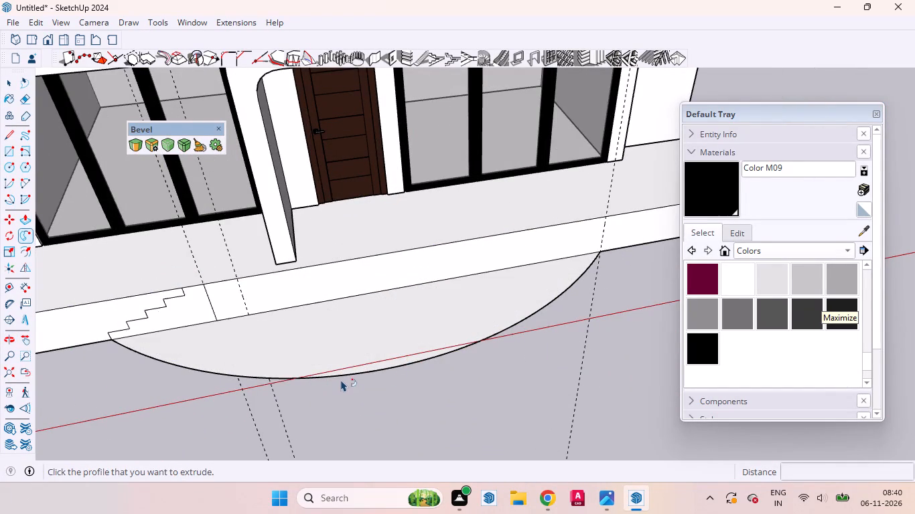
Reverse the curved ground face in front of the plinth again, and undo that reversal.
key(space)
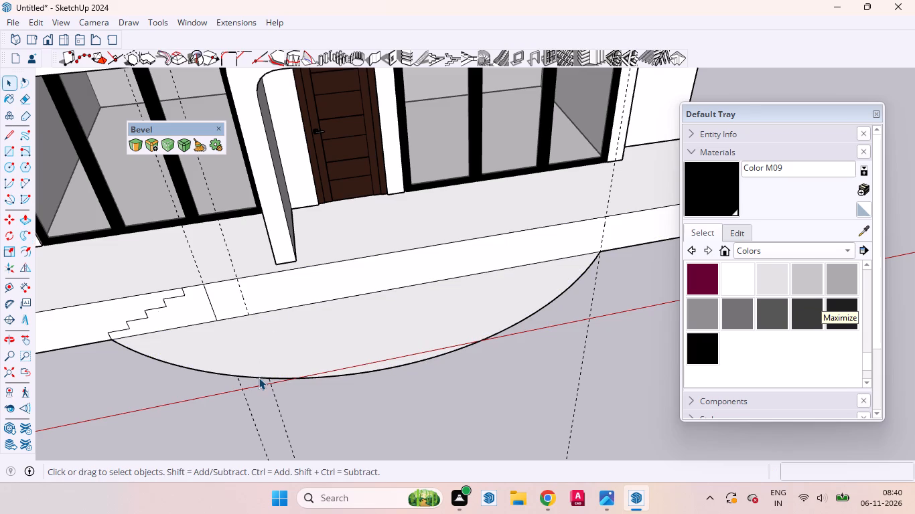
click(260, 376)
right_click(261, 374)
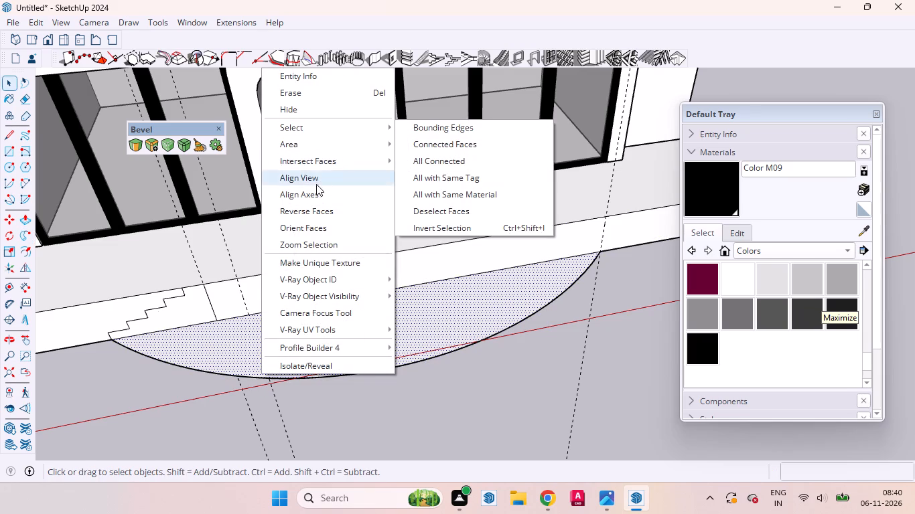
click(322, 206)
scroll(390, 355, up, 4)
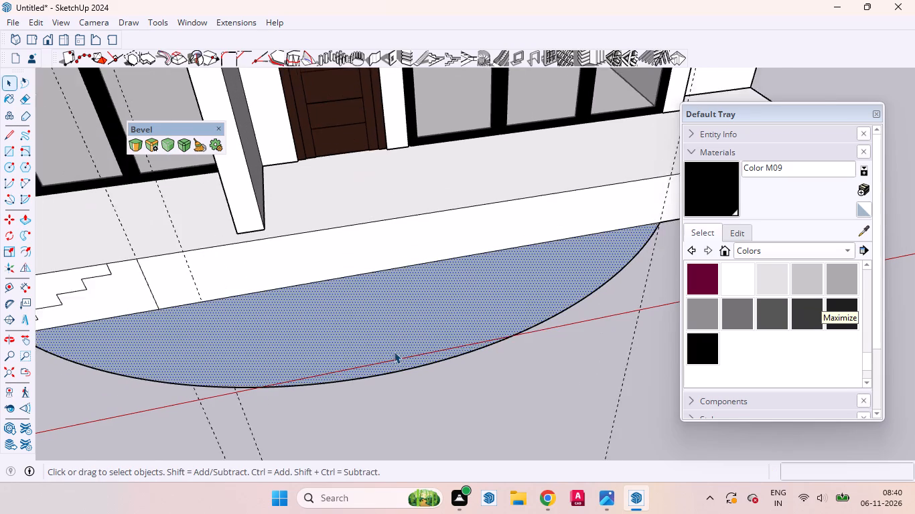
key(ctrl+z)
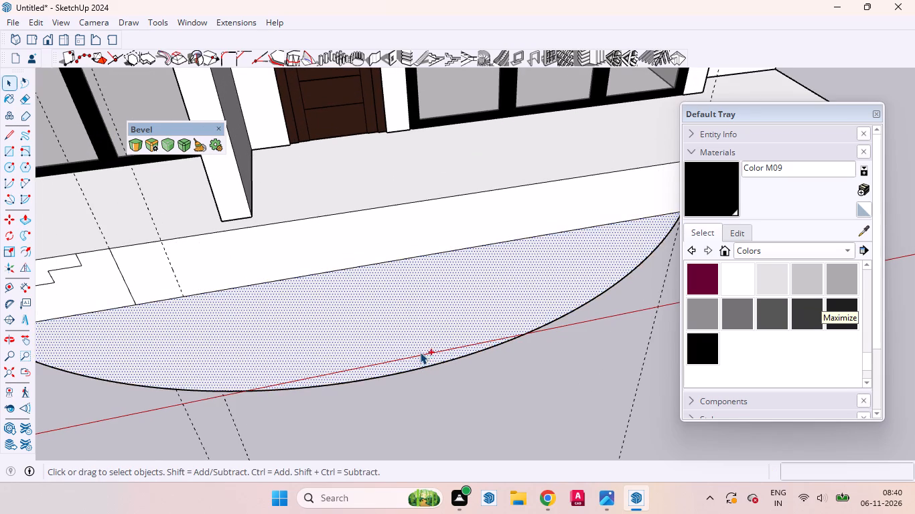
Undo the earlier face reversal and the wide ground arc in front of the plinth.
key(ctrl+z)
key(ctrl+z)
scroll(279, 343, down, 4)
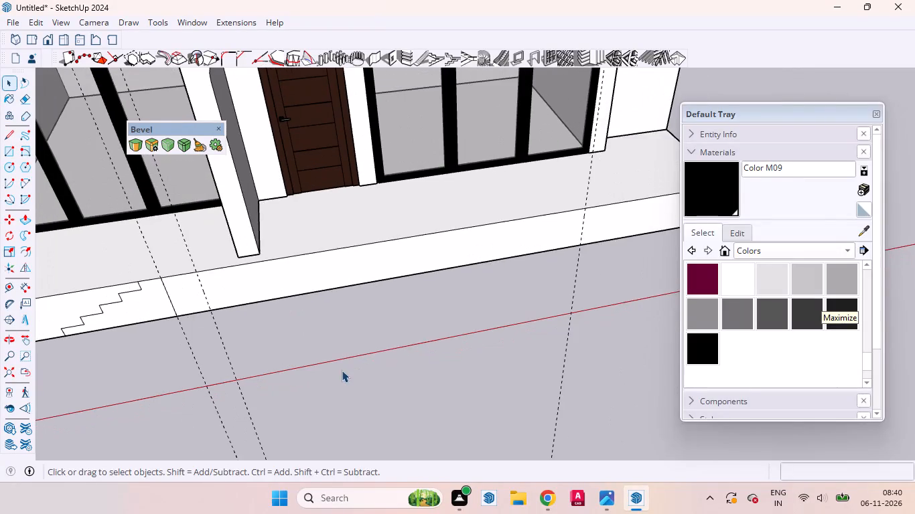
Draw a two-point arc from the base of the profile's inner vertical edge to the far guide at the plinth's base, bulge about 5' 7".
middle_drag(328, 375, 292, 314)
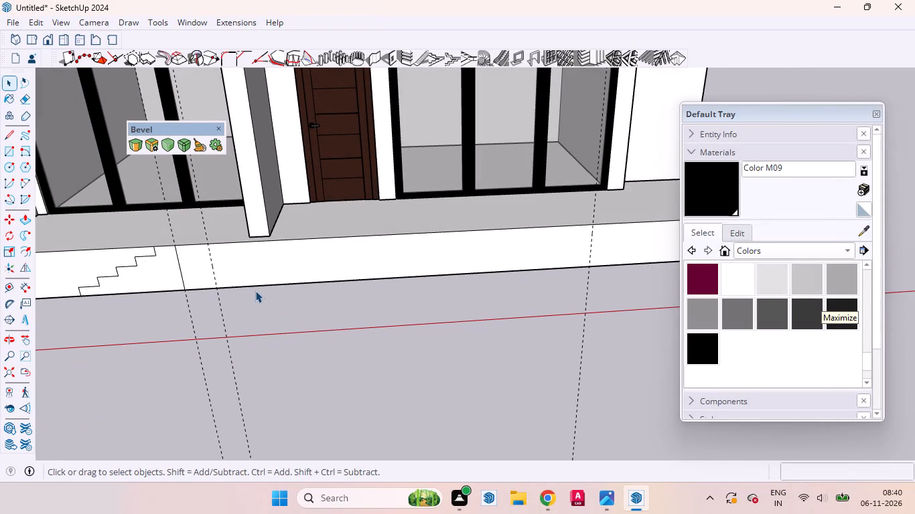
key(a)
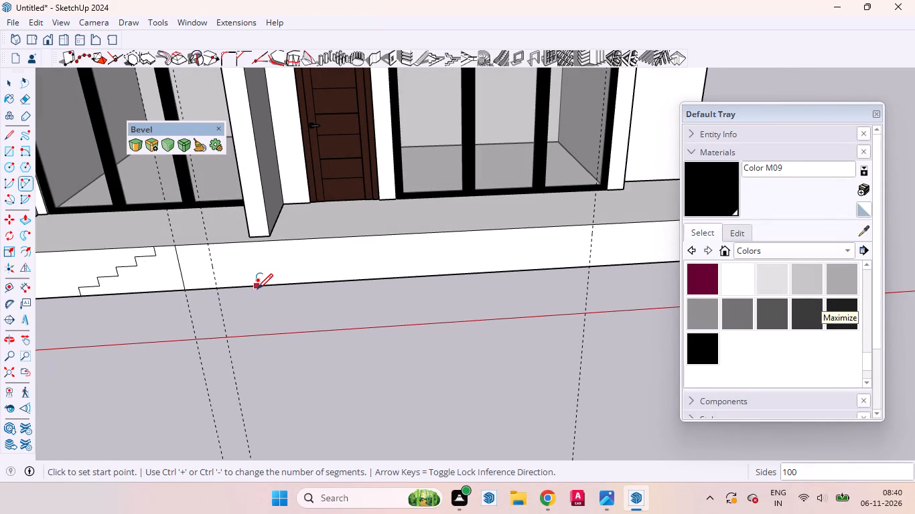
key(Return)
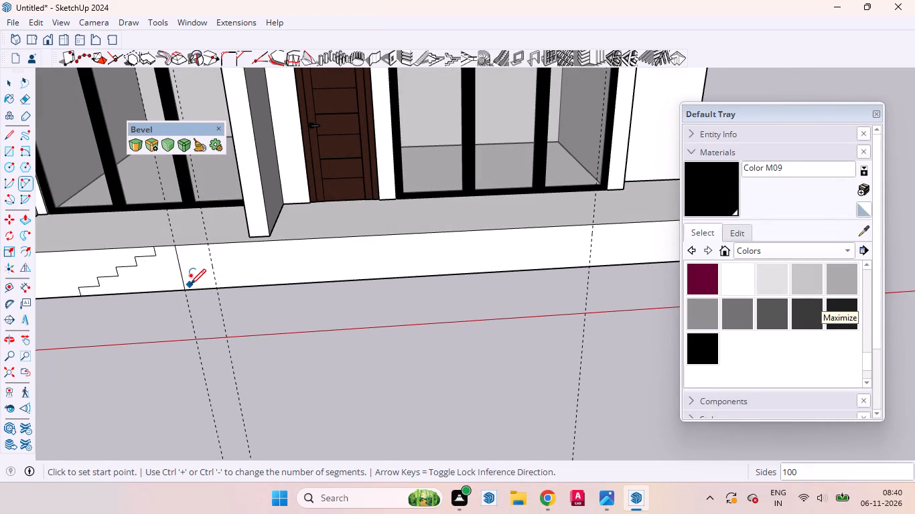
click(186, 287)
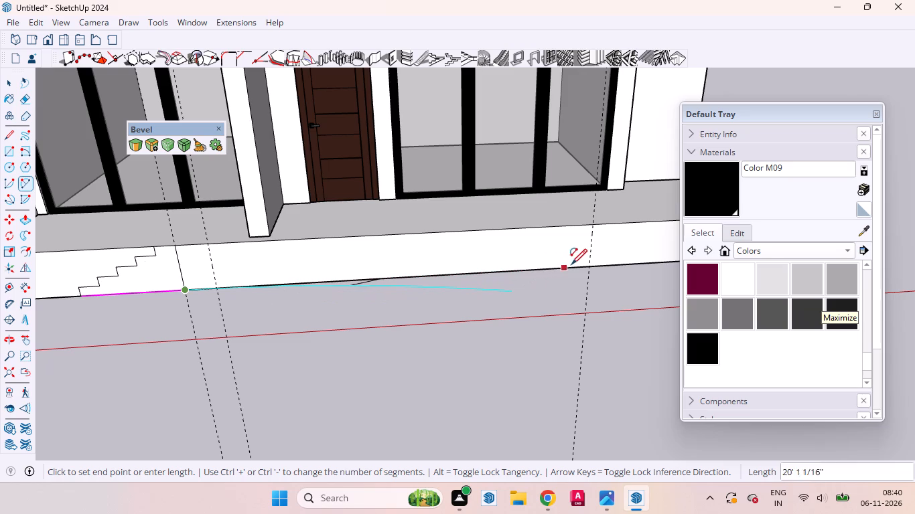
click(592, 262)
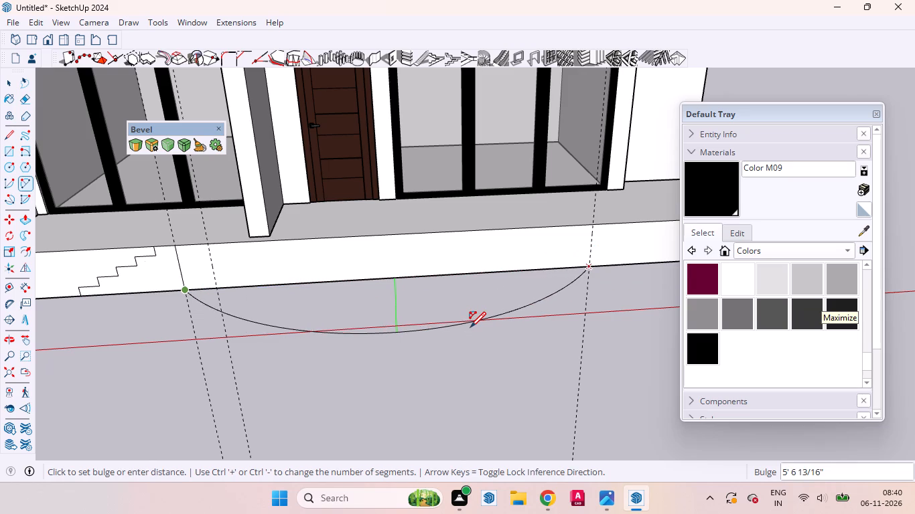
click(470, 327)
key(space)
Sweep the stepped profile along the new ground arc with Follow Me.
scroll(513, 361, down, 6)
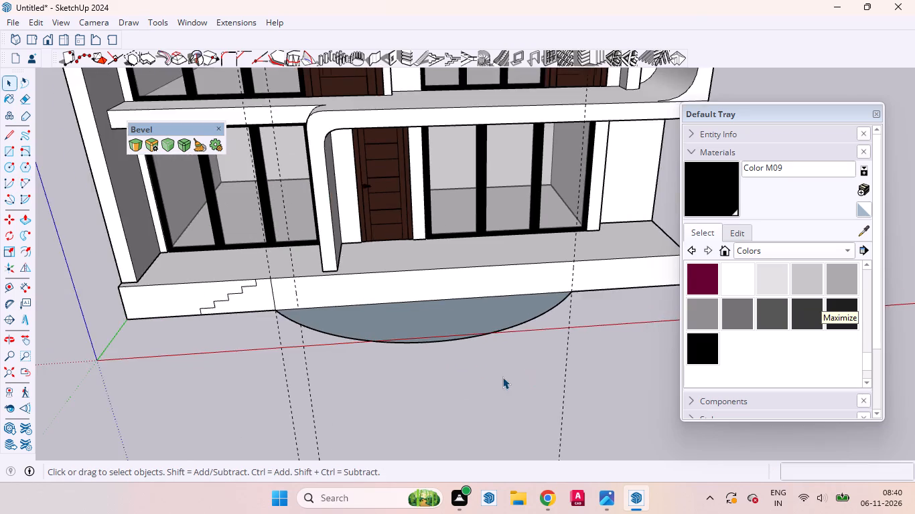
scroll(502, 377, down, 2)
scroll(313, 301, up, 9)
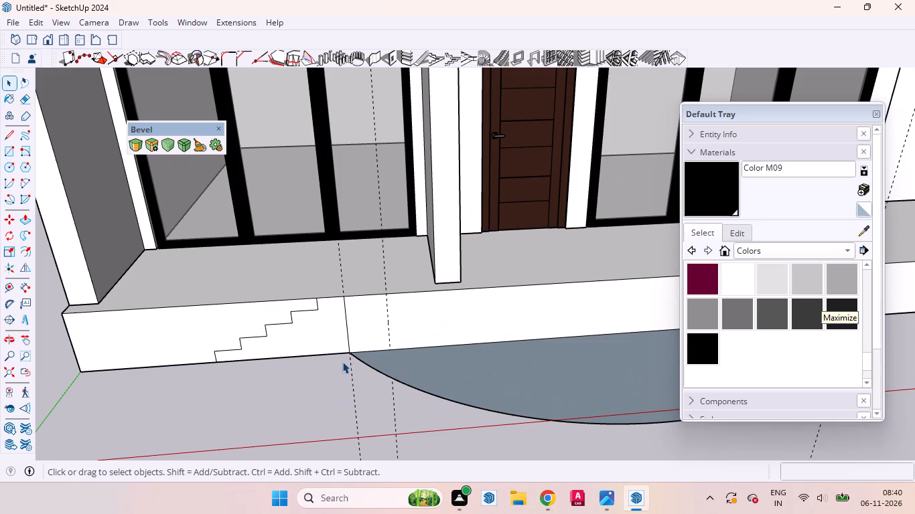
click(442, 396)
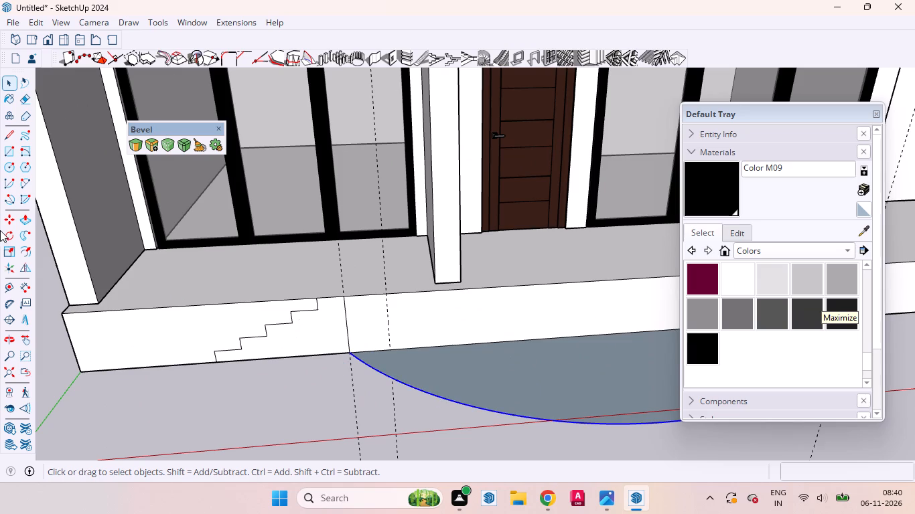
click(25, 237)
click(326, 325)
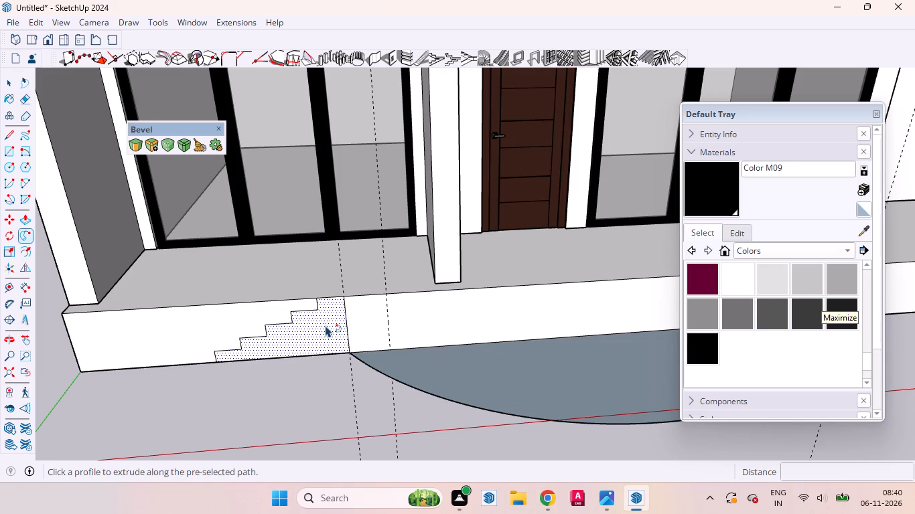
Examine the swept curved stairs and the junction of their near end with the plinth.
scroll(307, 321, down, 15)
middle_drag(309, 357, 498, 445)
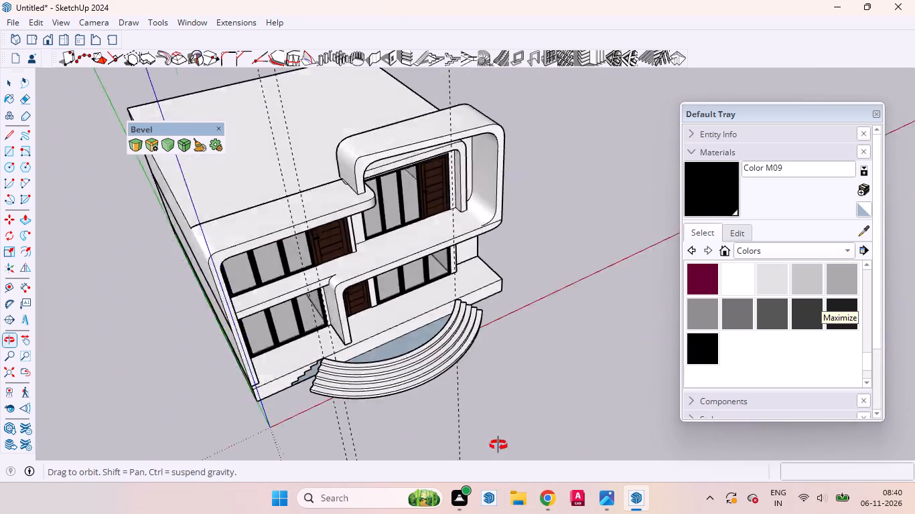
middle_drag(498, 445, 626, 267)
scroll(477, 367, up, 14)
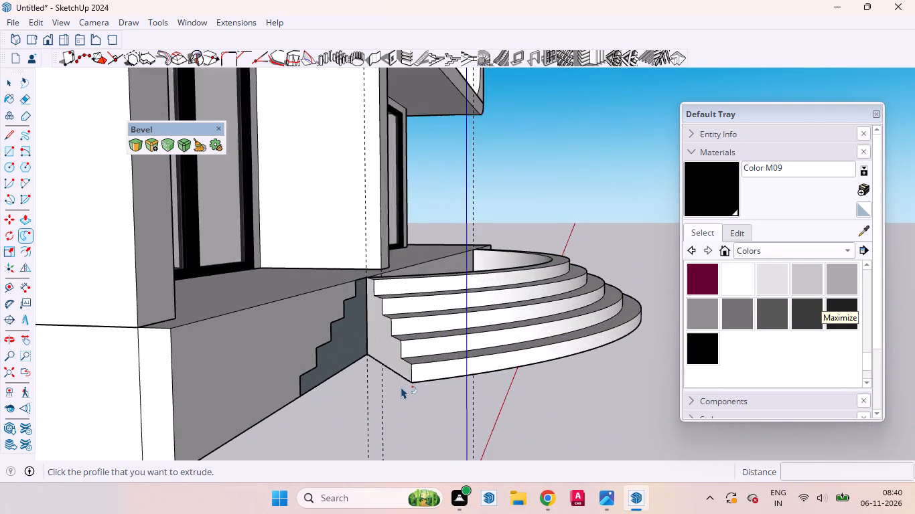
scroll(388, 362, up, 1)
middle_drag(387, 404, 268, 513)
scroll(474, 321, down, 8)
scroll(432, 321, up, 1)
scroll(432, 321, down, 2)
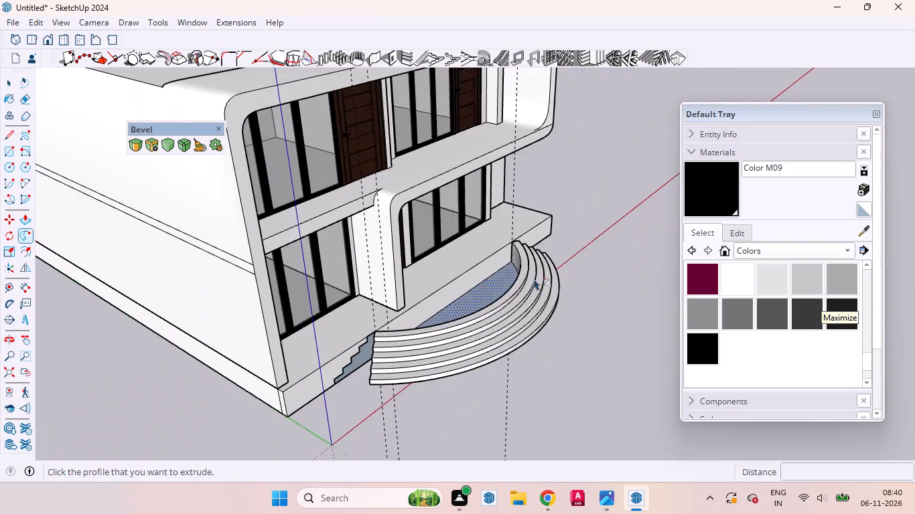
middle_drag(546, 305, 305, 250)
scroll(334, 294, up, 10)
scroll(334, 296, down, 2)
middle_drag(322, 309, 433, 322)
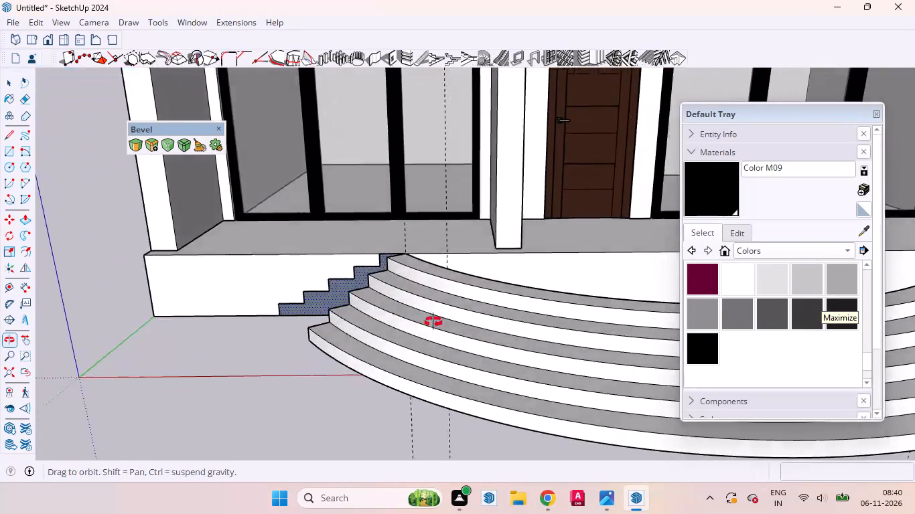
middle_drag(433, 322, 553, 264)
scroll(380, 342, up, 10)
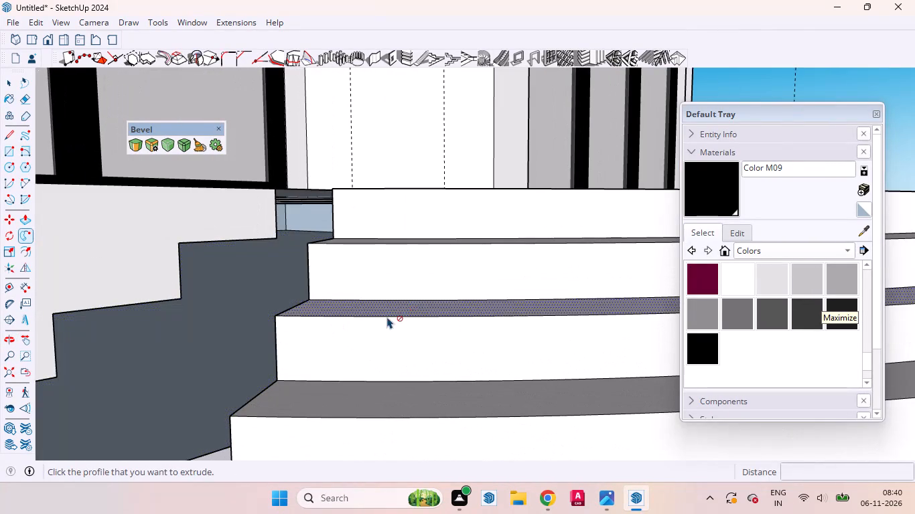
Push/Pull the stairs' stepped near end face about 3' 2" into the plinth, closing the gap beside the original profile.
key(space)
scroll(457, 305, down, 12)
middle_drag(344, 309, 606, 320)
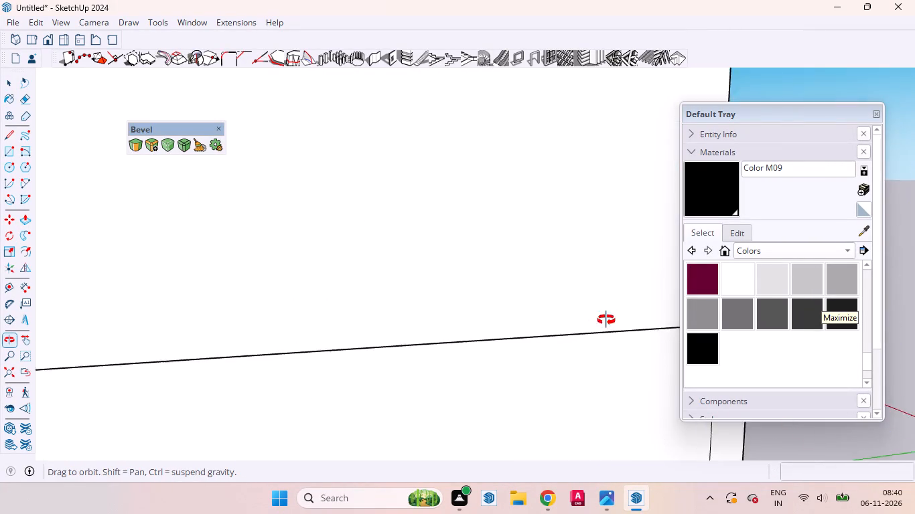
middle_drag(606, 320, 464, 358)
scroll(473, 356, up, 9)
click(577, 305)
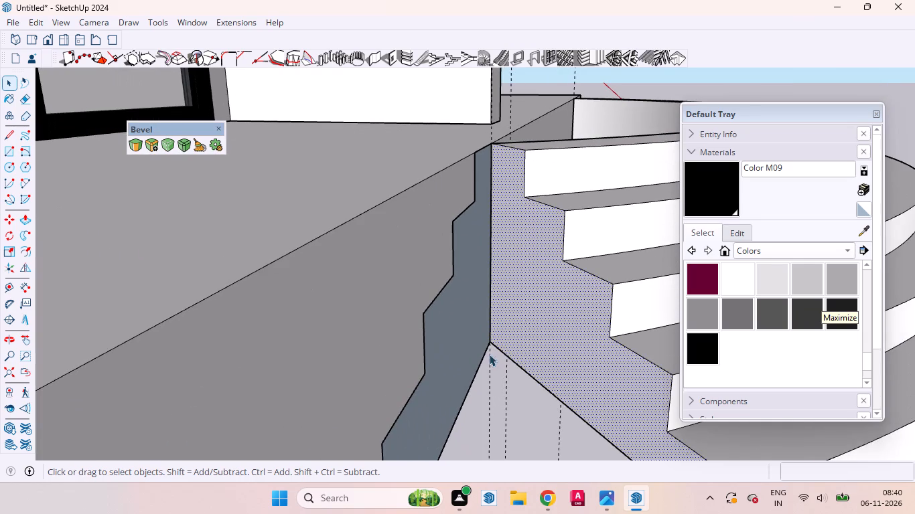
scroll(489, 354, down, 14)
middle_drag(481, 379, 393, 472)
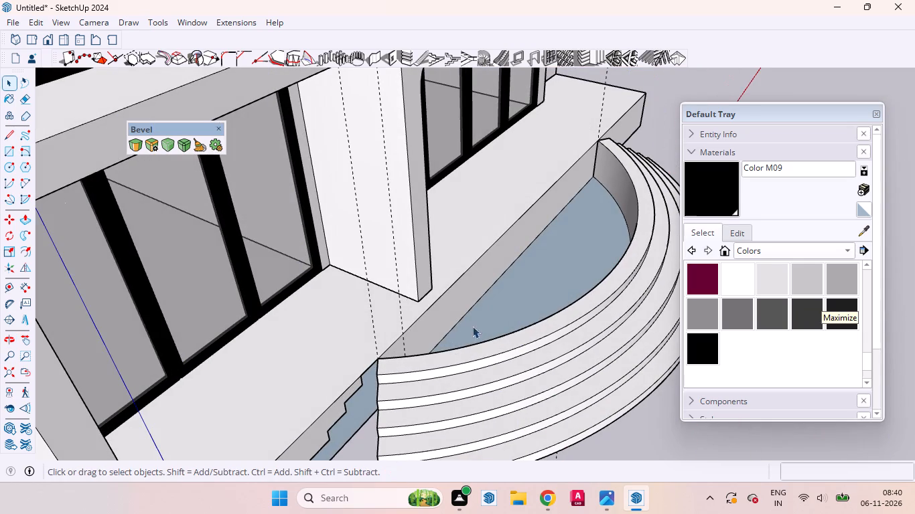
key(p)
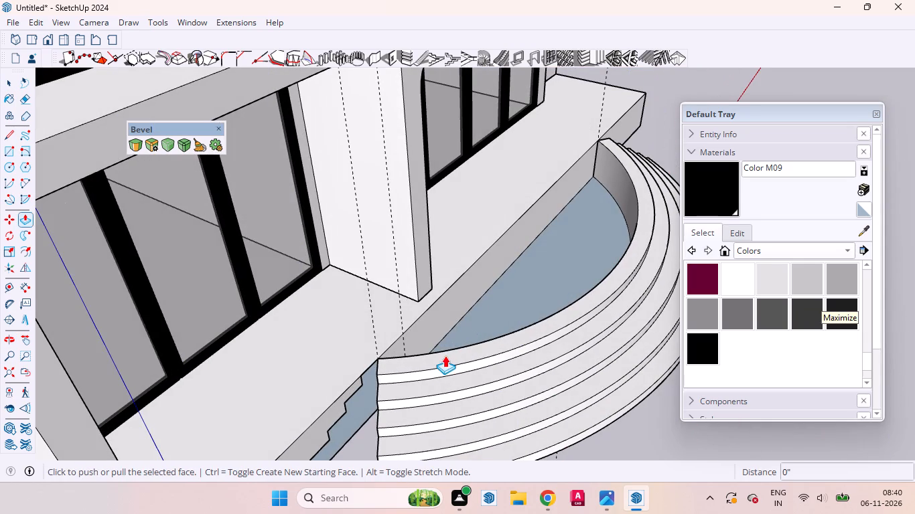
scroll(504, 279, down, 5)
scroll(484, 390, up, 11)
middle_drag(393, 379, 490, 361)
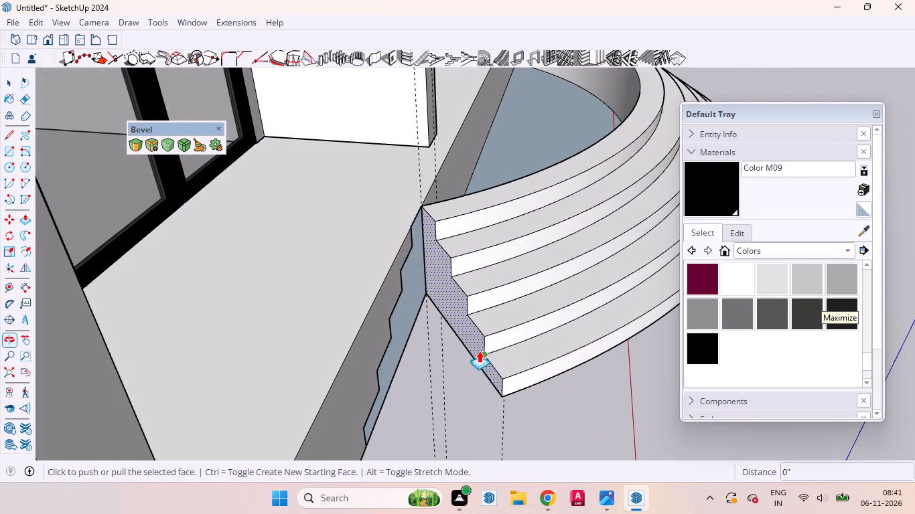
click(464, 320)
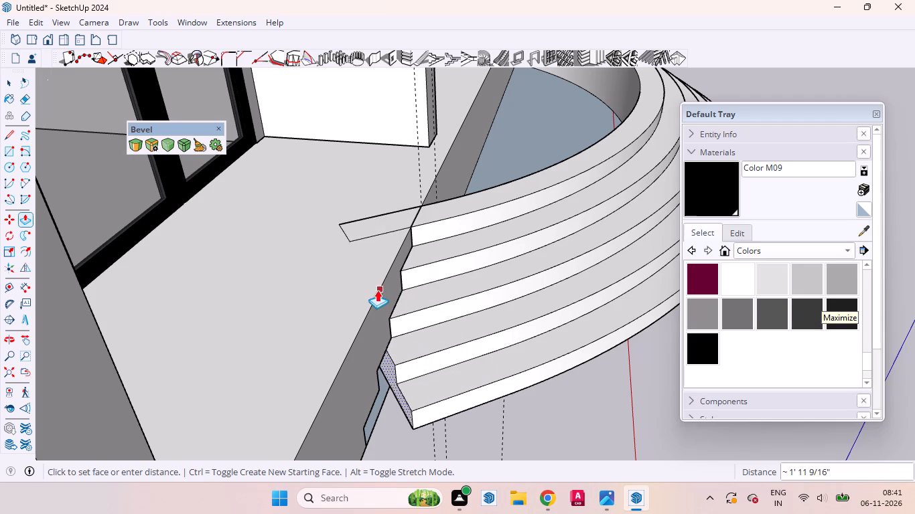
click(338, 368)
Hide the three edges of the top step's outline that extends onto the plinth's top surface.
scroll(380, 244, up, 5)
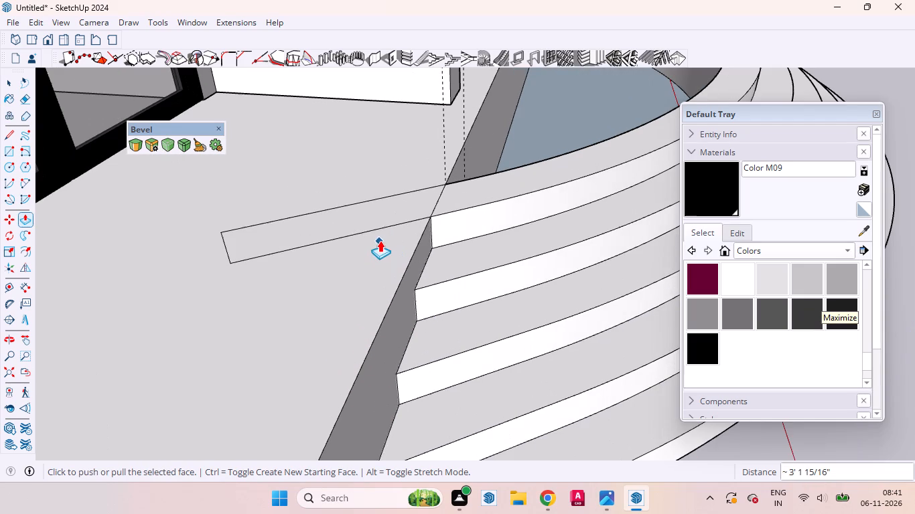
key(space)
click(355, 206)
right_click(355, 206)
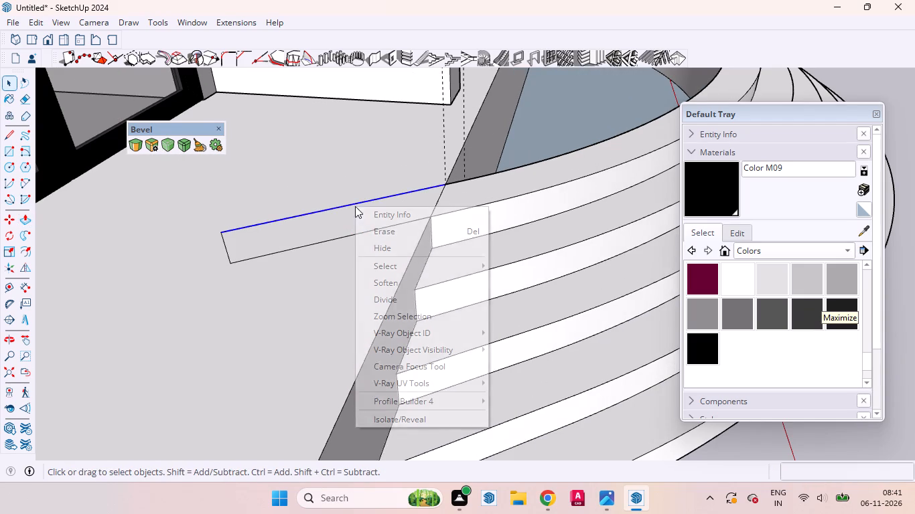
click(393, 242)
click(335, 240)
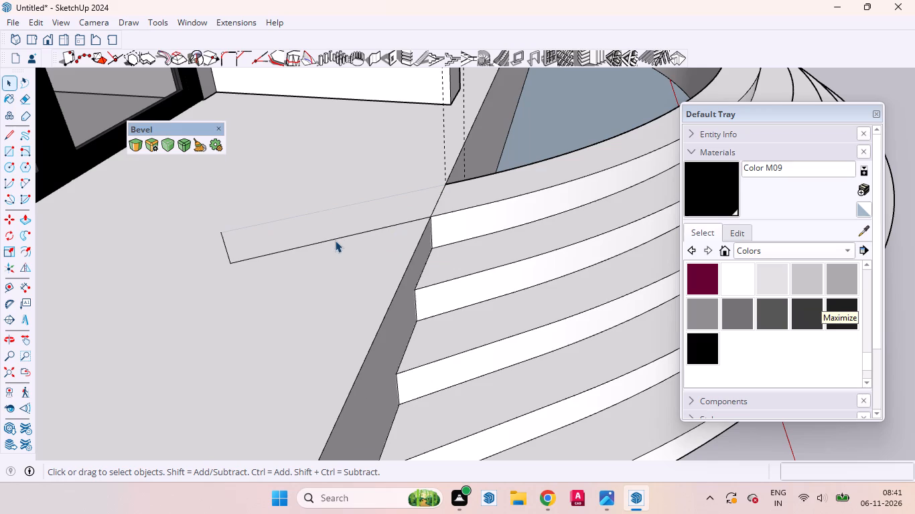
right_click(334, 240)
click(364, 275)
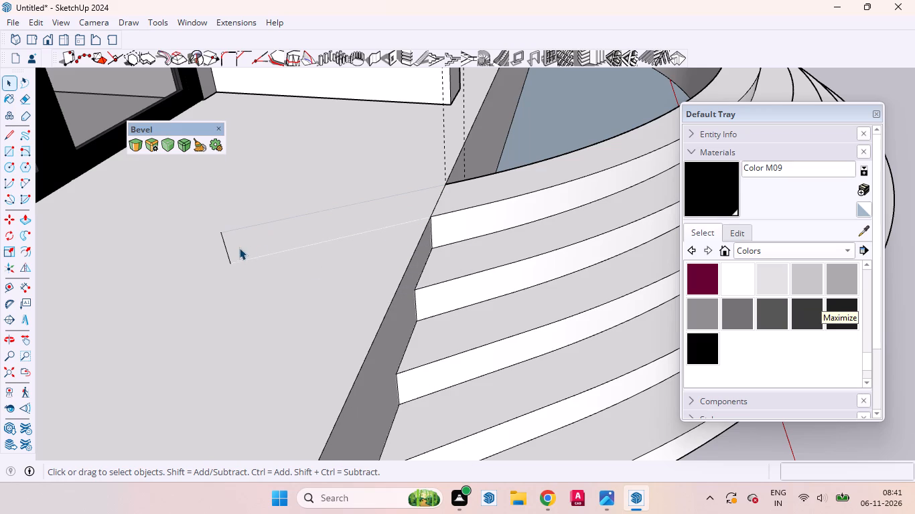
click(228, 246)
click(223, 246)
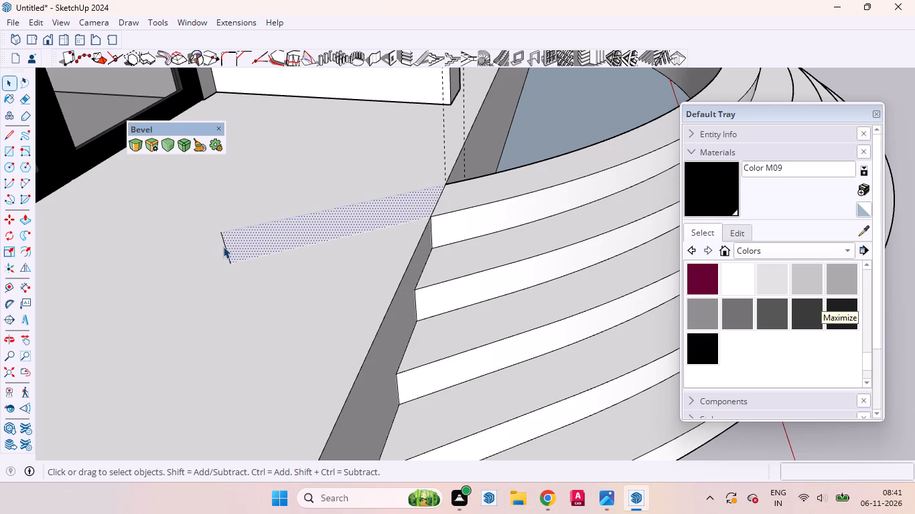
right_click(225, 250)
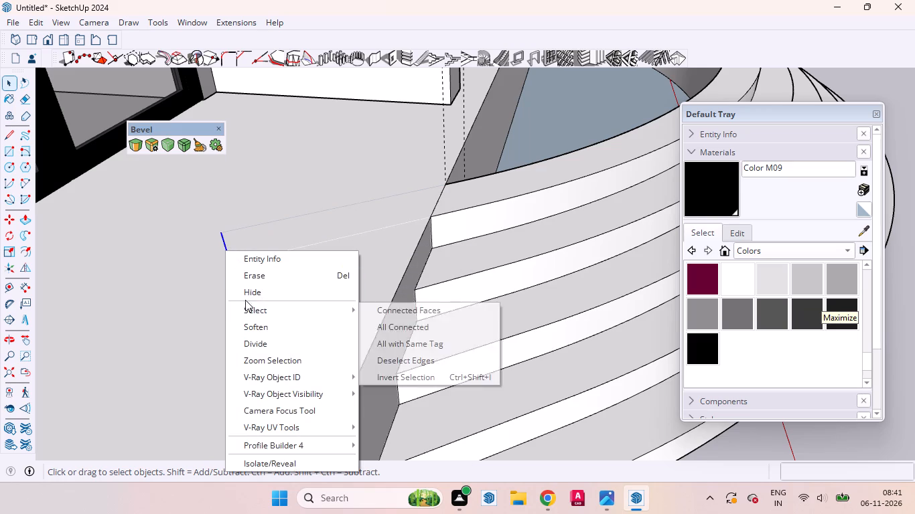
click(247, 295)
scroll(224, 328, down, 20)
scroll(224, 328, down, 3)
middle_drag(520, 250, 514, 260)
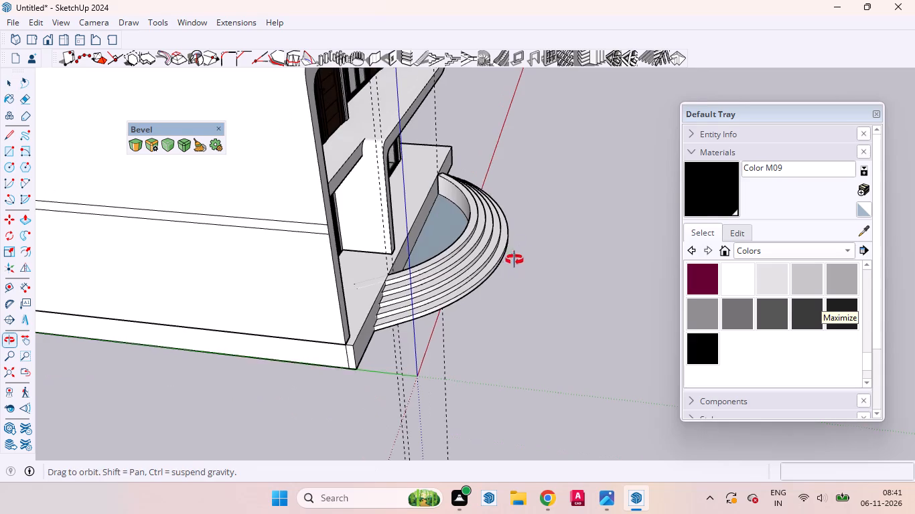
Push/Pull the stairs' stepped far end face 3' 6" into the plinth, closing the gap beside it.
middle_drag(514, 260, 61, 286)
scroll(201, 273, down, 6)
scroll(567, 256, up, 11)
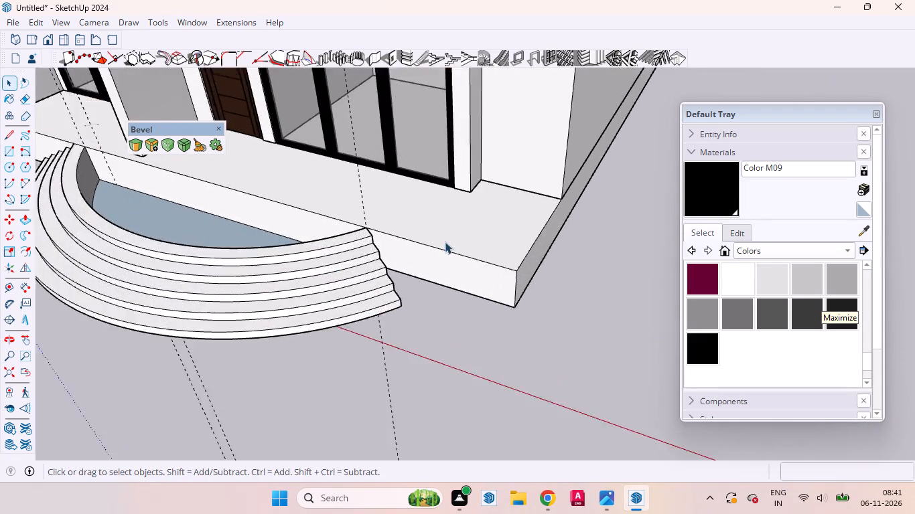
scroll(445, 242, up, 6)
middle_drag(413, 277, 269, 268)
scroll(332, 258, up, 10)
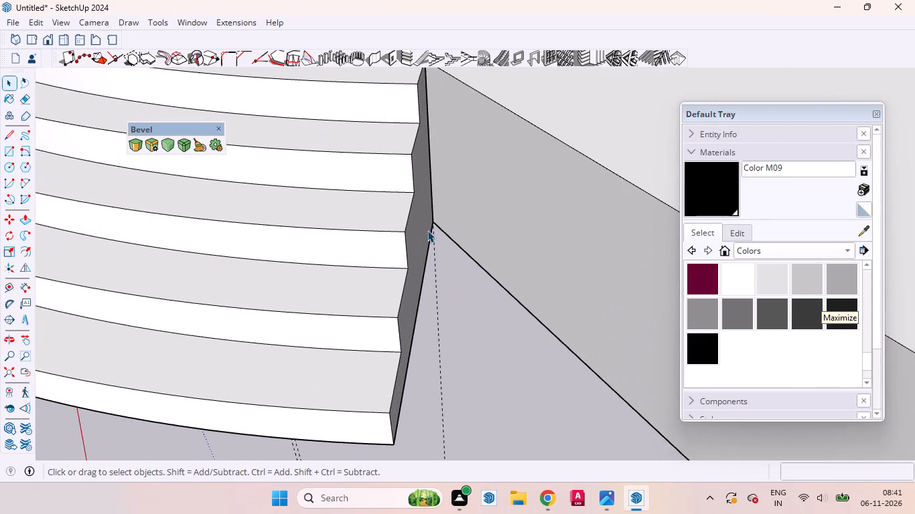
click(427, 230)
key(p)
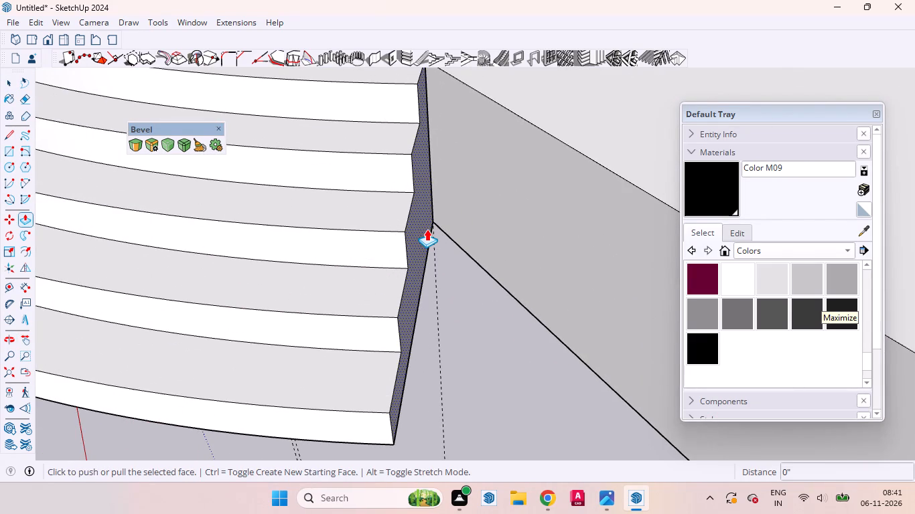
click(427, 229)
scroll(492, 203, down, 9)
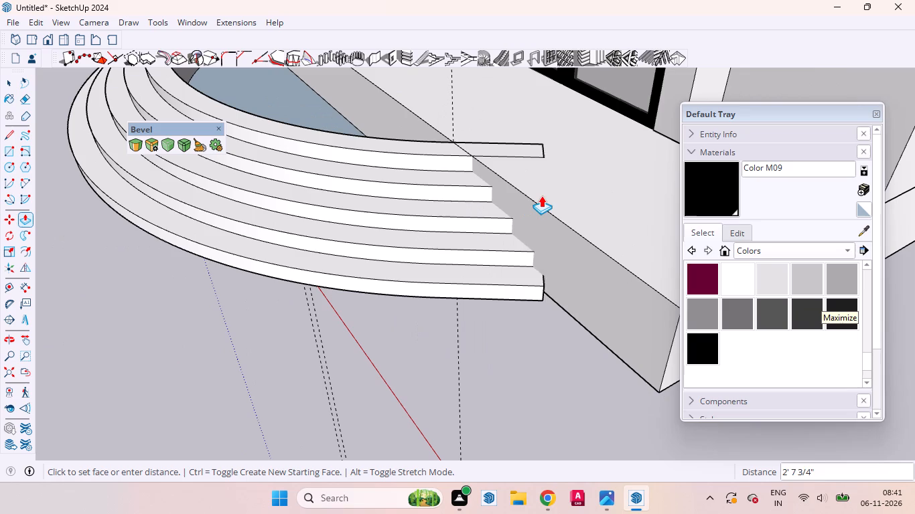
click(570, 190)
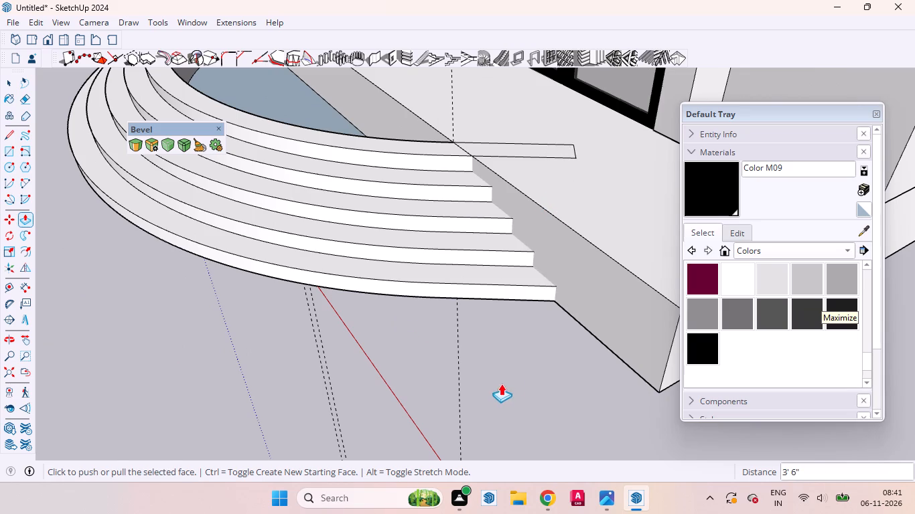
key(space)
Hide the three edges of the top step's outline that extends onto the plinth's top surface at the far end.
scroll(533, 355, down, 5)
scroll(541, 213, up, 9)
click(540, 218)
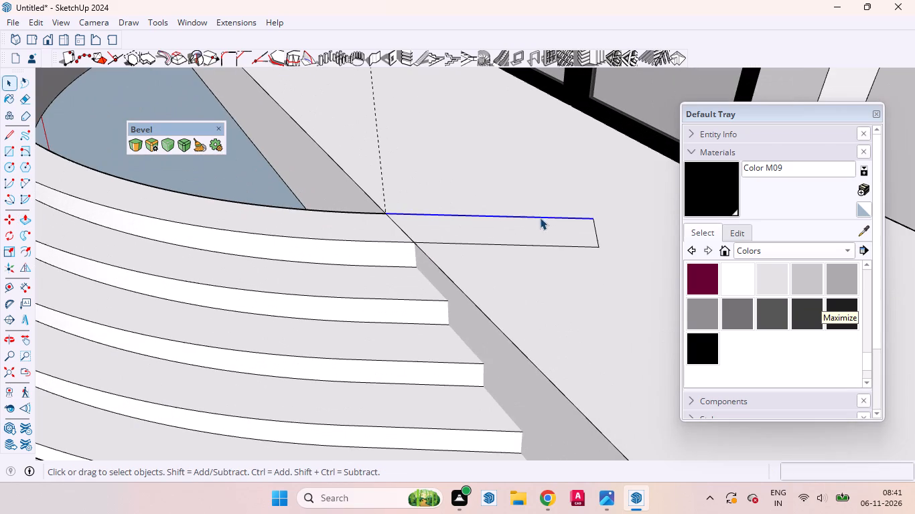
right_click(540, 218)
click(567, 253)
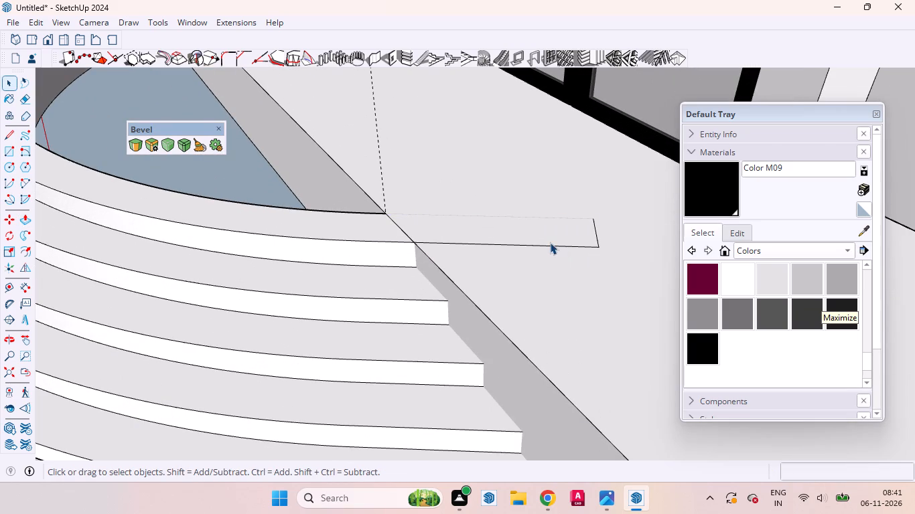
click(549, 247)
right_click(551, 247)
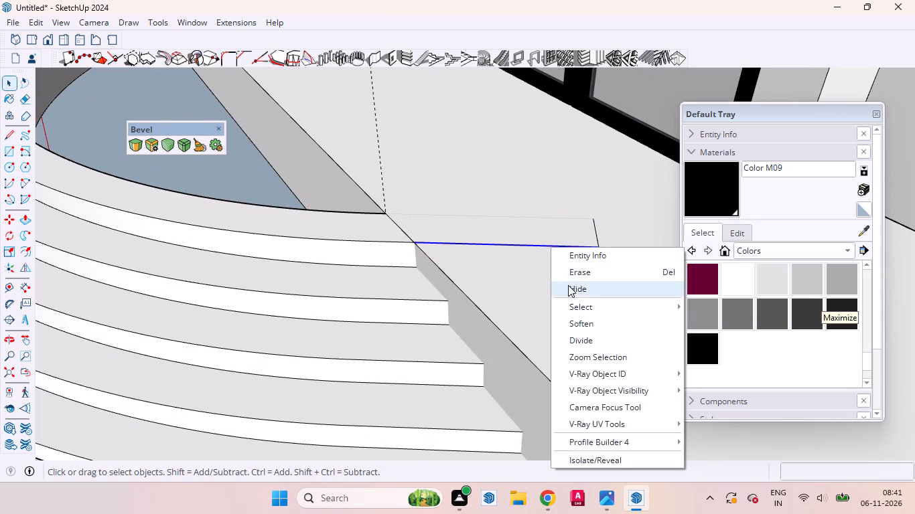
click(568, 285)
click(595, 227)
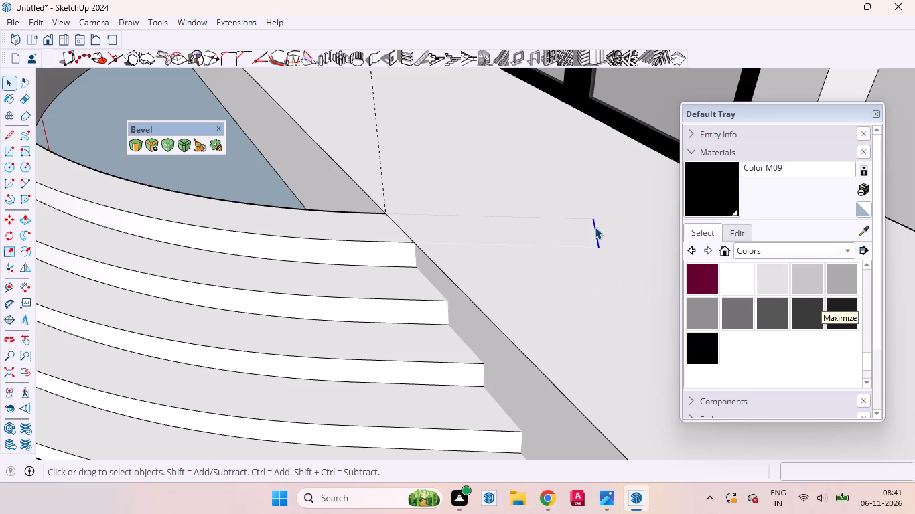
right_click(595, 227)
click(607, 266)
Draw a 2-point arc about 21' 3" long between the top step's inner ends, bulging about 5' 7" to its inner edge.
scroll(370, 262, down, 17)
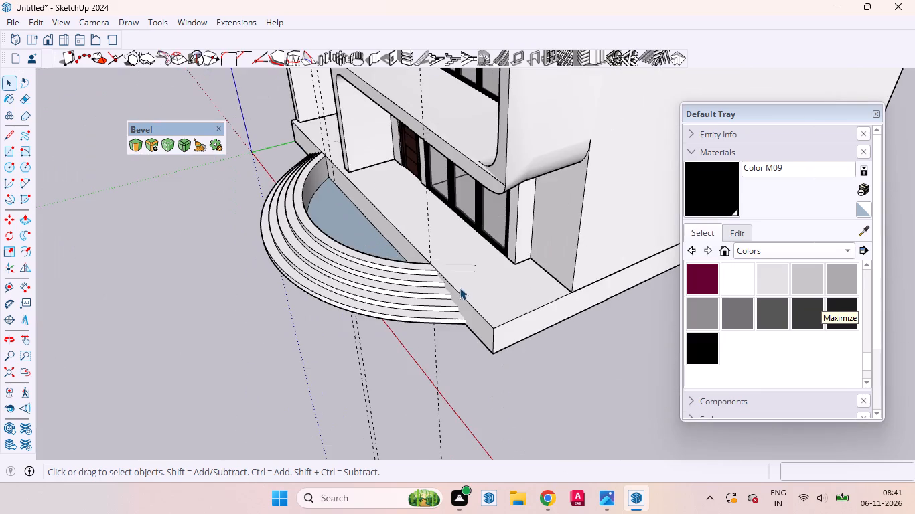
middle_drag(285, 282, 677, 235)
scroll(288, 331, up, 6)
scroll(285, 330, down, 4)
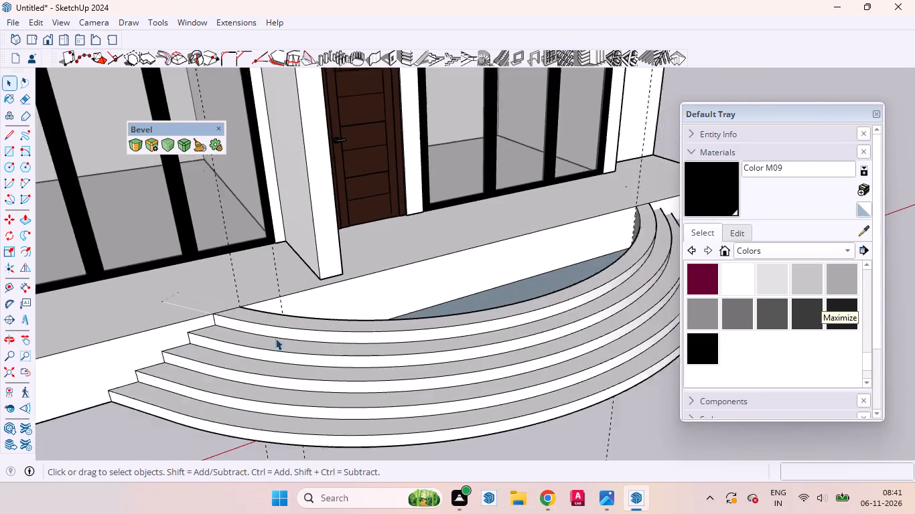
scroll(275, 338, down, 2)
middle_drag(352, 320, 275, 426)
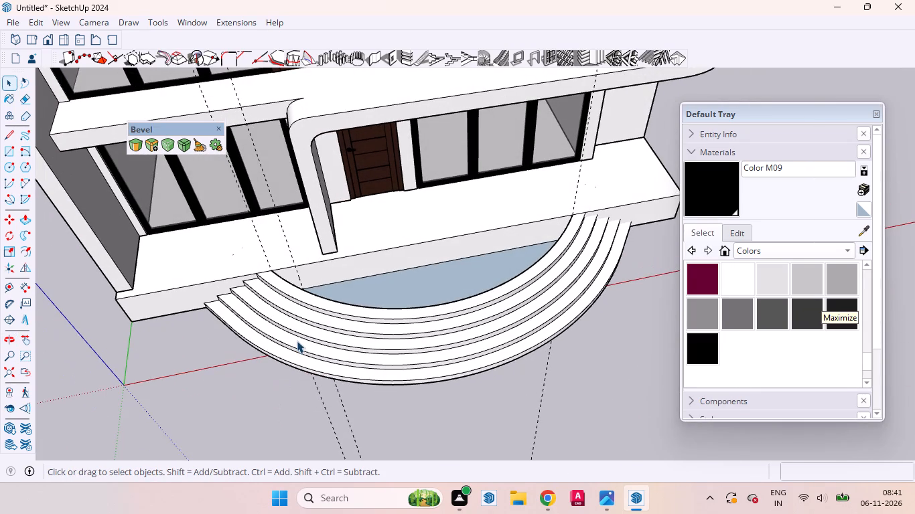
key(a)
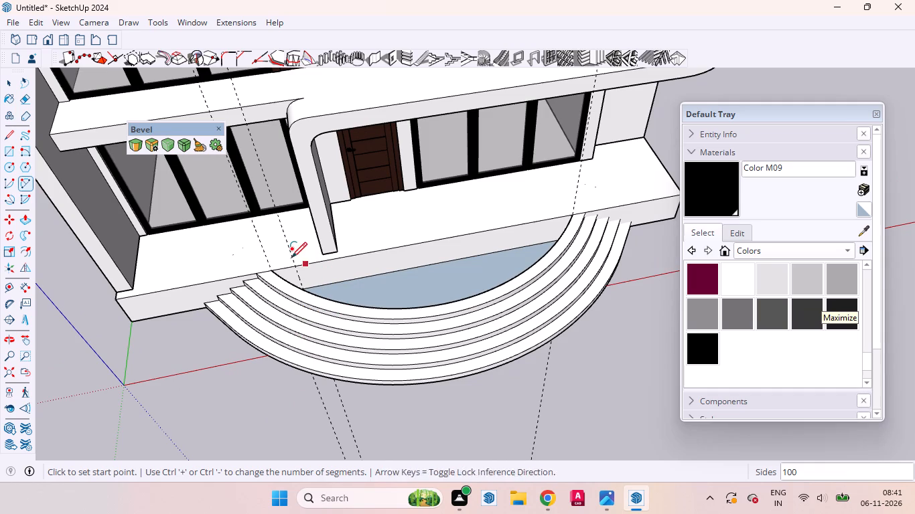
scroll(276, 263, up, 5)
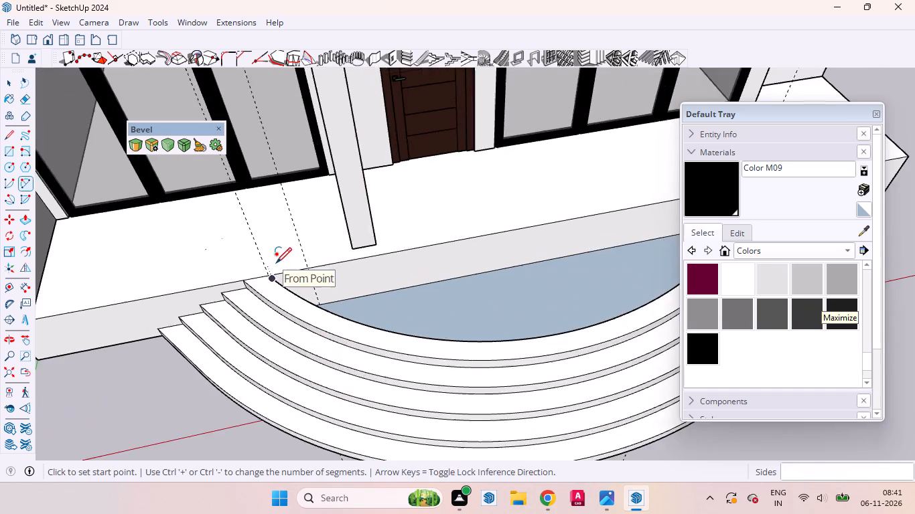
scroll(276, 263, up, 11)
click(261, 277)
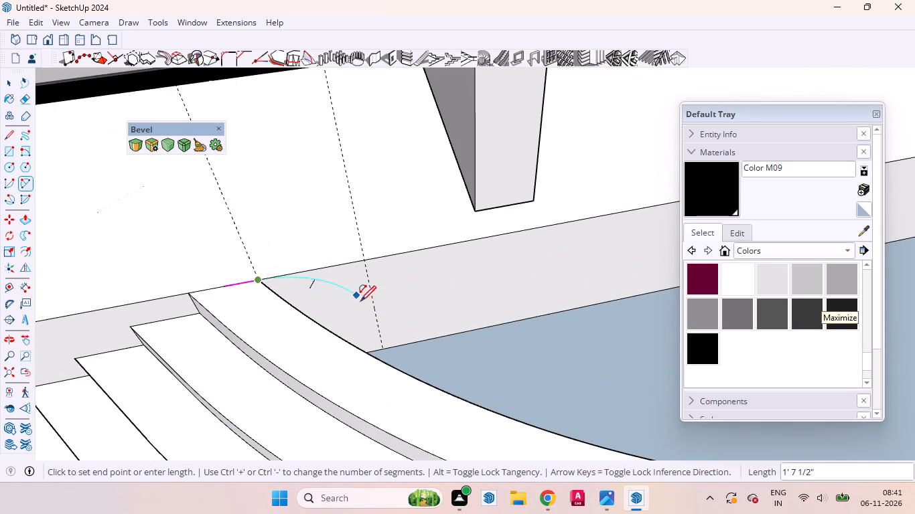
scroll(285, 310, down, 16)
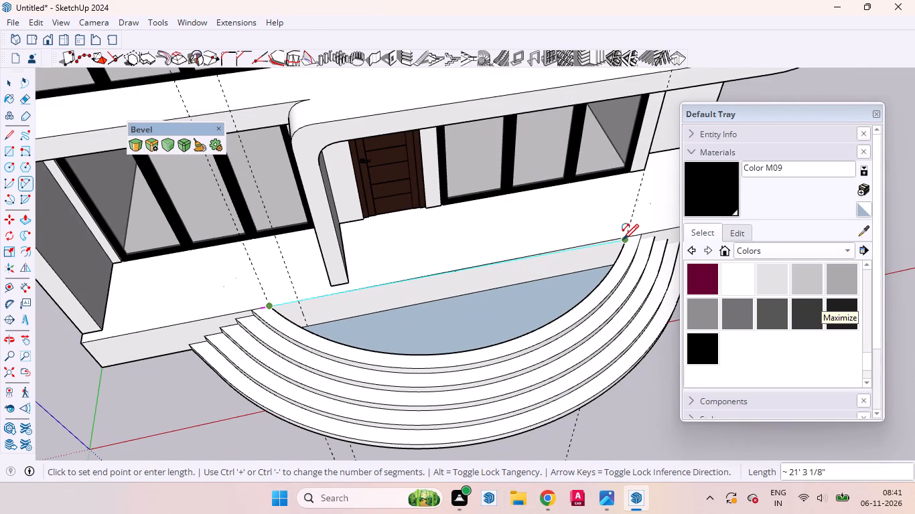
click(626, 236)
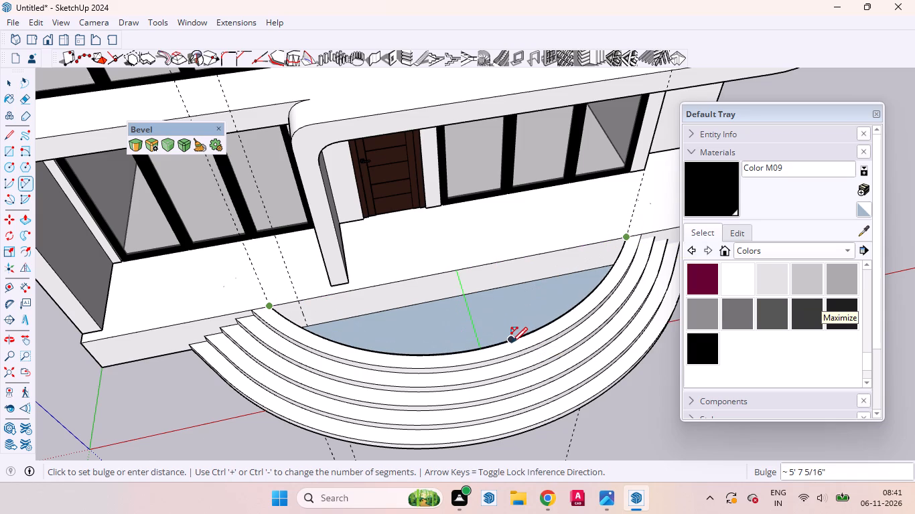
click(512, 343)
key(space)
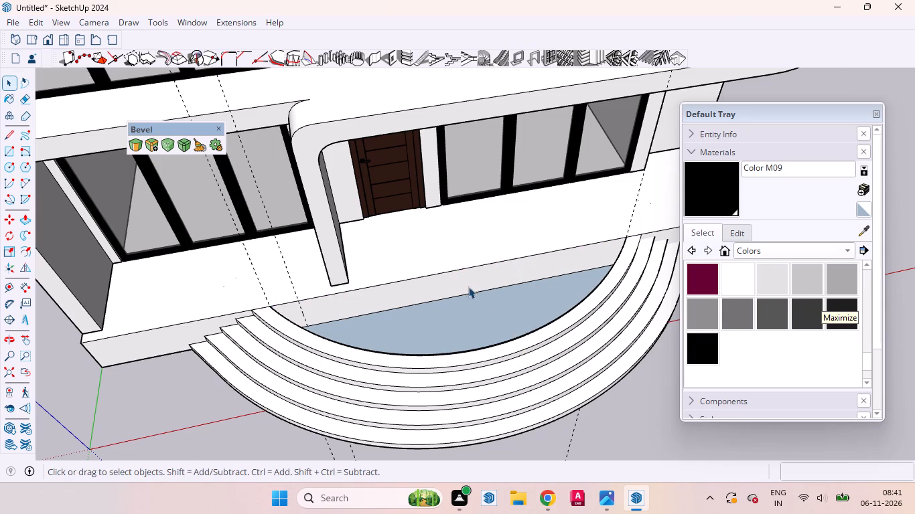
Push/Pull the half-moon ground face inside the curved stairs up 2' 6" to the plinth's top level.
scroll(468, 286, up, 6)
middle_drag(427, 356, 565, 371)
click(541, 357)
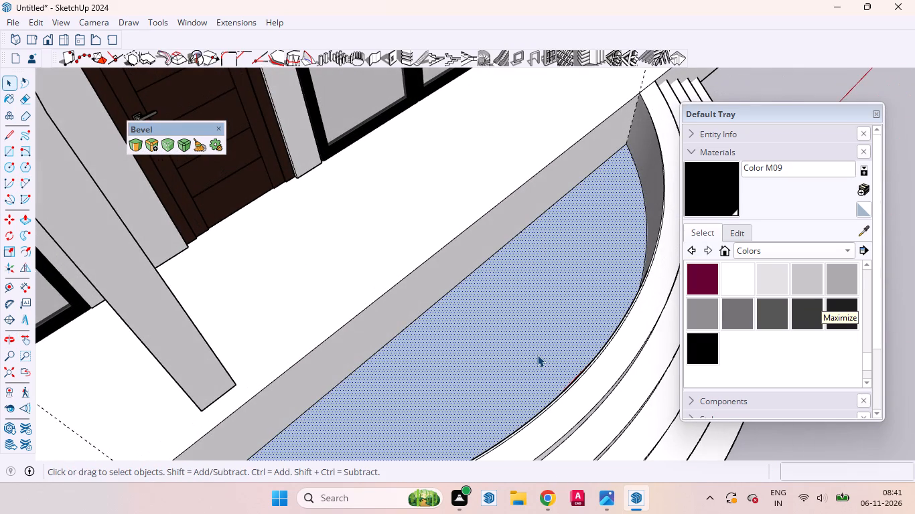
key(p)
click(537, 355)
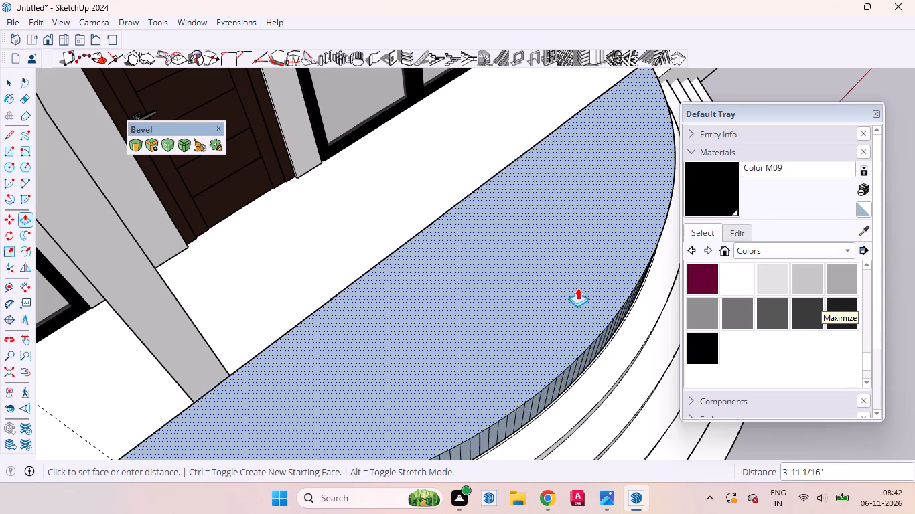
click(604, 342)
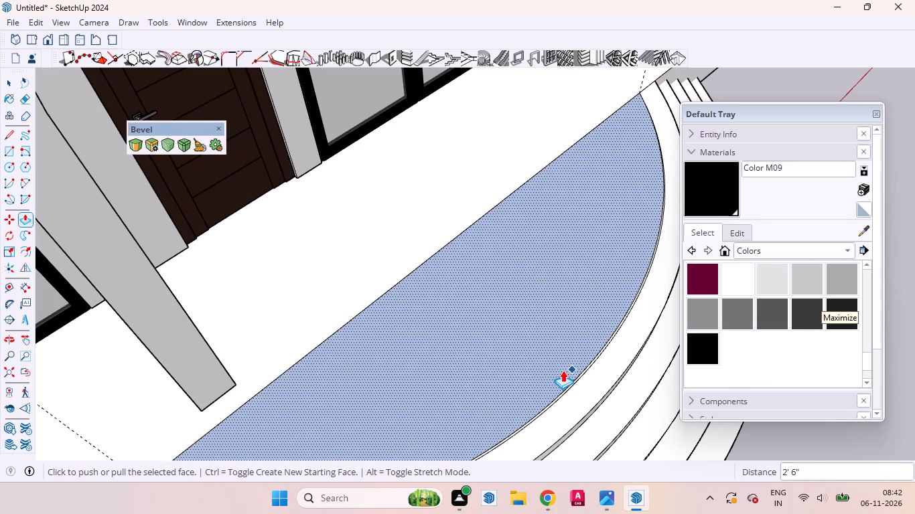
key(space)
Reverse the raised half-moon face so its front side faces up.
click(562, 353)
right_click(567, 342)
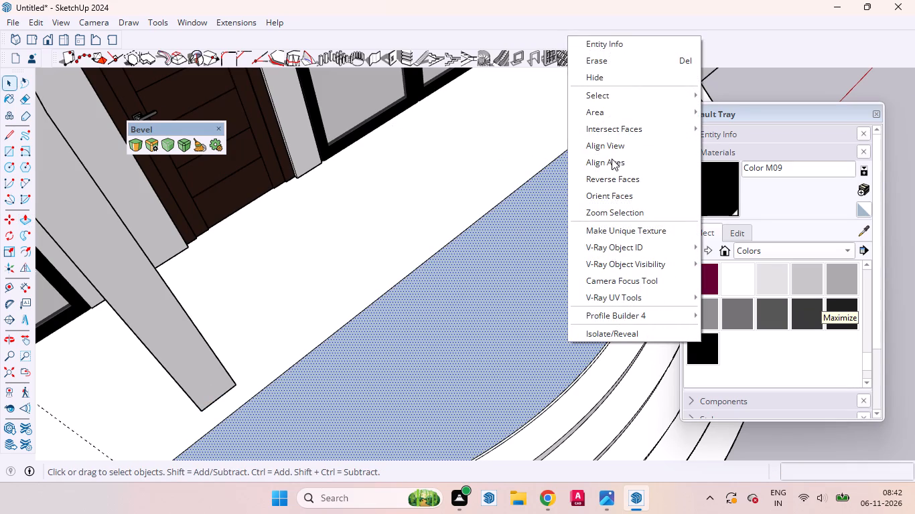
click(618, 177)
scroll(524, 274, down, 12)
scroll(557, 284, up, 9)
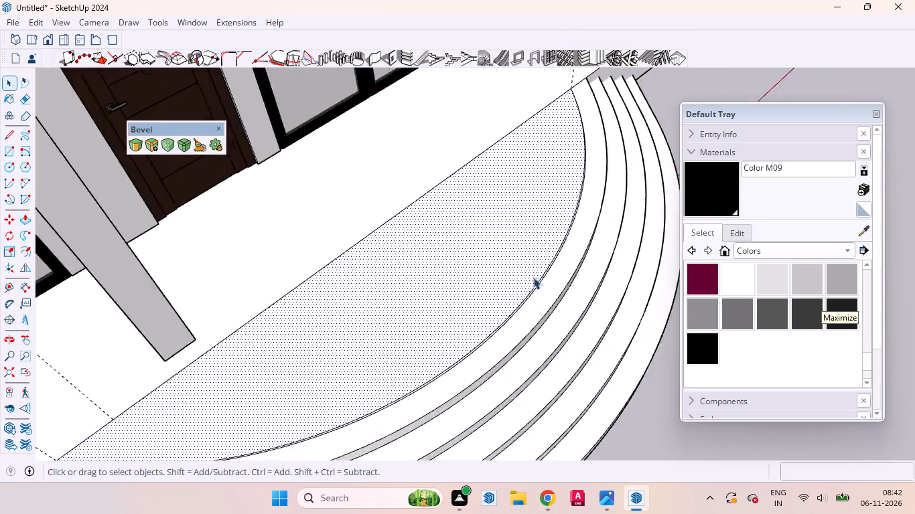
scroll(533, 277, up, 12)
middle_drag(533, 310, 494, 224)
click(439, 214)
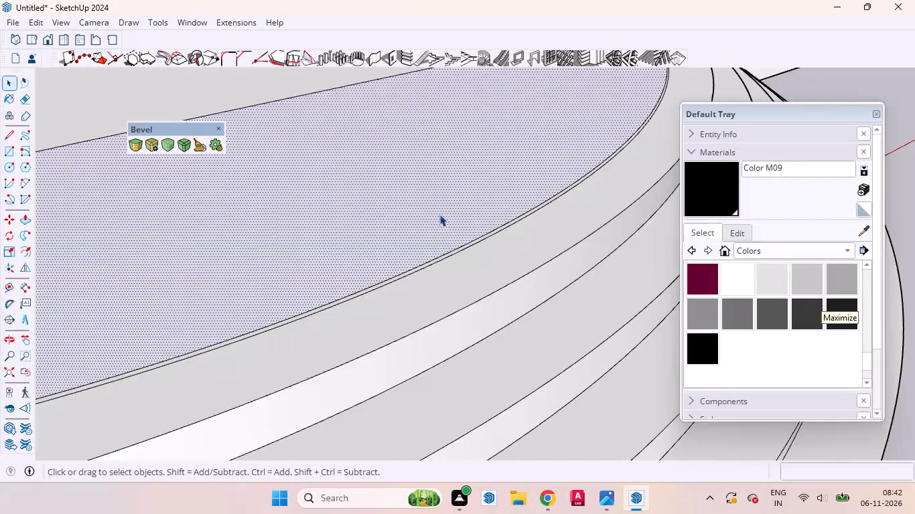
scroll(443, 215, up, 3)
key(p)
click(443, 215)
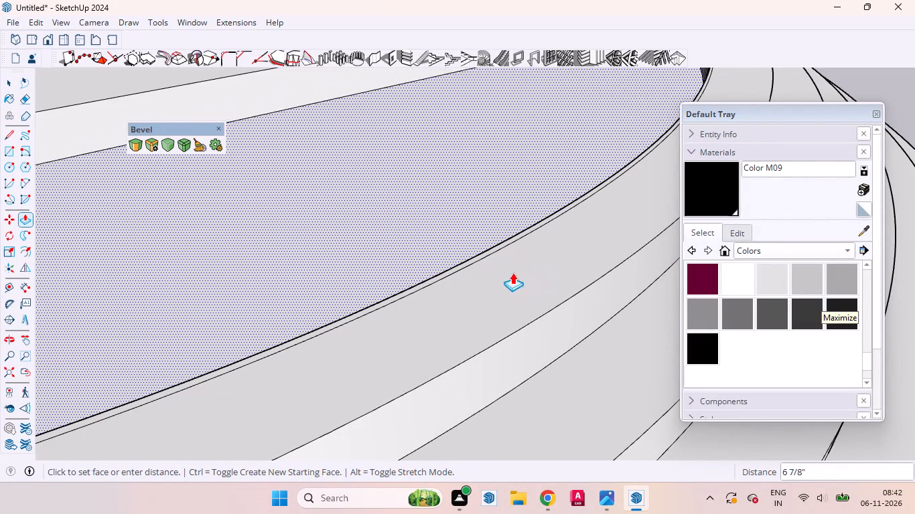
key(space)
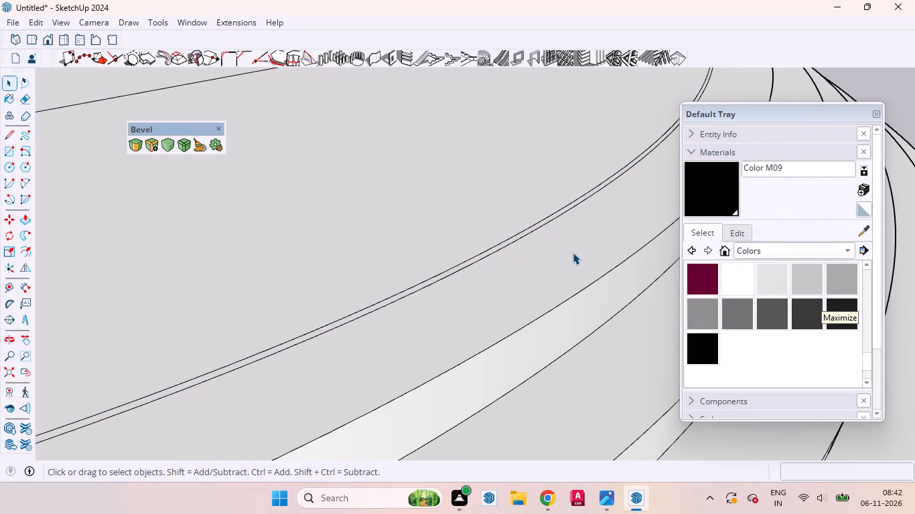
Examine the thin strip between the raised half-moon face and the top step's inner edge.
scroll(514, 224, up, 15)
middle_drag(546, 250, 346, 159)
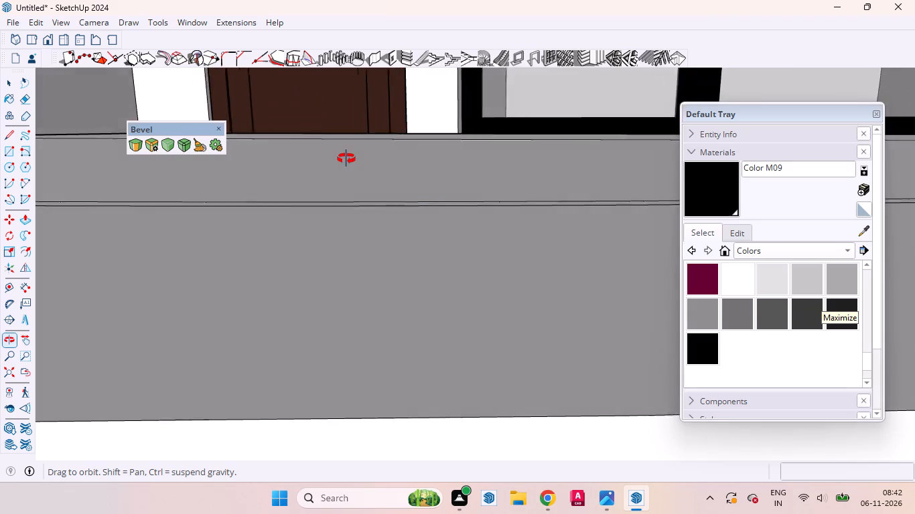
middle_drag(346, 159, 865, 385)
scroll(449, 340, down, 5)
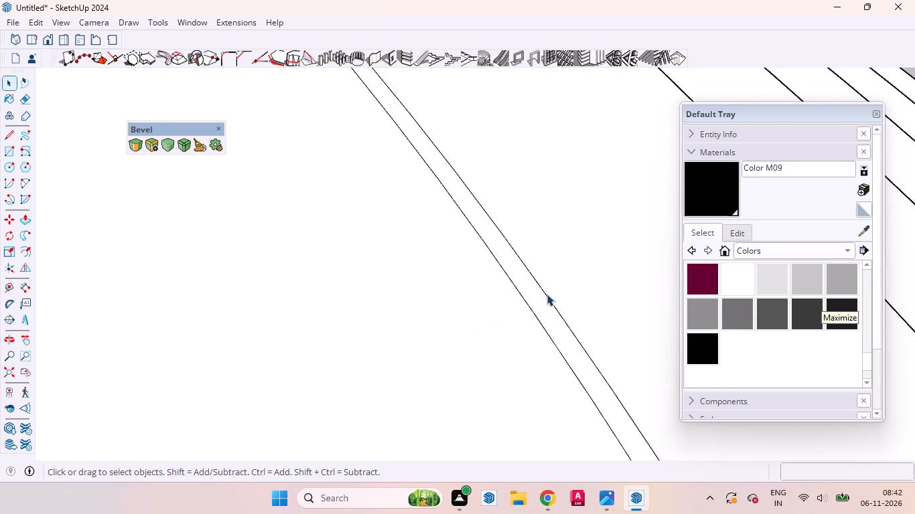
click(533, 311)
right_click(533, 313)
scroll(431, 326, down, 11)
click(378, 240)
scroll(325, 257, down, 11)
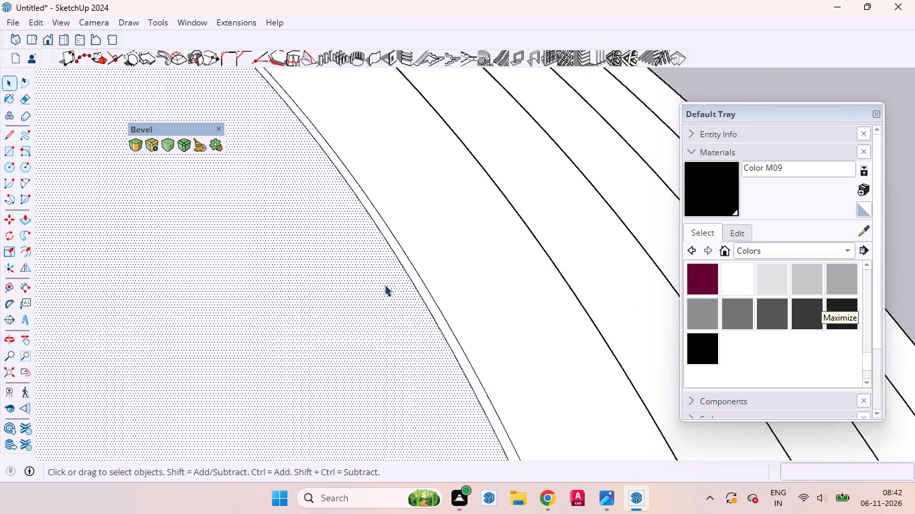
Examine the filled landing and curved entrance stairs from above, the front and both ends where they meet the plinth.
scroll(384, 284, down, 12)
middle_drag(592, 297, 121, 252)
scroll(322, 208, down, 12)
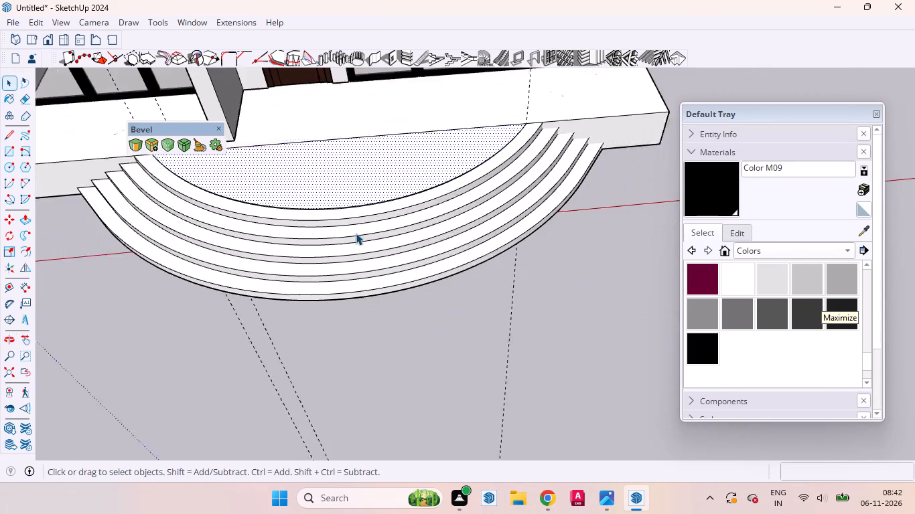
click(471, 372)
scroll(505, 353, down, 7)
middle_drag(359, 345, 371, 134)
scroll(378, 270, up, 2)
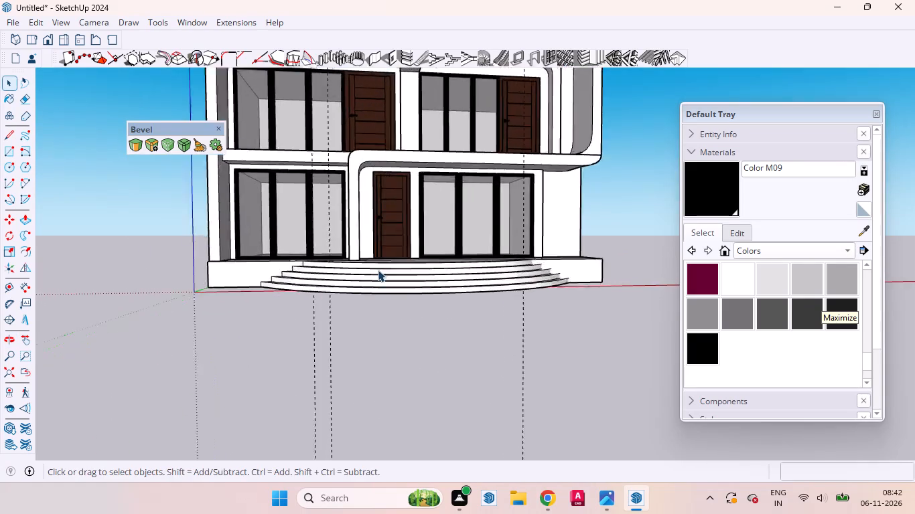
scroll(378, 270, up, 3)
middle_drag(414, 309, 218, 326)
scroll(464, 392, down, 5)
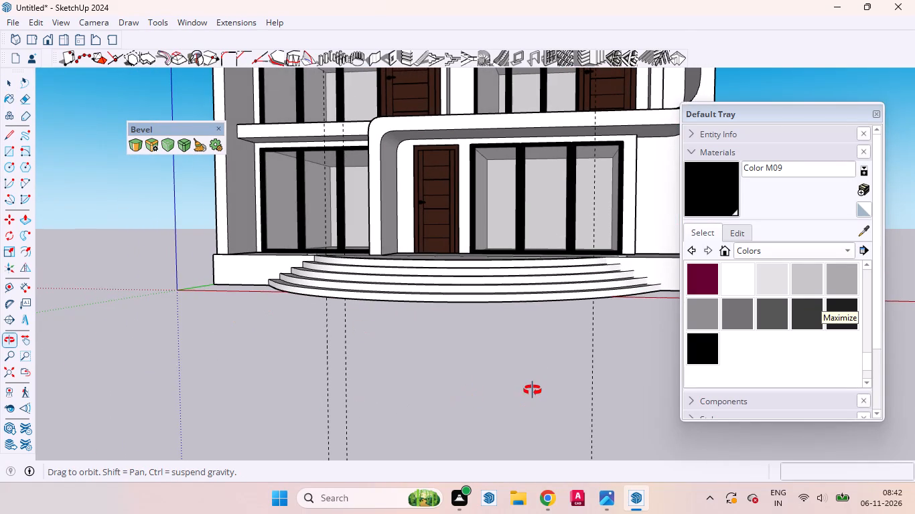
scroll(531, 388, down, 11)
scroll(597, 343, up, 10)
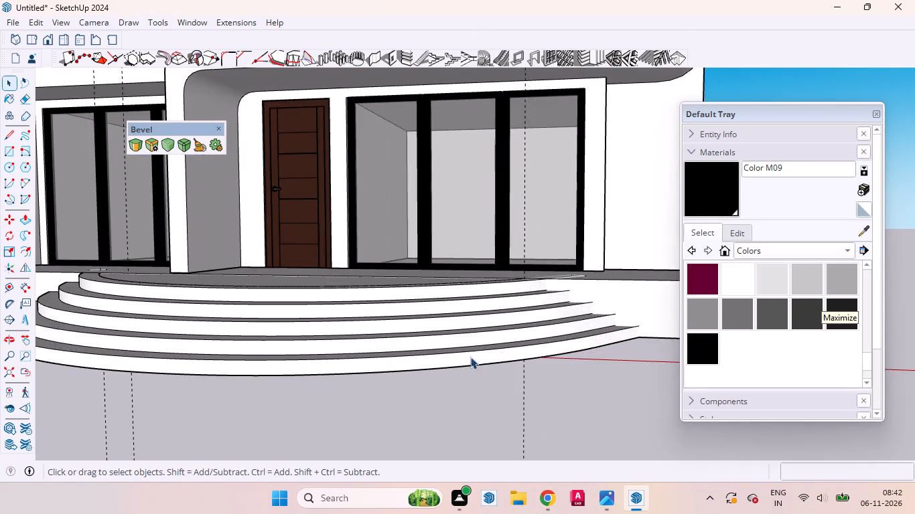
middle_drag(470, 357, 675, 327)
scroll(581, 364, down, 11)
scroll(239, 377, up, 5)
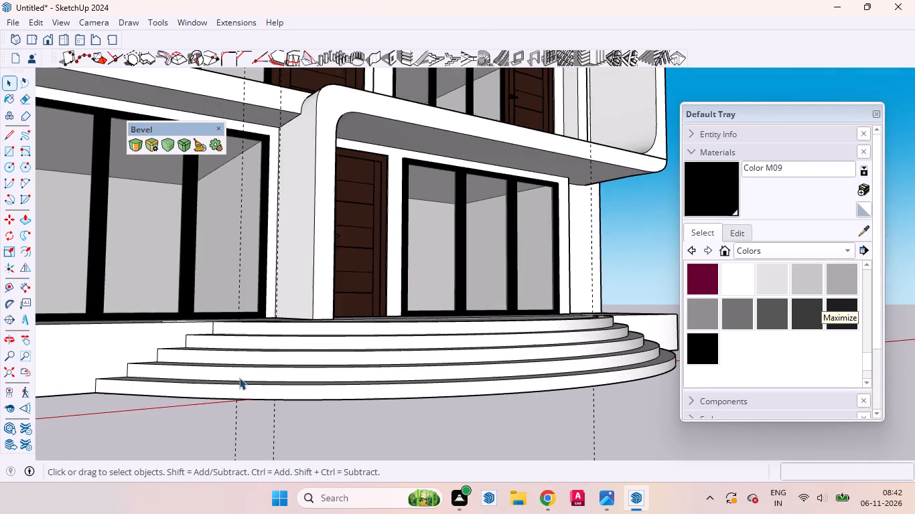
middle_drag(222, 388, 134, 488)
scroll(213, 394, down, 11)
scroll(429, 318, up, 12)
middle_drag(454, 402, 285, 427)
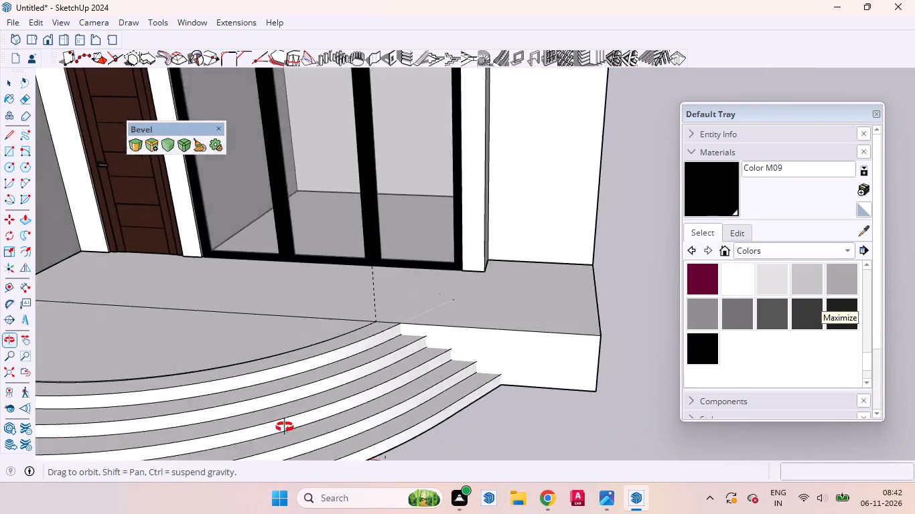
Delete the dashed guide lines that run through the front of the house and the curved steps.
middle_drag(285, 427, 414, 428)
scroll(419, 416, up, 1)
scroll(492, 388, down, 4)
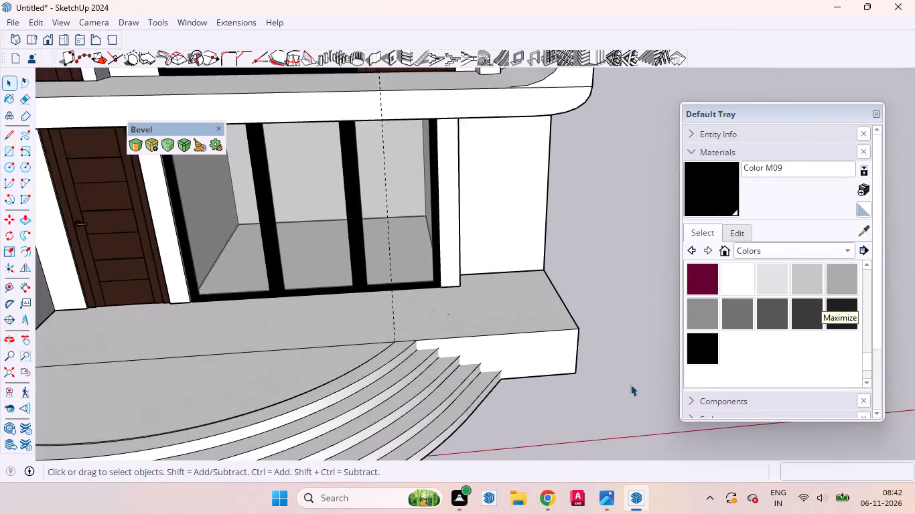
scroll(630, 384, down, 11)
scroll(431, 418, up, 6)
middle_drag(435, 414, 407, 305)
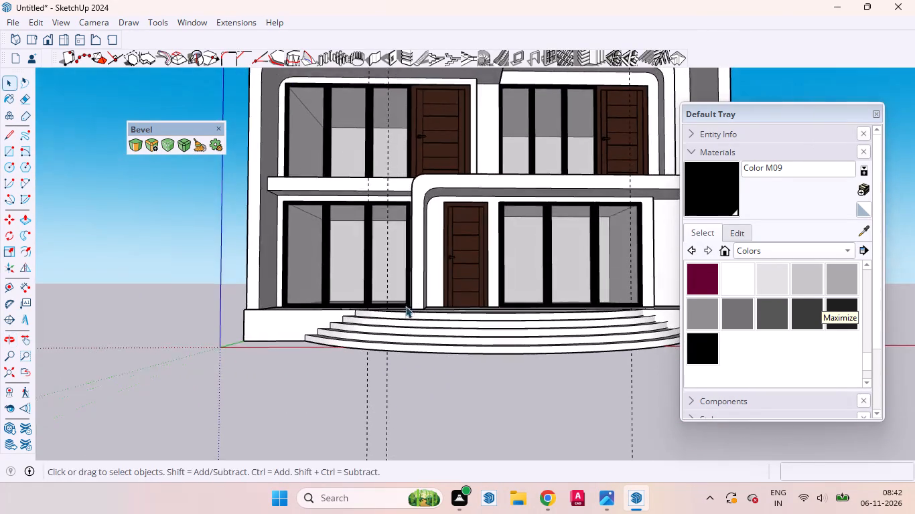
scroll(379, 344, down, 11)
middle_drag(449, 387, 449, 416)
drag(524, 446, 315, 371)
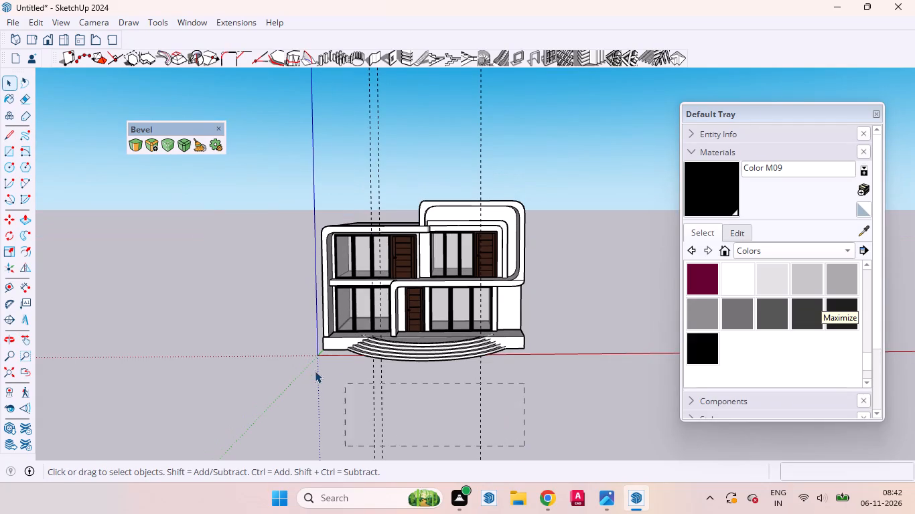
drag(315, 371, 306, 367)
key(Delete)
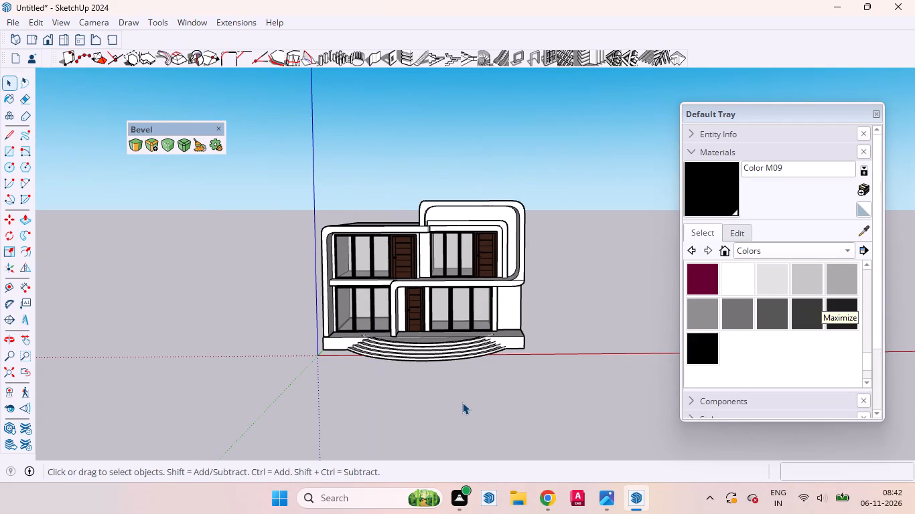
Check the plinth's top face and, inside the house group, the first-floor slab's top face by selecting each.
scroll(402, 283, up, 10)
middle_drag(403, 378, 416, 460)
scroll(412, 418, up, 5)
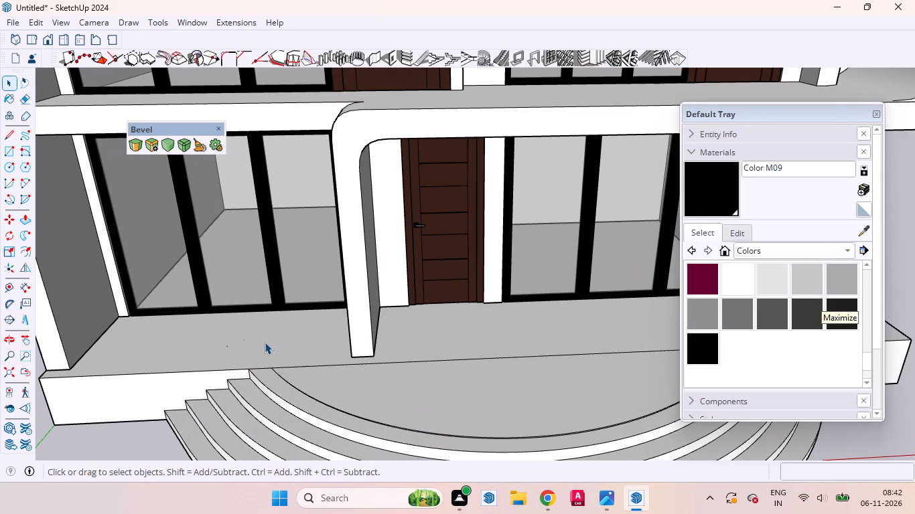
scroll(250, 339, up, 4)
click(249, 345)
scroll(251, 349, down, 10)
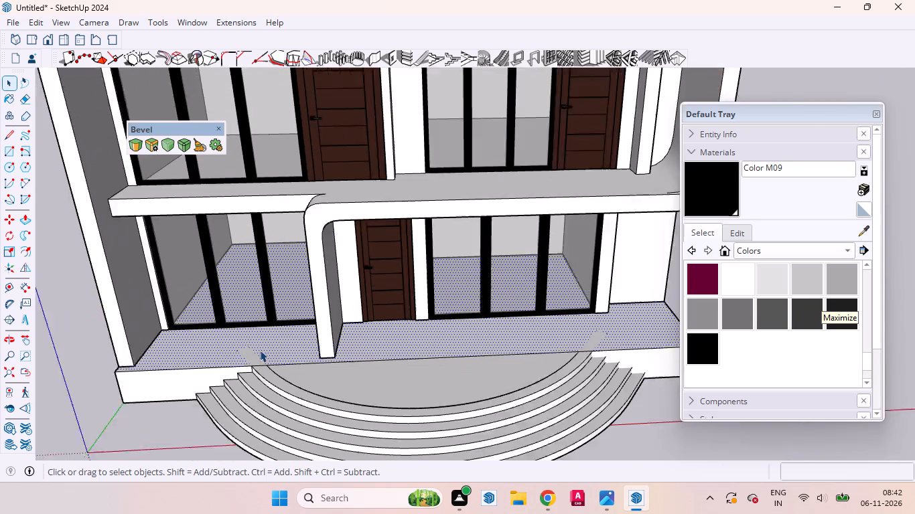
scroll(260, 350, down, 1)
middle_drag(409, 322, 473, 334)
click(364, 222)
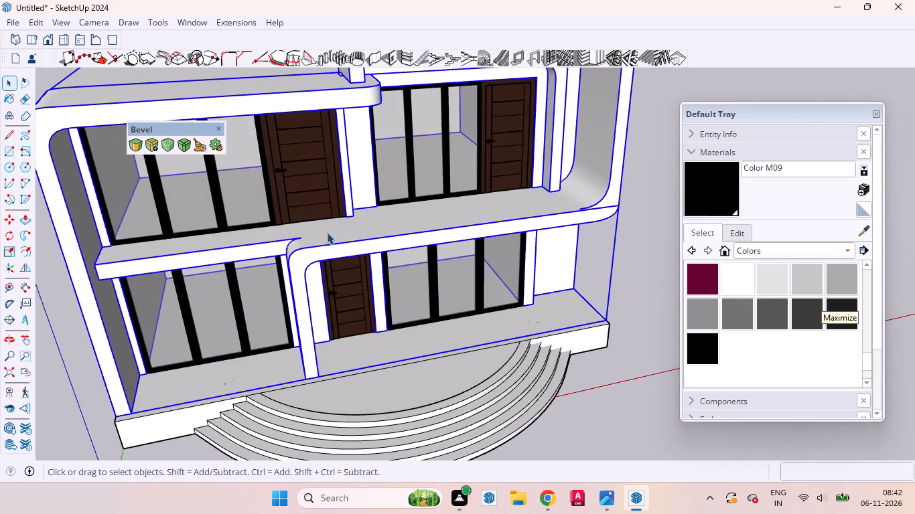
scroll(318, 233, up, 4)
double_click(386, 224)
click(422, 214)
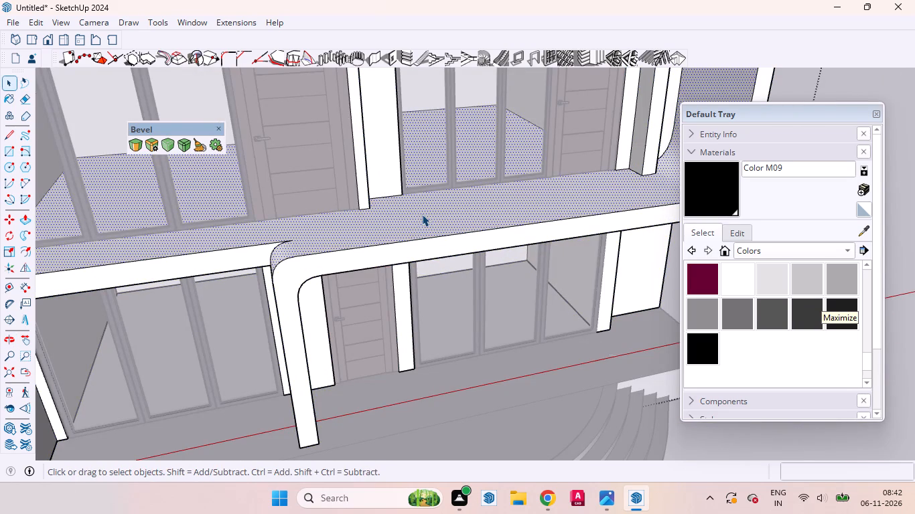
scroll(382, 236, down, 8)
click(576, 380)
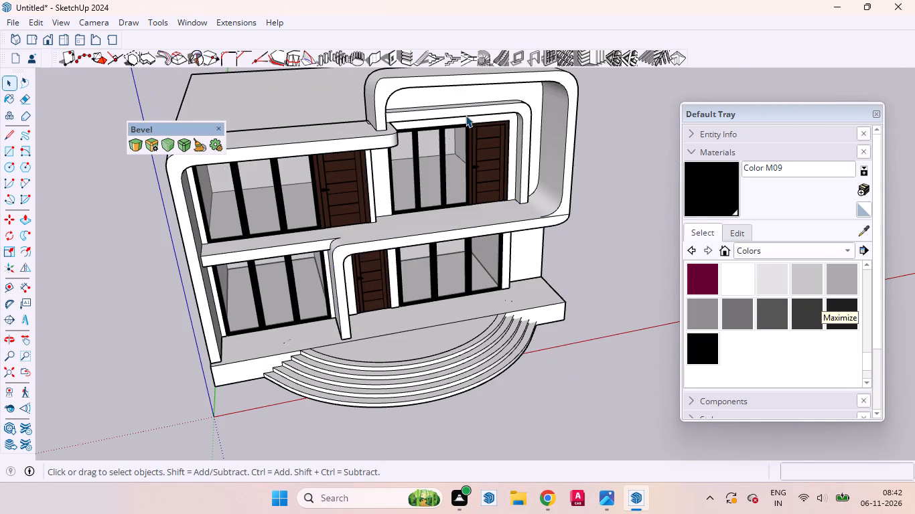
Examine the whole house from above, below and the front, then the blank ground-floor wall beside the glazing.
scroll(494, 229, down, 2)
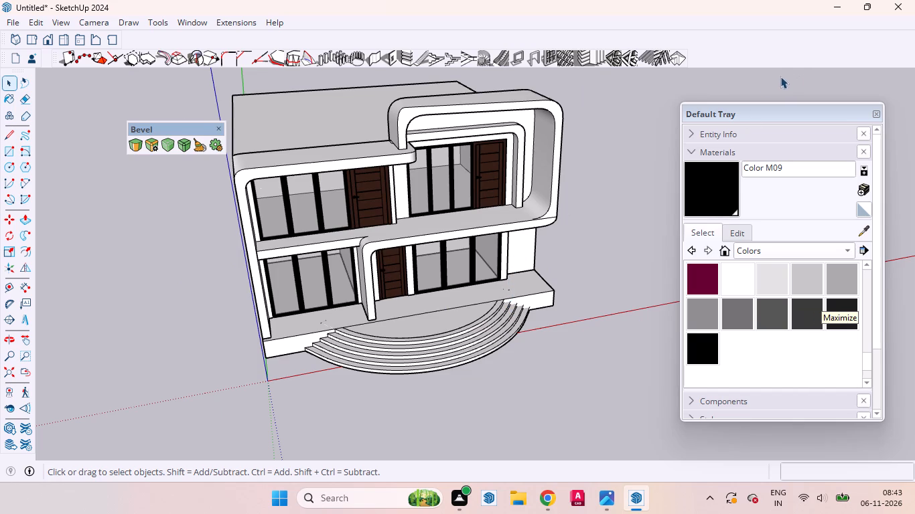
scroll(737, 89, down, 4)
scroll(807, 96, up, 1)
scroll(307, 242, down, 3)
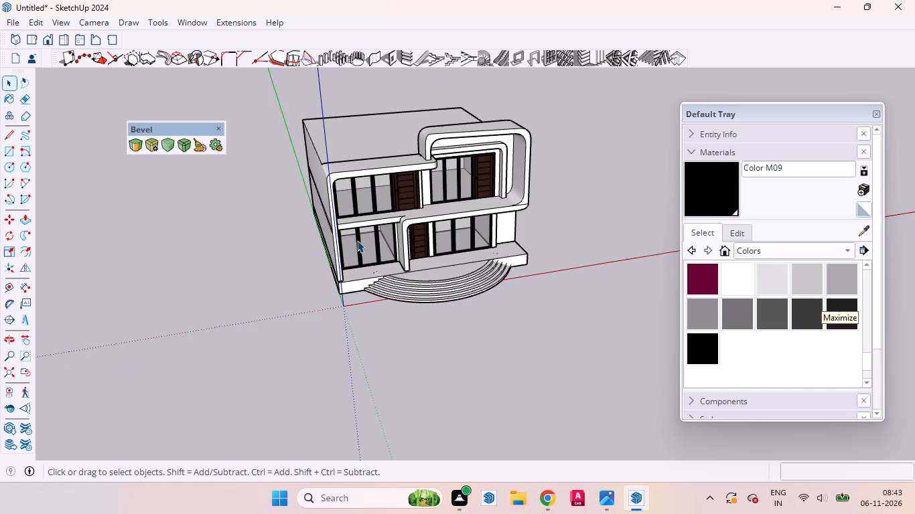
scroll(265, 246, down, 4)
scroll(469, 260, up, 5)
middle_drag(391, 236, 376, 224)
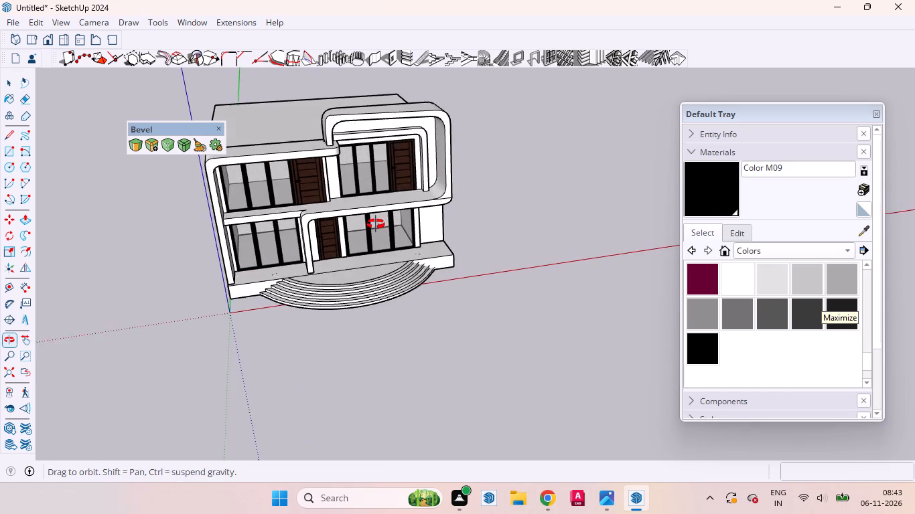
middle_drag(376, 224, 361, 58)
scroll(427, 228, up, 6)
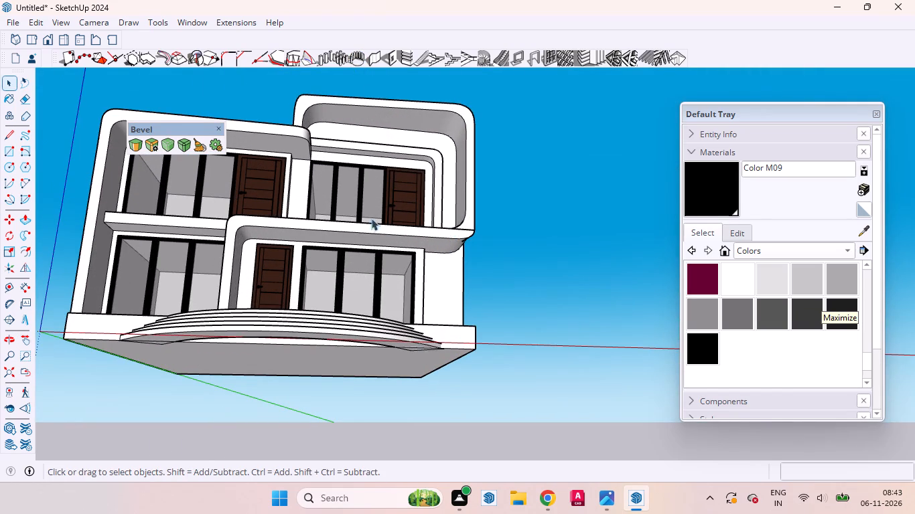
scroll(479, 264, up, 4)
middle_drag(466, 269, 384, 275)
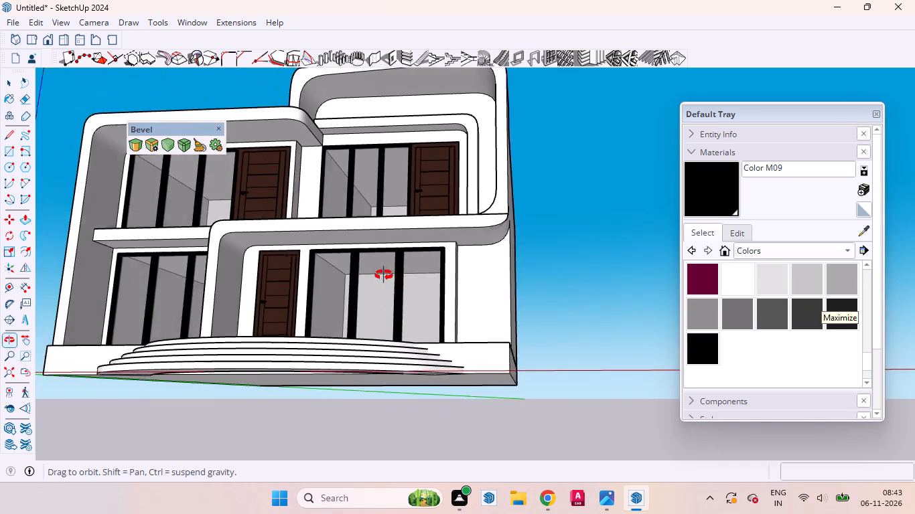
middle_drag(384, 275, 338, 334)
scroll(344, 308, down, 6)
scroll(417, 250, up, 11)
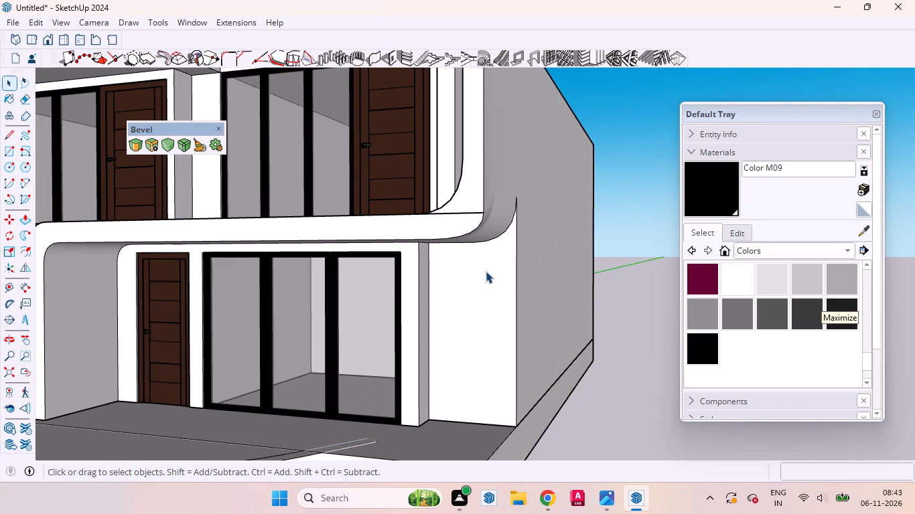
scroll(510, 284, up, 3)
scroll(488, 284, down, 4)
scroll(541, 284, up, 4)
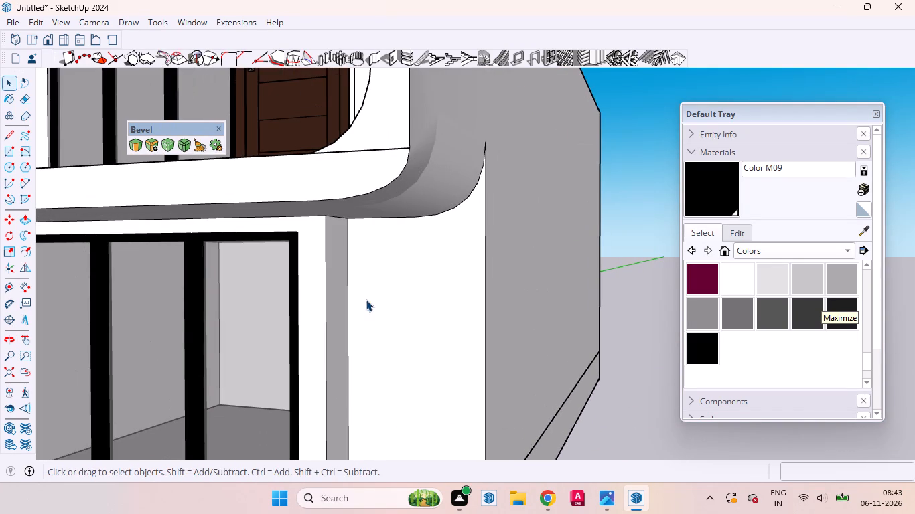
Inside the house group, draw a line about 10' 1 1/2" along the red axis from the blank wall's top inner corner past the side wall.
click(385, 288)
scroll(388, 234, down, 4)
click(441, 293)
click(439, 288)
triple_click(424, 289)
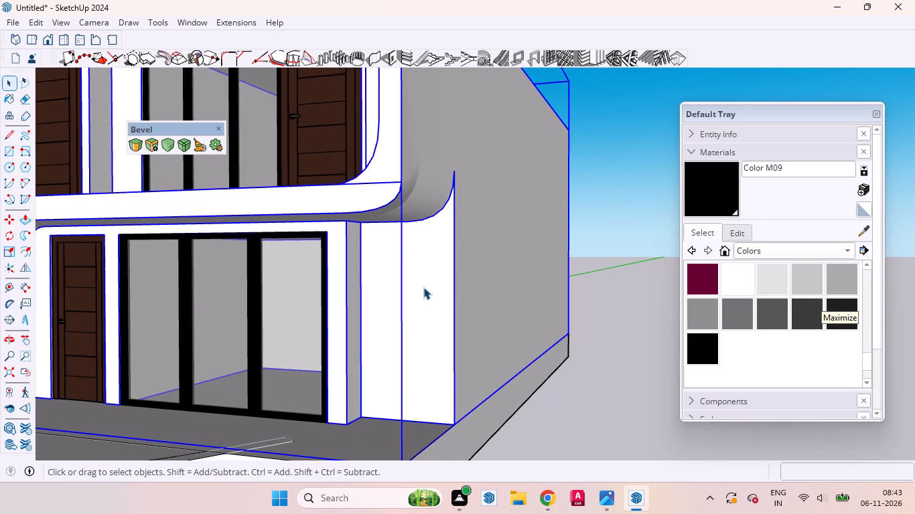
click(421, 276)
scroll(401, 279, up, 4)
middle_drag(391, 292, 477, 267)
scroll(393, 294, up, 1)
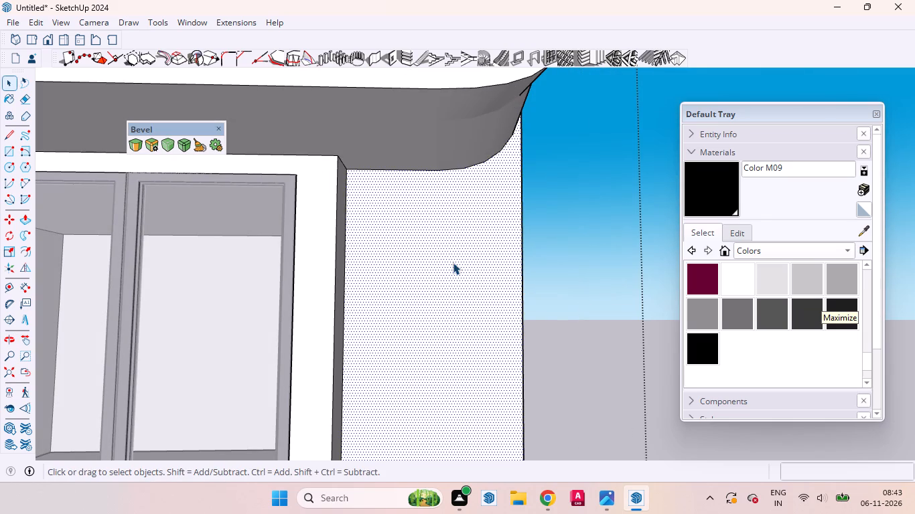
key(l)
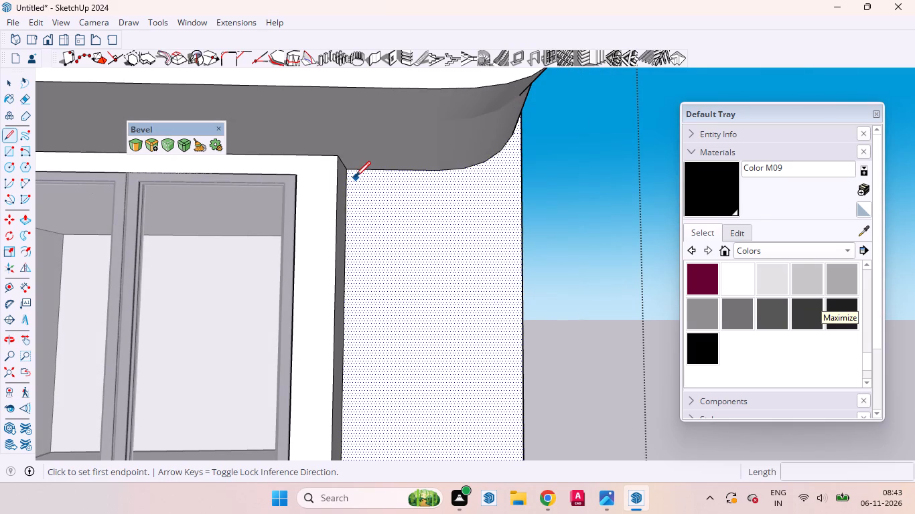
click(350, 170)
scroll(439, 199, down, 4)
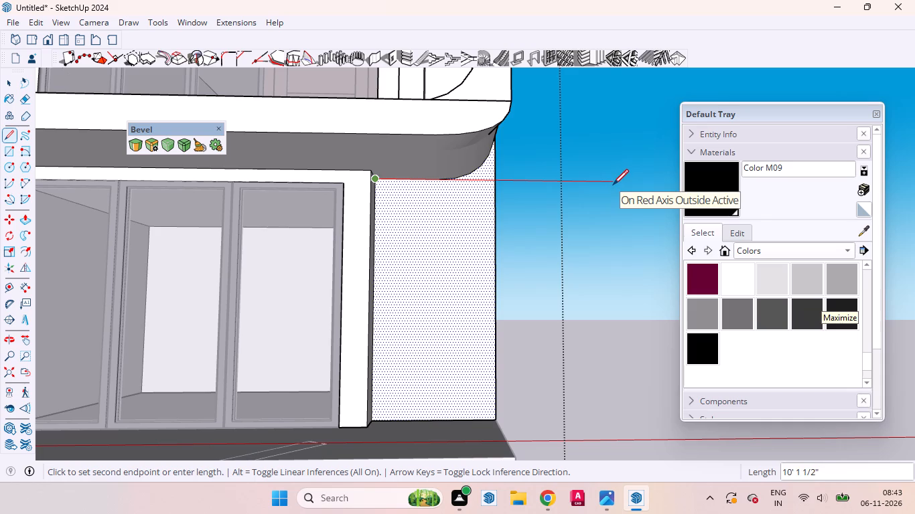
click(613, 185)
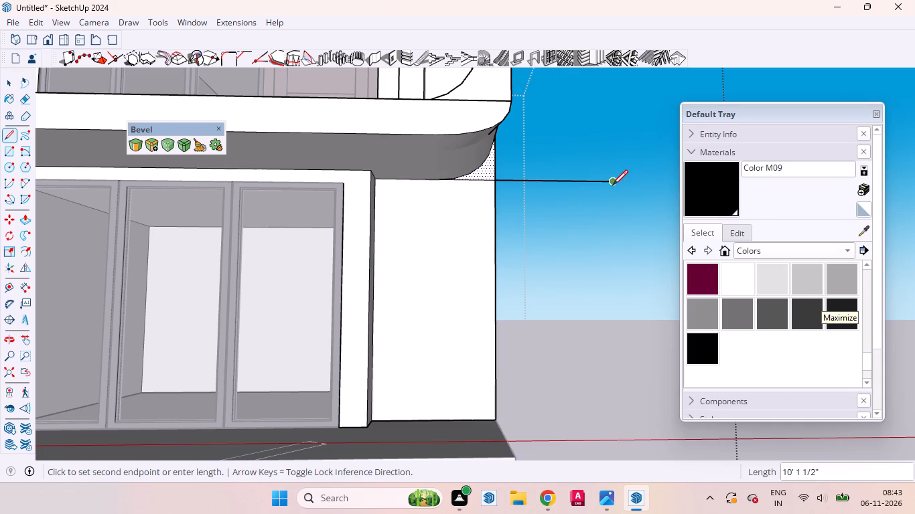
Draw a vertical line about 8' 10 3/4" down the blue axis from the horizontal line's outer end.
scroll(619, 290, down, 5)
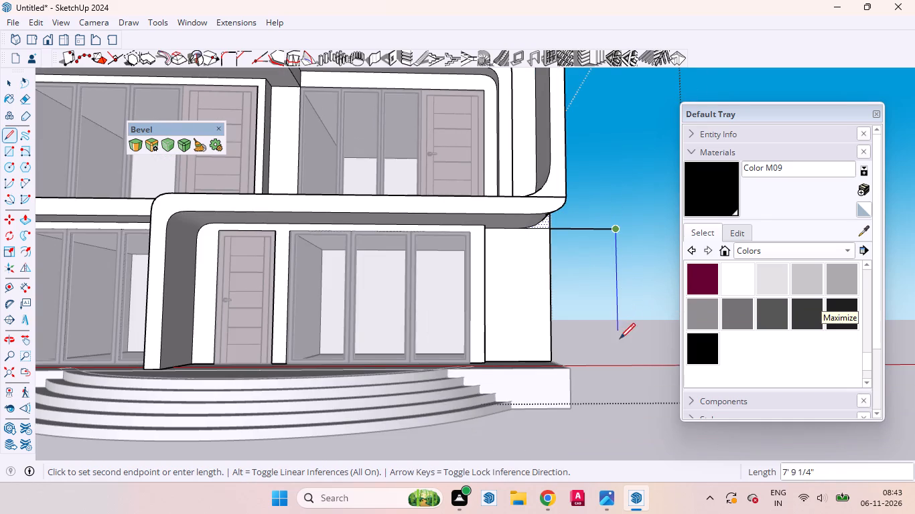
scroll(620, 351, down, 1)
middle_drag(620, 357, 491, 388)
scroll(502, 376, down, 10)
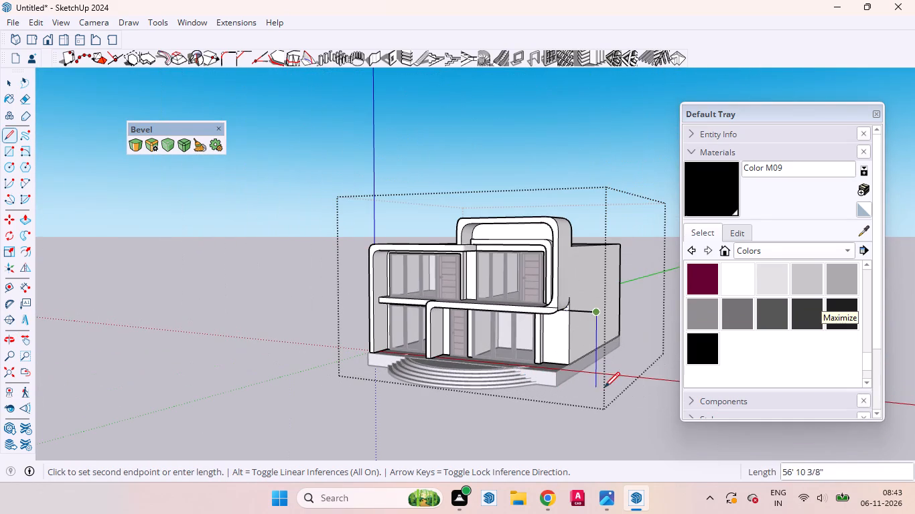
middle_drag(599, 364, 677, 355)
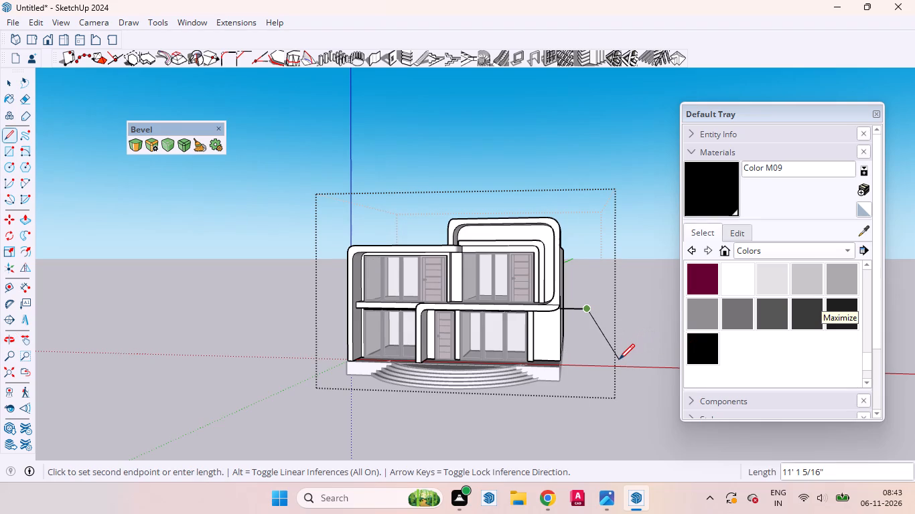
scroll(591, 362, up, 5)
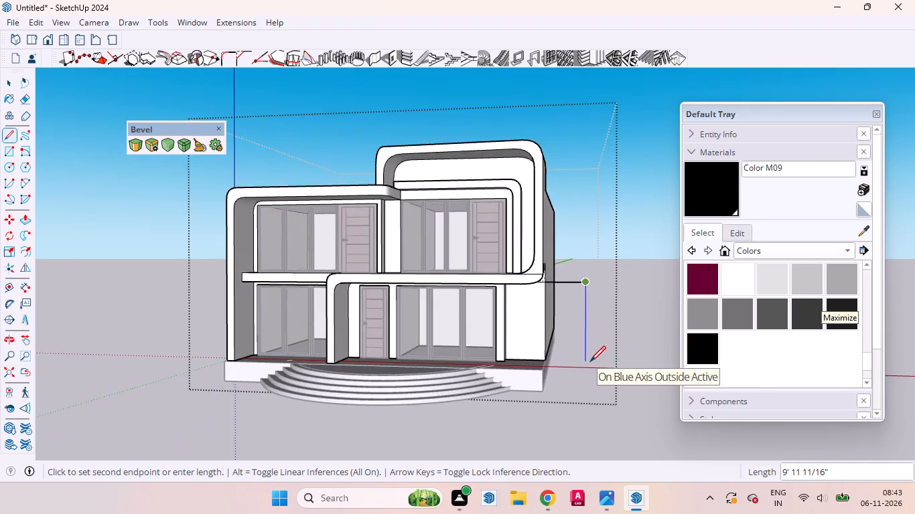
scroll(590, 361, up, 3)
click(589, 350)
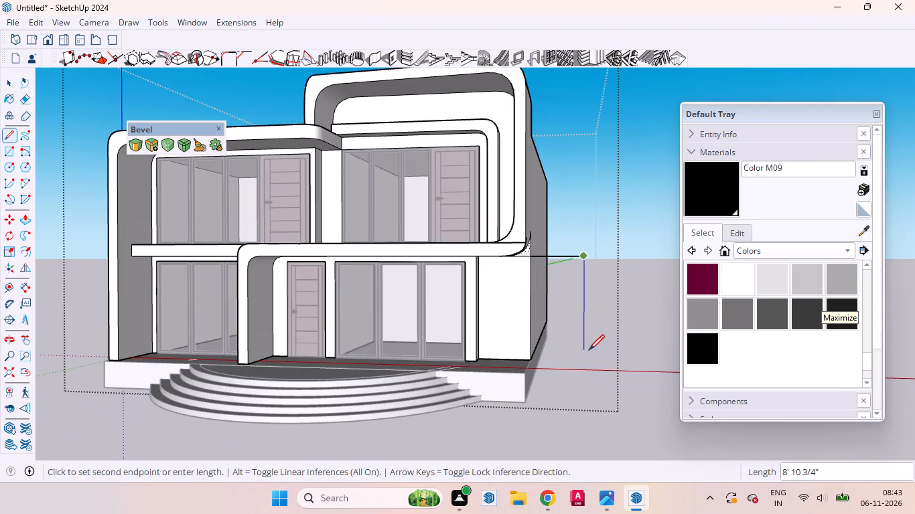
scroll(543, 357, up, 11)
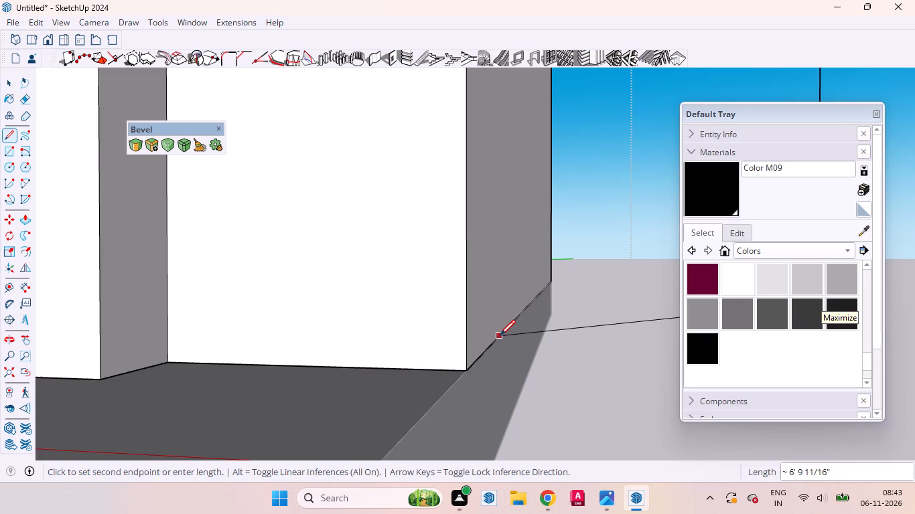
scroll(496, 347, down, 11)
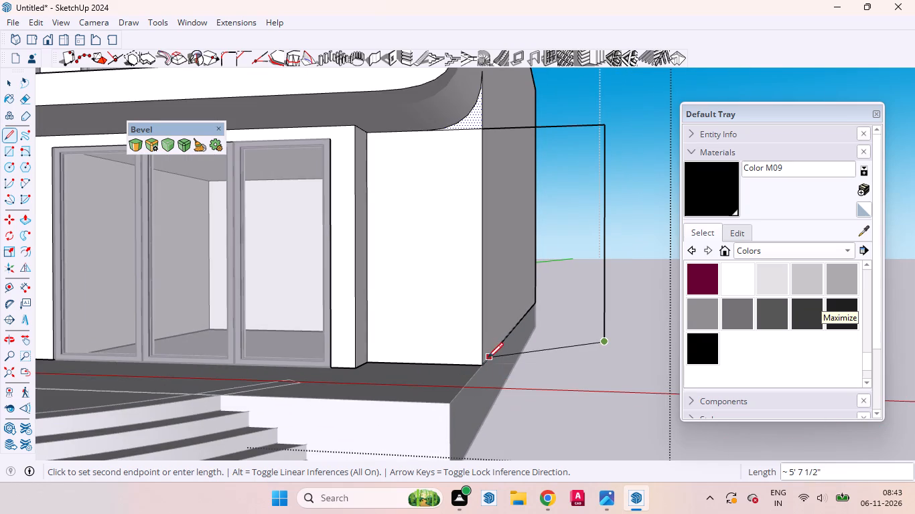
key(space)
Draw a line about 5' 3/4" from the vertical line's lower end back to the wall's corner edge, closing the outline into a face.
scroll(494, 363, down, 4)
scroll(494, 363, up, 2)
scroll(494, 363, down, 2)
middle_drag(535, 357, 490, 355)
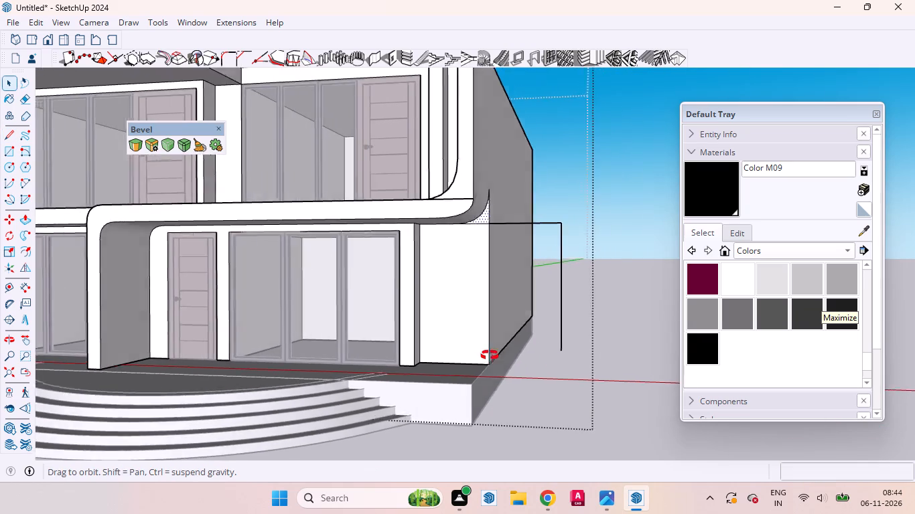
middle_drag(490, 355, 257, 398)
scroll(330, 347, down, 6)
middle_drag(522, 337, 471, 327)
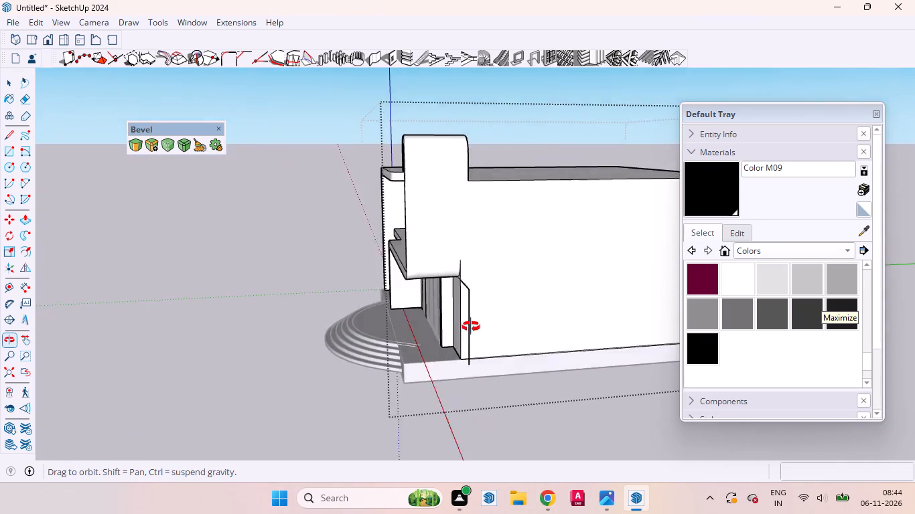
middle_drag(471, 327, 453, 272)
scroll(447, 268, up, 6)
middle_drag(450, 291, 303, 331)
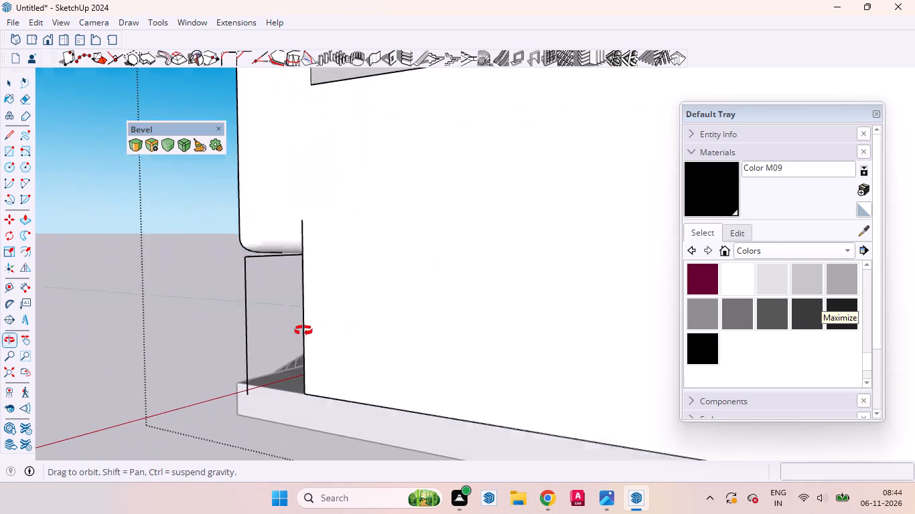
middle_drag(303, 331, 287, 337)
scroll(269, 385, up, 6)
key(l)
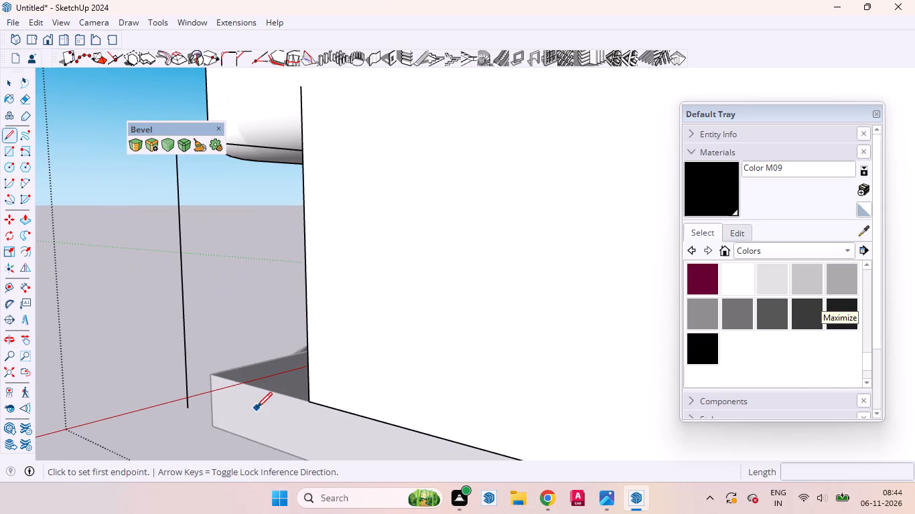
click(191, 410)
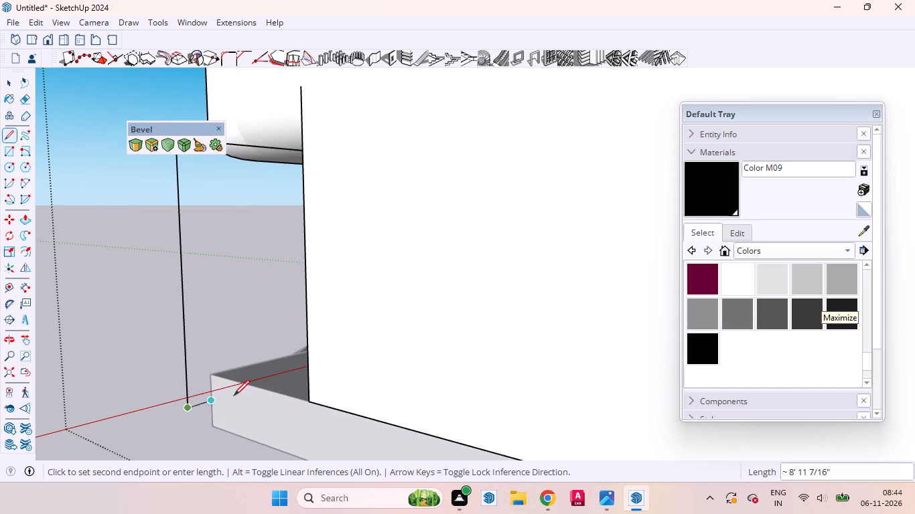
click(307, 377)
middle_drag(249, 414, 499, 390)
scroll(468, 405, down, 6)
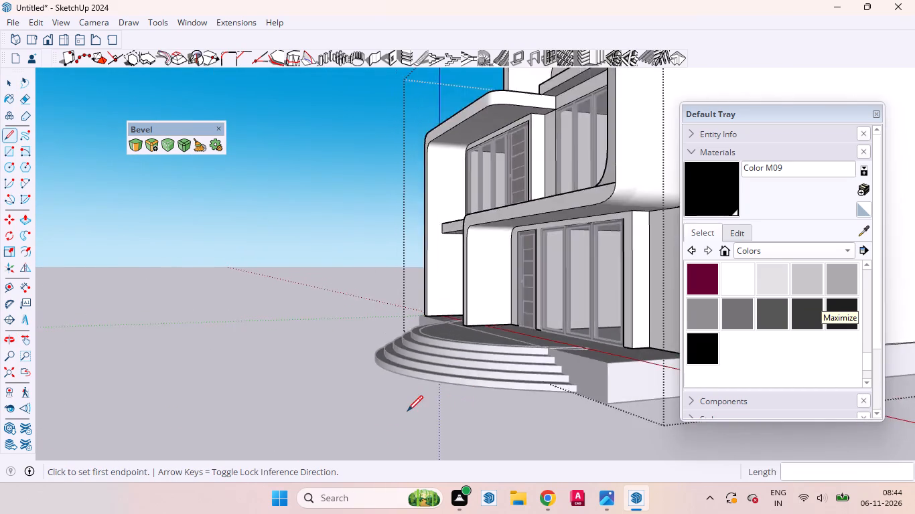
scroll(407, 411, down, 10)
key(space)
scroll(537, 389, up, 6)
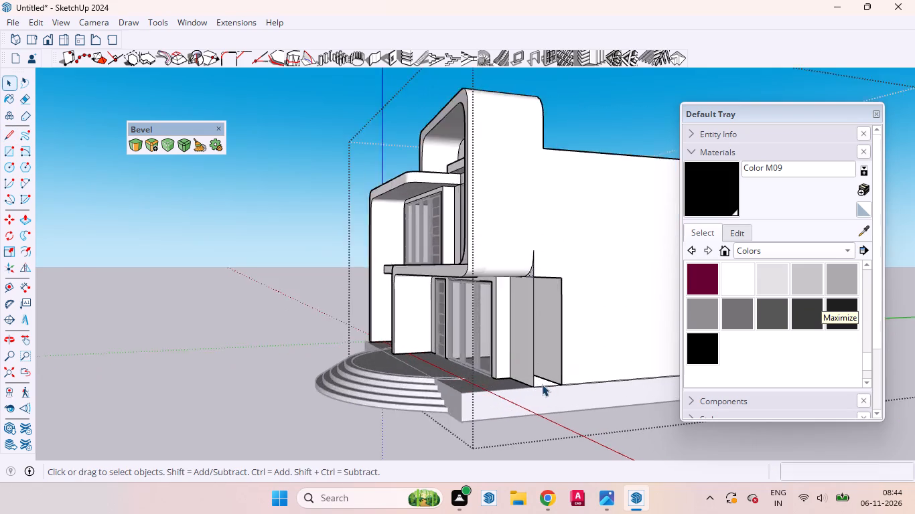
Move the bottom edge of the wall extension face down about 1' 1 1/4" to the existing wall's lower corner.
scroll(542, 384, up, 9)
click(549, 374)
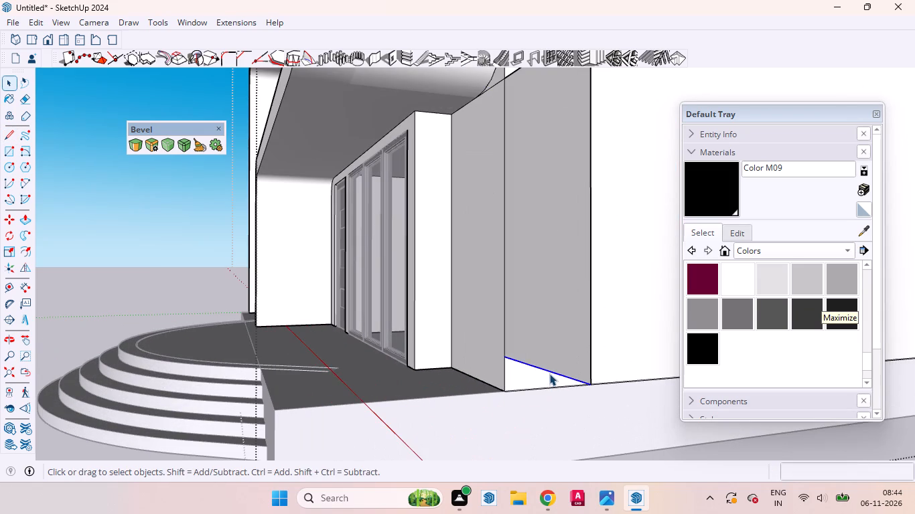
key(m)
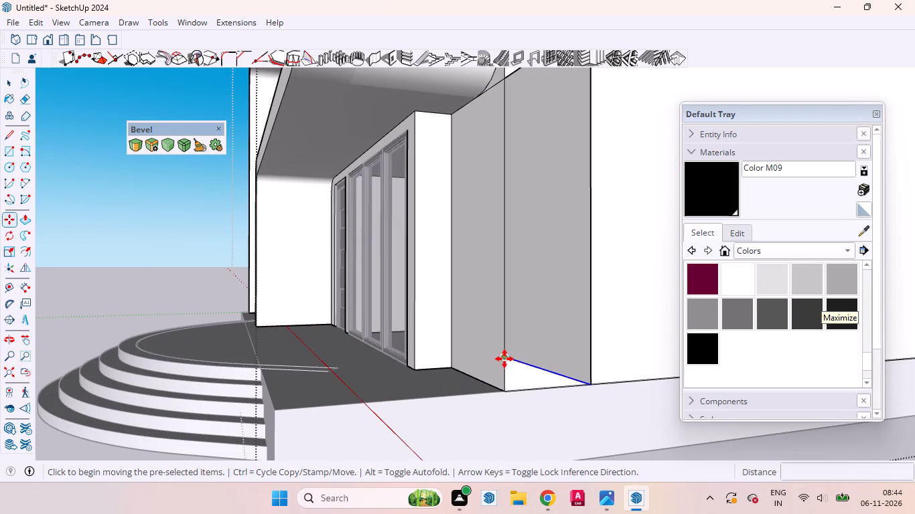
click(504, 359)
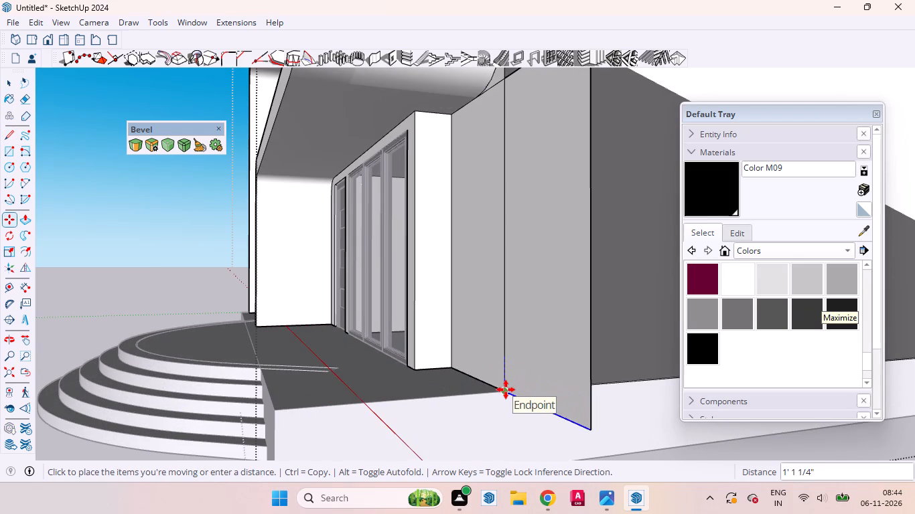
click(506, 390)
scroll(500, 413, down, 10)
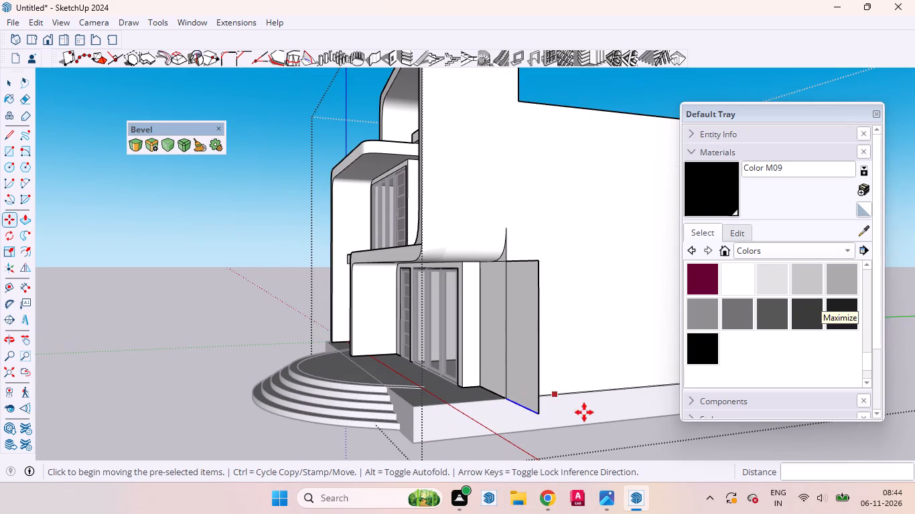
key(space)
Push/Pull the wall extension face about 2' 5 1/16" backward alongside the side wall, and leave the house group.
middle_drag(481, 381, 639, 353)
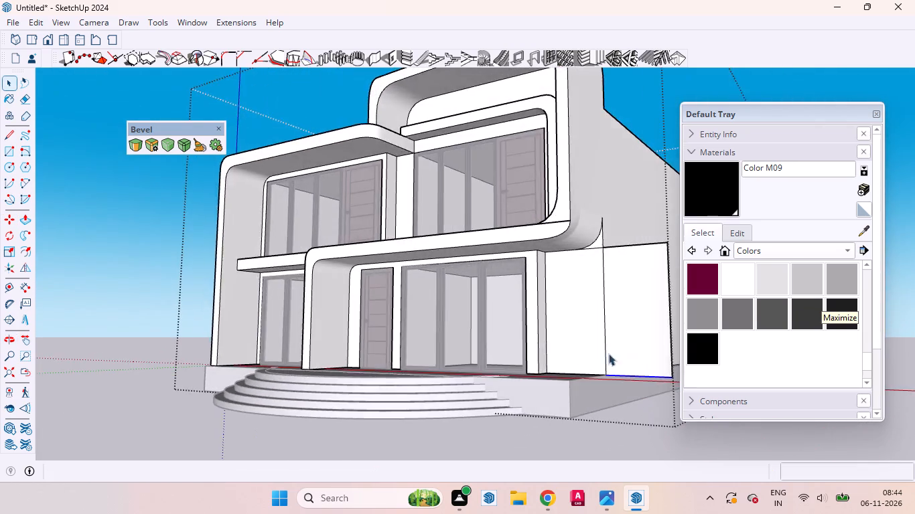
scroll(468, 354, down, 9)
scroll(552, 343, up, 4)
middle_drag(559, 343, 98, 398)
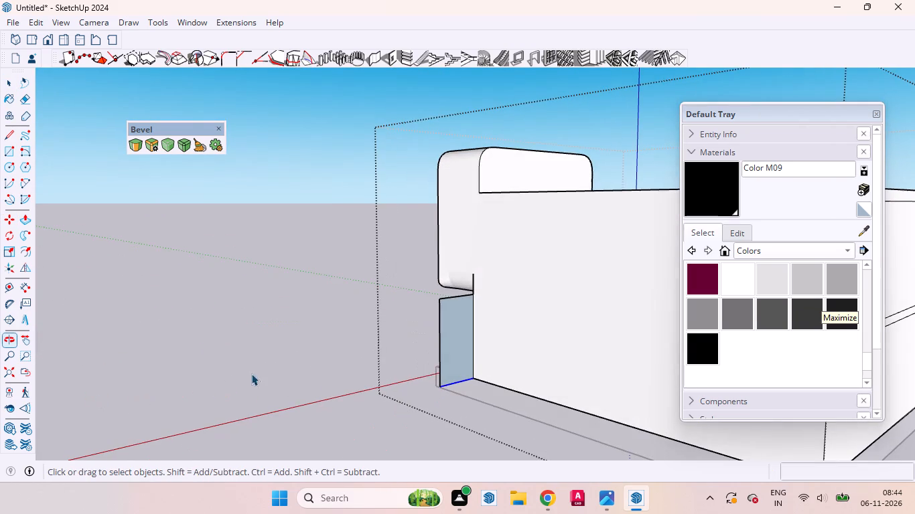
click(465, 345)
key(p)
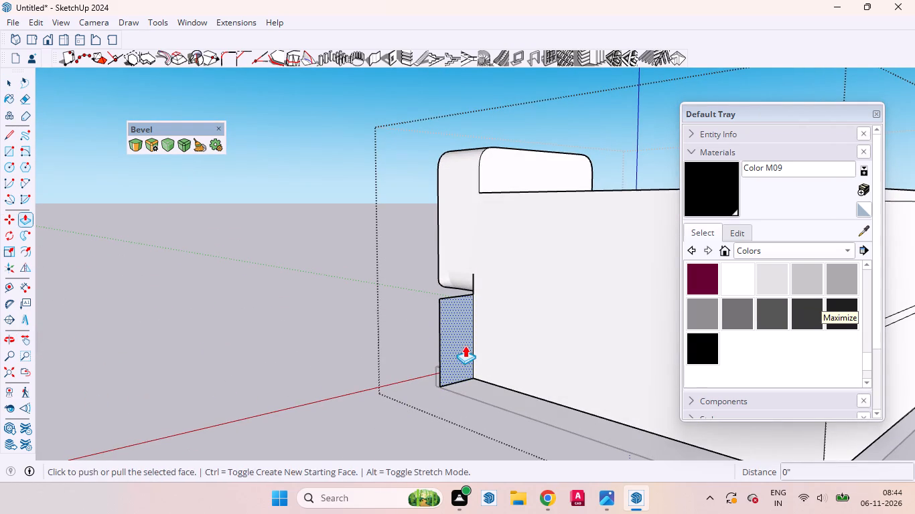
click(467, 344)
key(ctrl+z)
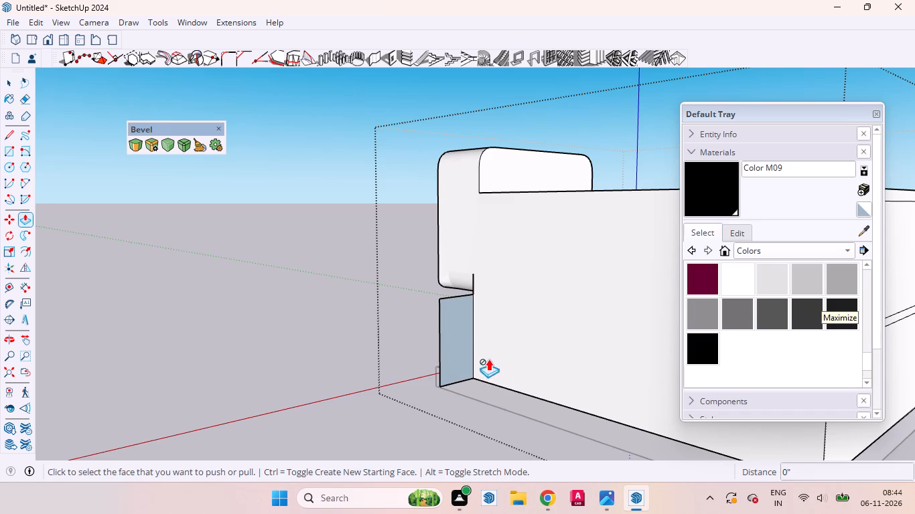
click(464, 336)
click(476, 348)
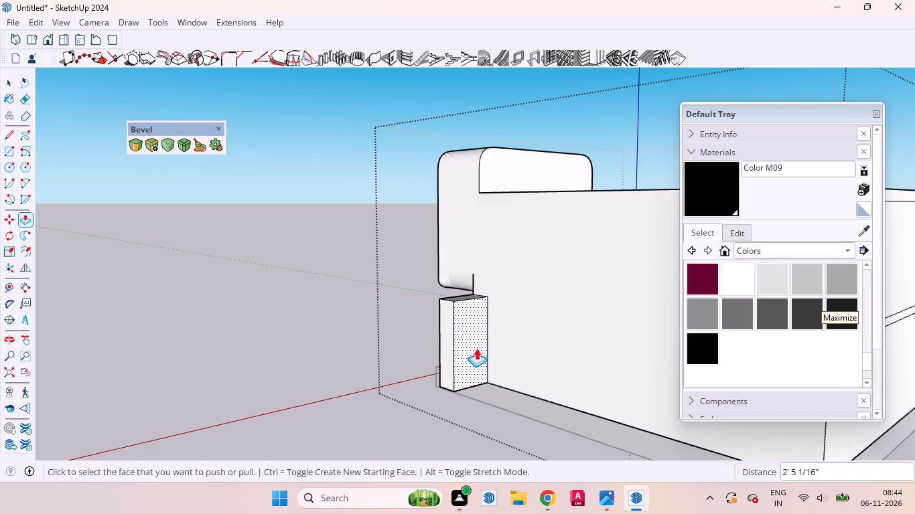
key(space)
click(275, 333)
Examine the thickened wall extension against the whole house from the side, above and the front.
middle_drag(279, 337, 626, 330)
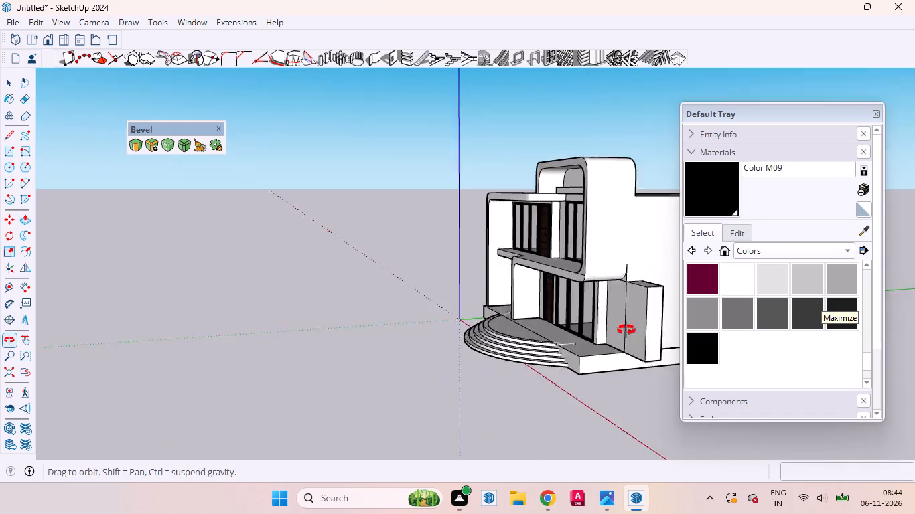
middle_drag(626, 330, 627, 330)
scroll(551, 334, down, 5)
middle_drag(588, 321, 672, 300)
scroll(654, 297, up, 13)
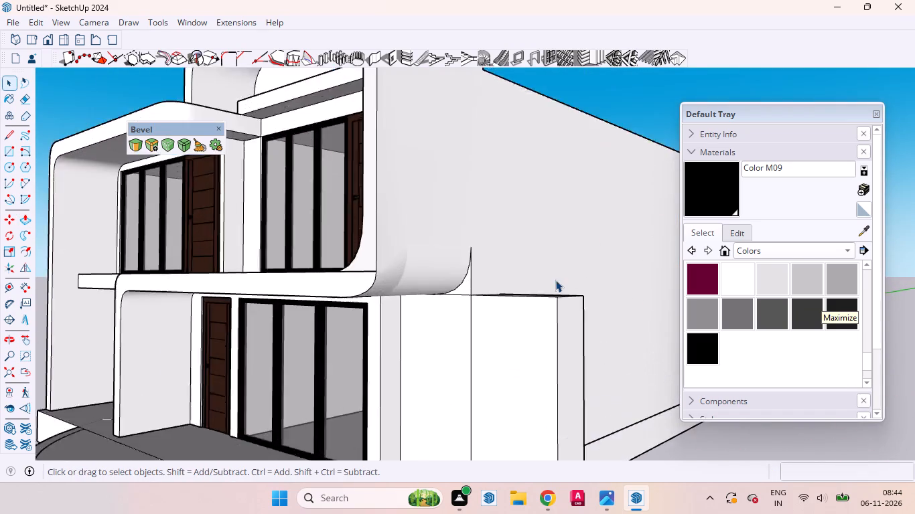
scroll(555, 280, up, 2)
middle_drag(546, 308, 557, 409)
scroll(556, 404, up, 1)
scroll(541, 387, down, 5)
scroll(539, 373, up, 3)
scroll(539, 374, down, 11)
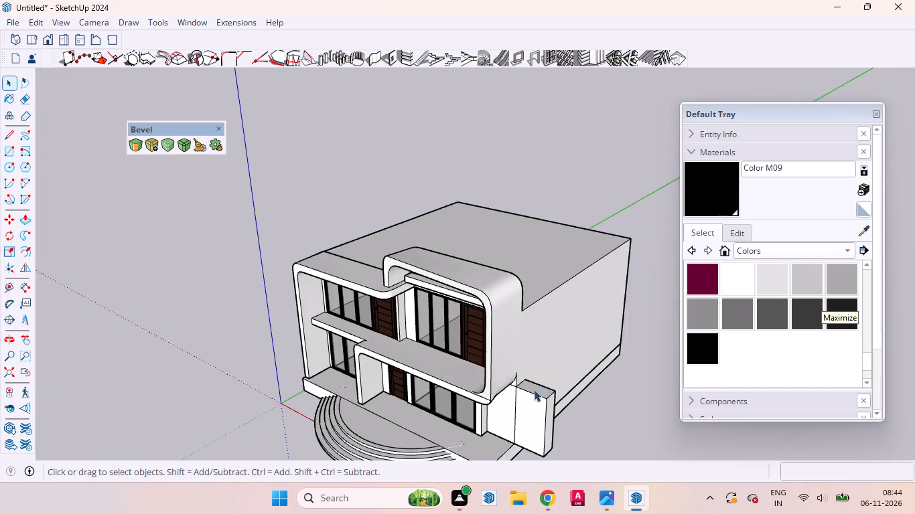
middle_drag(521, 428, 642, 262)
scroll(610, 321, up, 4)
scroll(591, 335, down, 10)
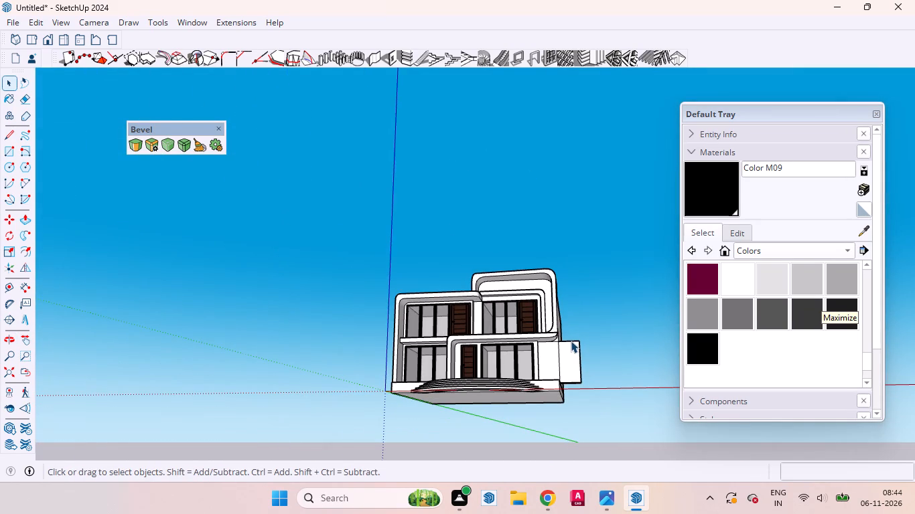
scroll(567, 342, down, 6)
scroll(569, 343, up, 10)
Inside the house group, erase the vertical seam edge between the original ground-floor front wall and its extension.
click(553, 339)
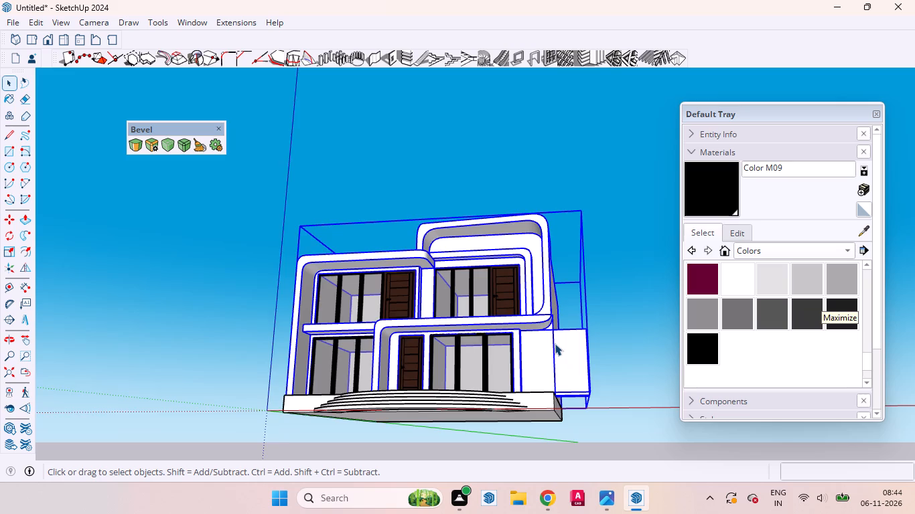
click(555, 343)
drag(555, 343, 555, 353)
click(555, 353)
right_click(555, 353)
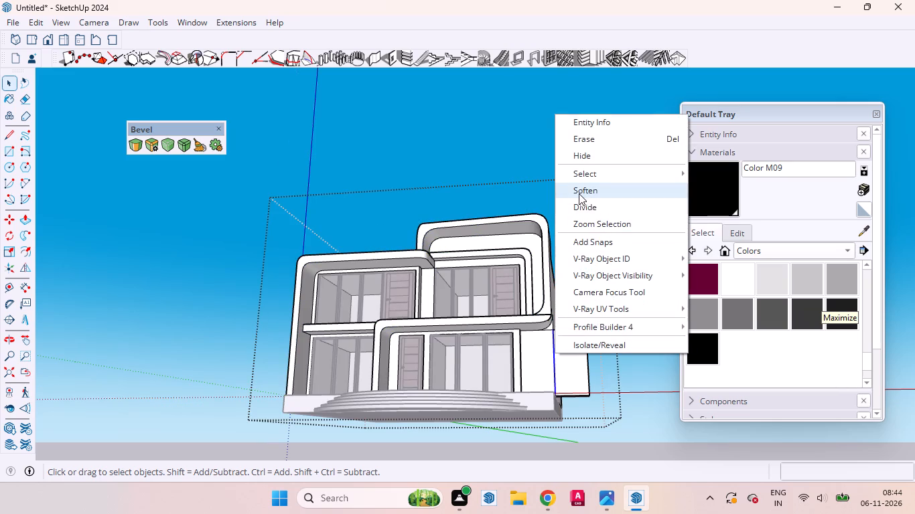
click(588, 143)
Place guides on the merged blank wall face, 12" below its top edge and 1' in from its outer vertical edge.
scroll(549, 390, up, 4)
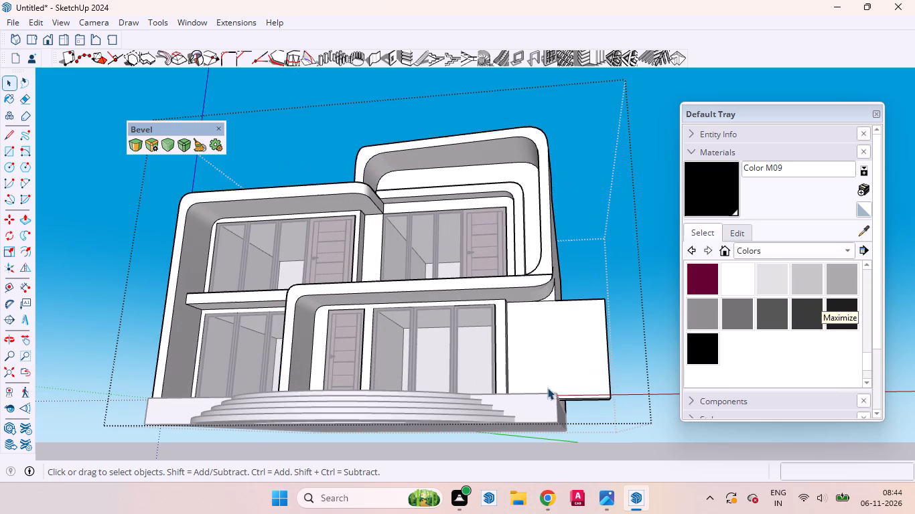
click(546, 346)
middle_drag(544, 349, 552, 397)
scroll(537, 353, up, 1)
scroll(537, 353, down, 1)
scroll(537, 353, up, 4)
scroll(523, 273, up, 4)
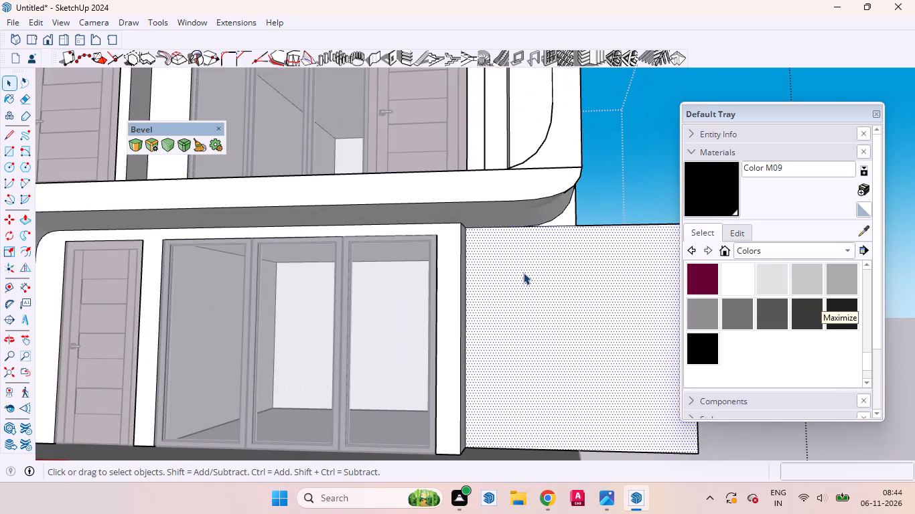
scroll(523, 275, down, 8)
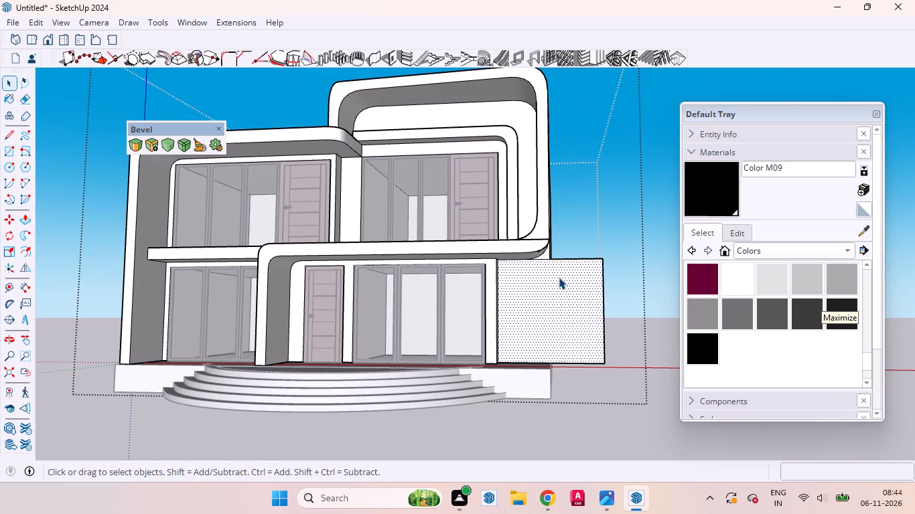
scroll(563, 284, up, 2)
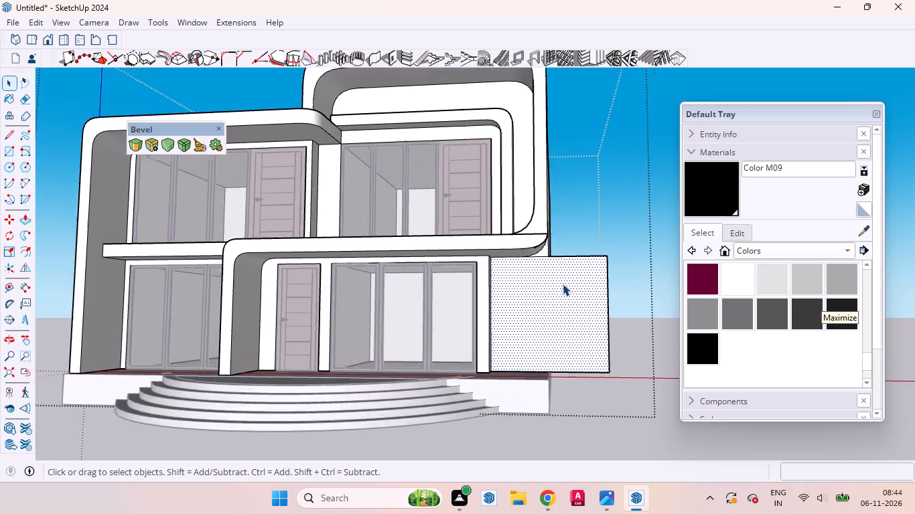
scroll(563, 284, up, 5)
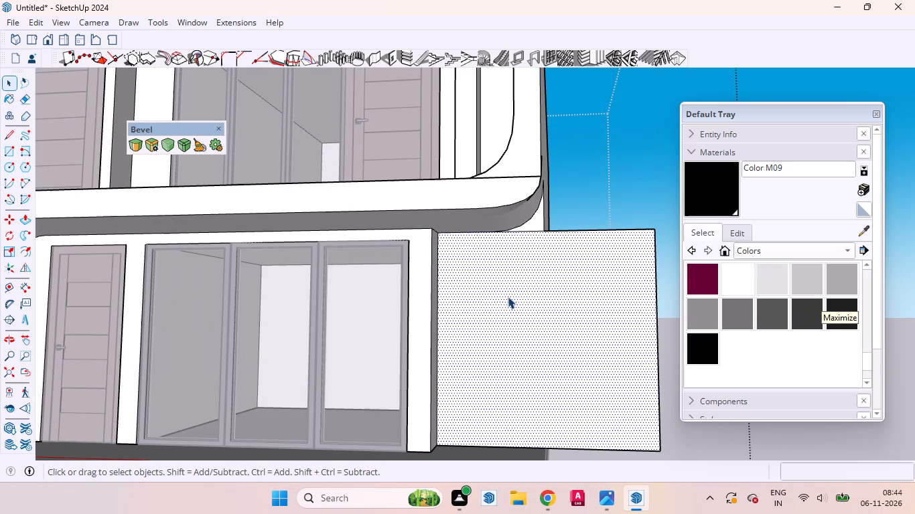
key(t)
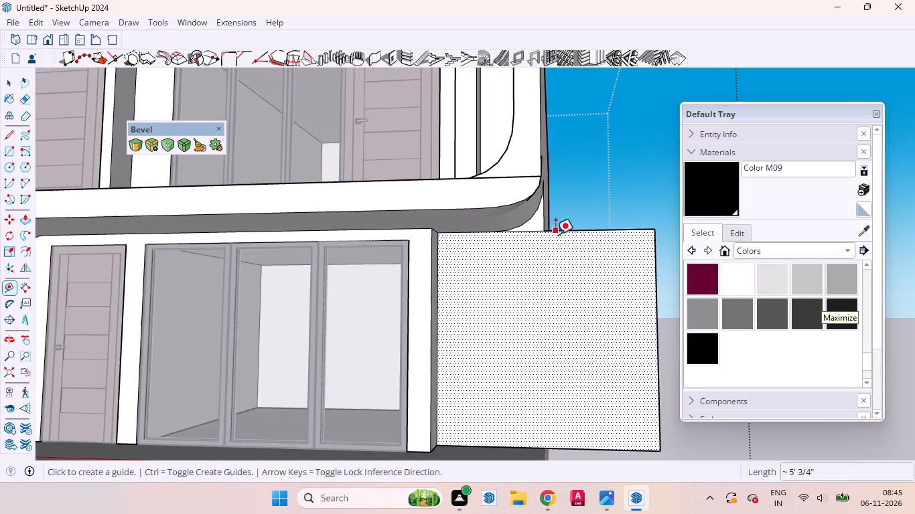
click(555, 234)
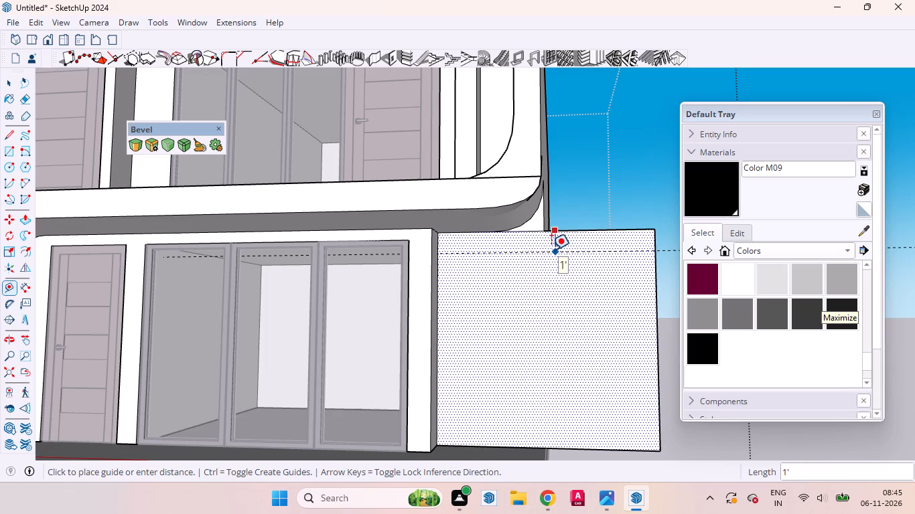
text(12)
key(Return)
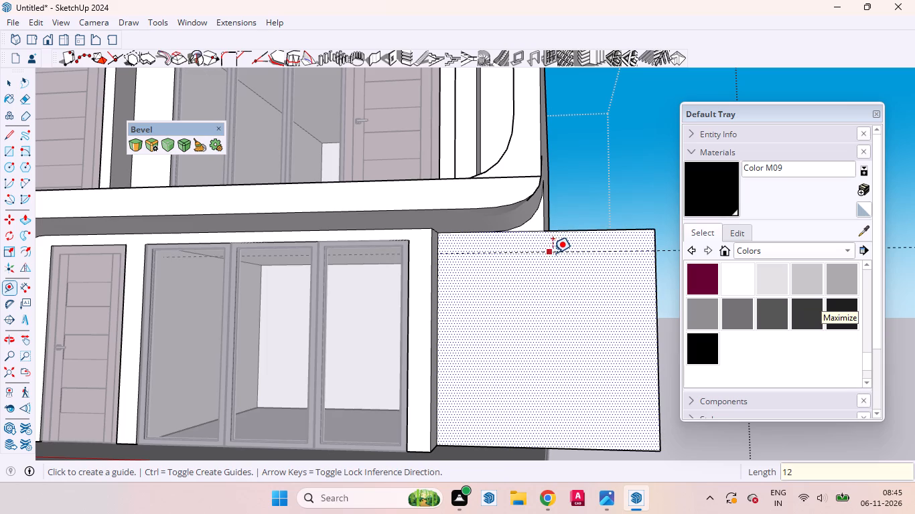
click(658, 300)
click(636, 297)
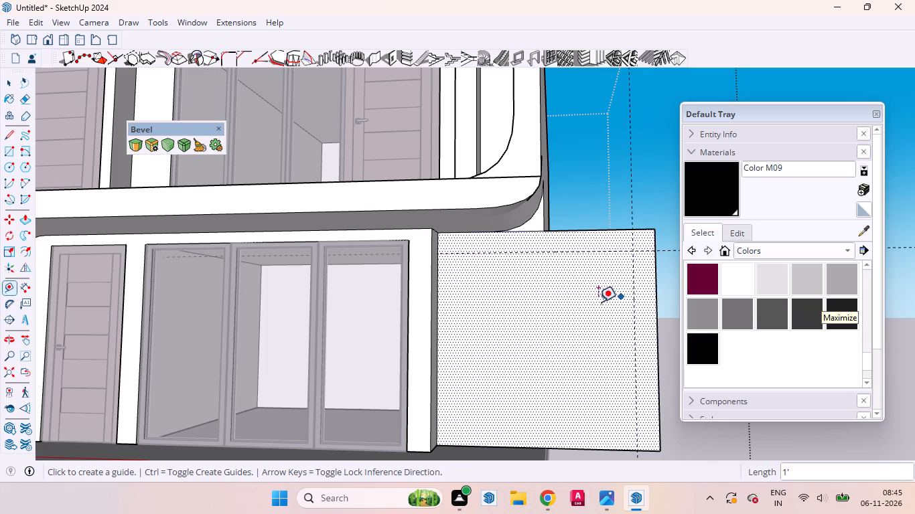
Draw a 1' high rectangle along the wall's top edge, from its inner top corner to the guide at the outer edge.
key(space)
key(r)
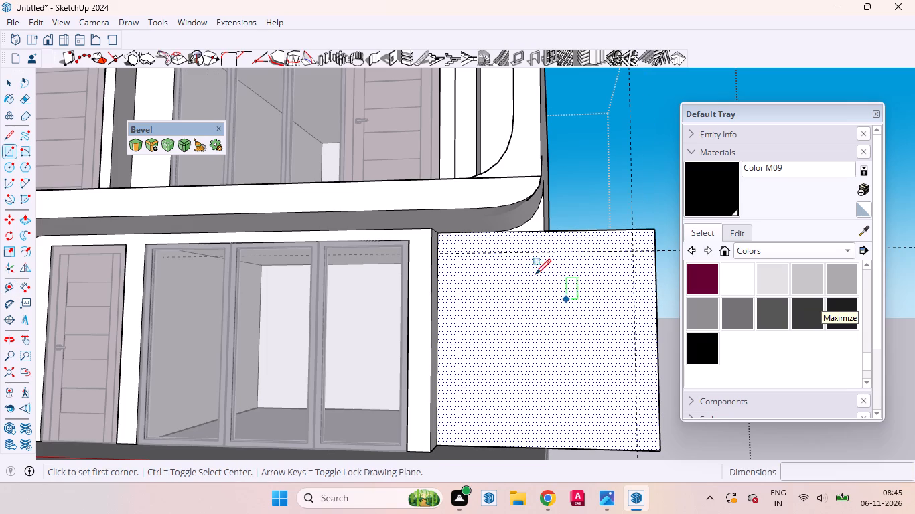
scroll(488, 254, up, 9)
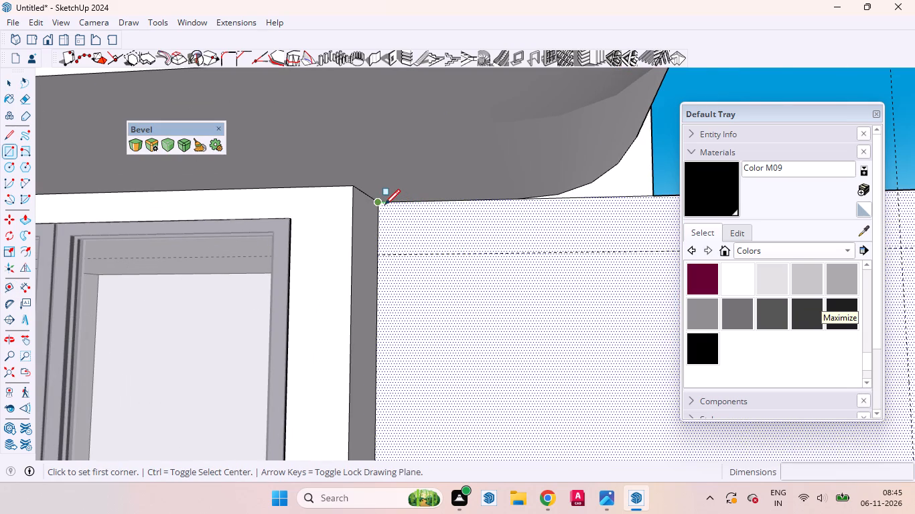
click(384, 204)
scroll(409, 240, down, 12)
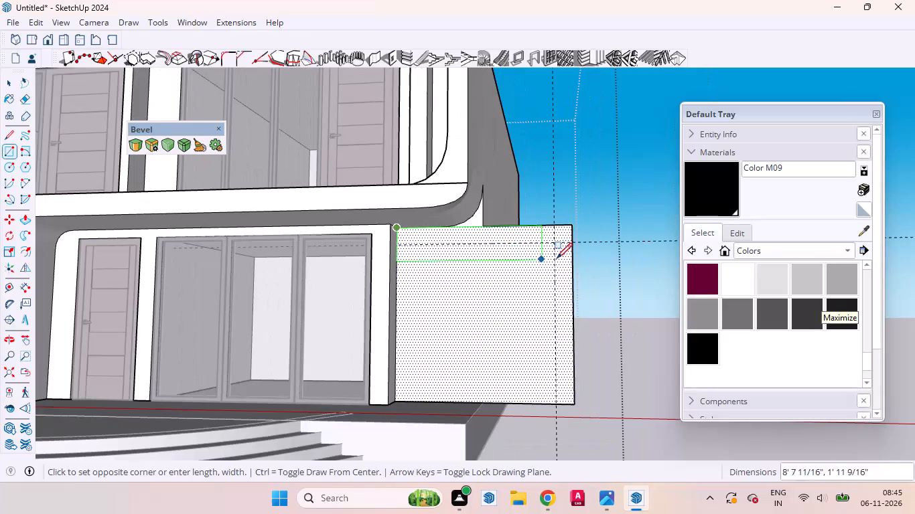
click(573, 242)
scroll(569, 248, up, 7)
scroll(565, 246, down, 2)
Draw a 1' by 9' vertical rectangle from the guides' intersection down to the wall's outer bottom corner.
scroll(565, 246, up, 3)
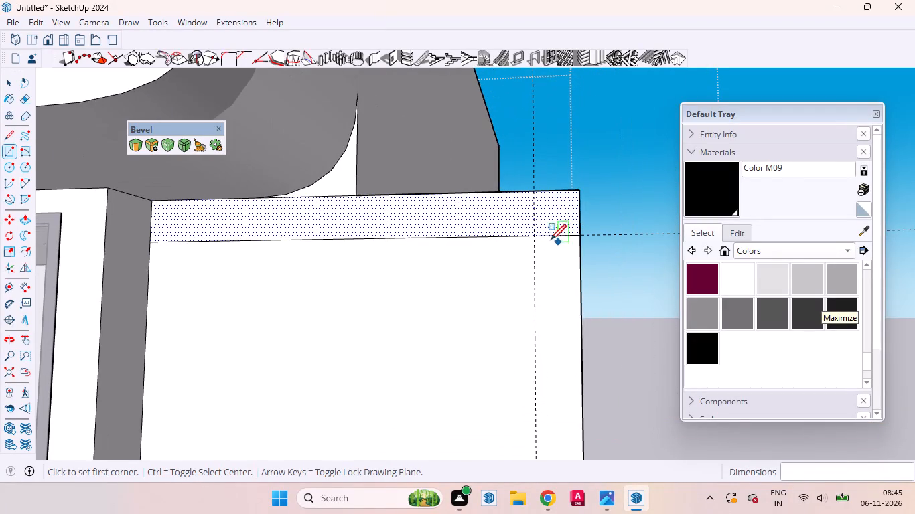
click(537, 234)
scroll(545, 312, down, 17)
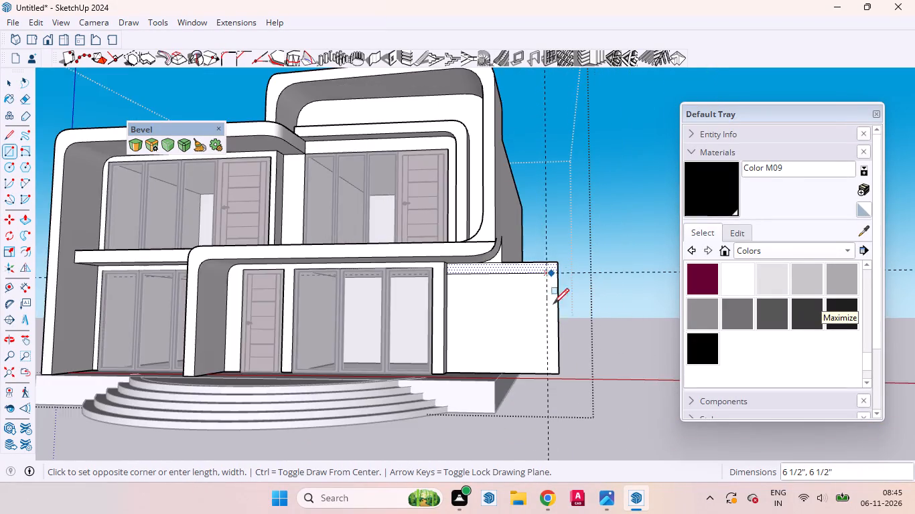
scroll(555, 360, up, 8)
click(559, 385)
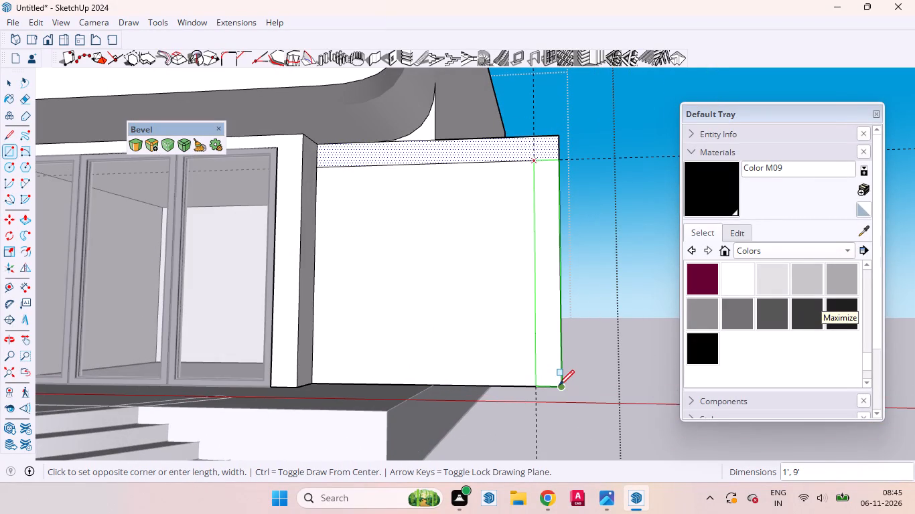
key(space)
Erase the short edge between the top strip and the vertical strip, and select the merged L-shaped border face.
click(543, 161)
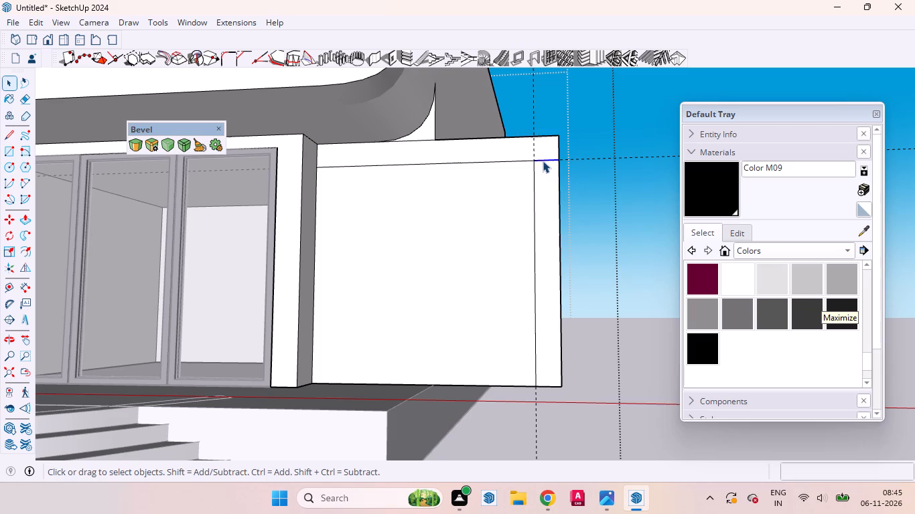
right_click(543, 161)
click(570, 191)
click(551, 201)
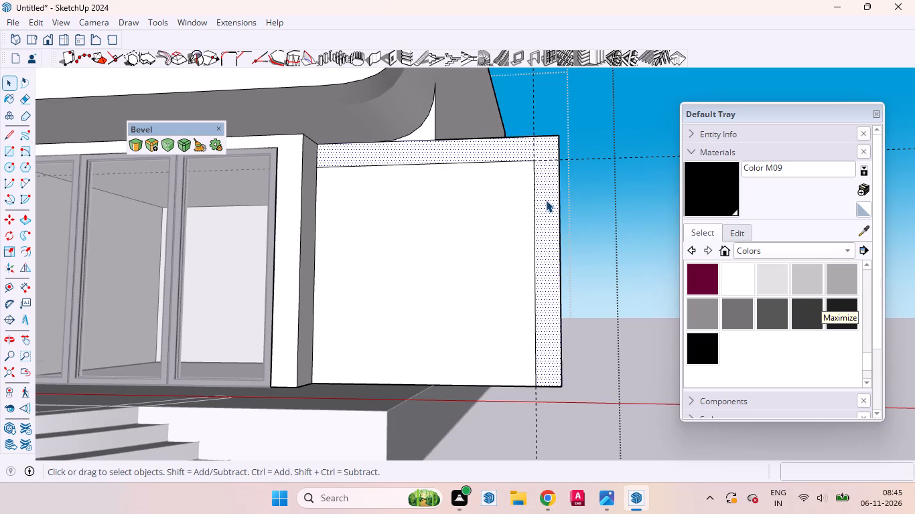
Draw a 10' vertical line down the framed wall face, from the side wall corner on its top edge to its bottom edge.
scroll(546, 200, down, 13)
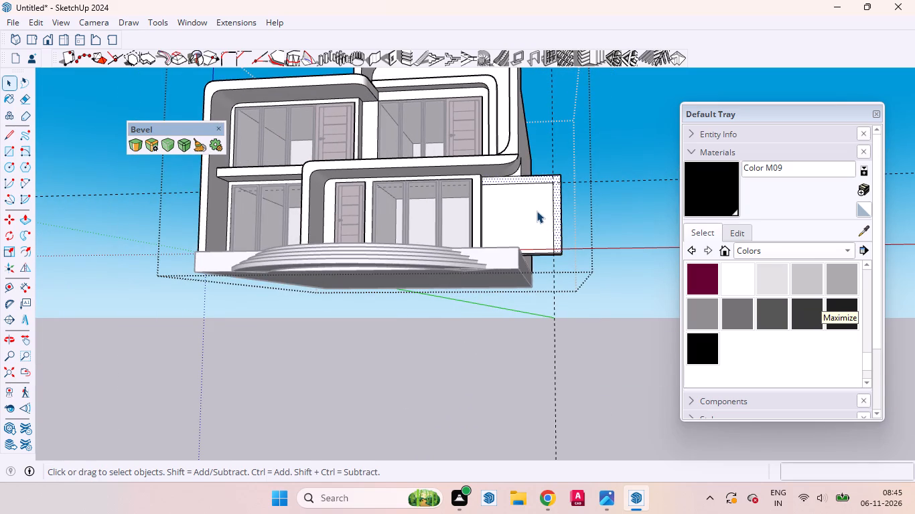
scroll(510, 187, down, 4)
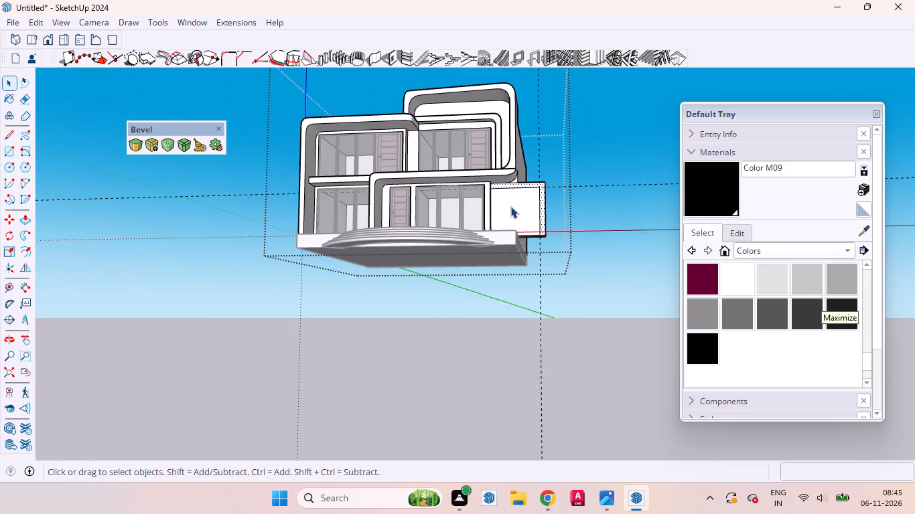
scroll(505, 207, up, 4)
click(513, 220)
middle_drag(534, 255, 342, 357)
scroll(574, 229, up, 4)
scroll(522, 208, down, 4)
middle_drag(564, 207, 459, 225)
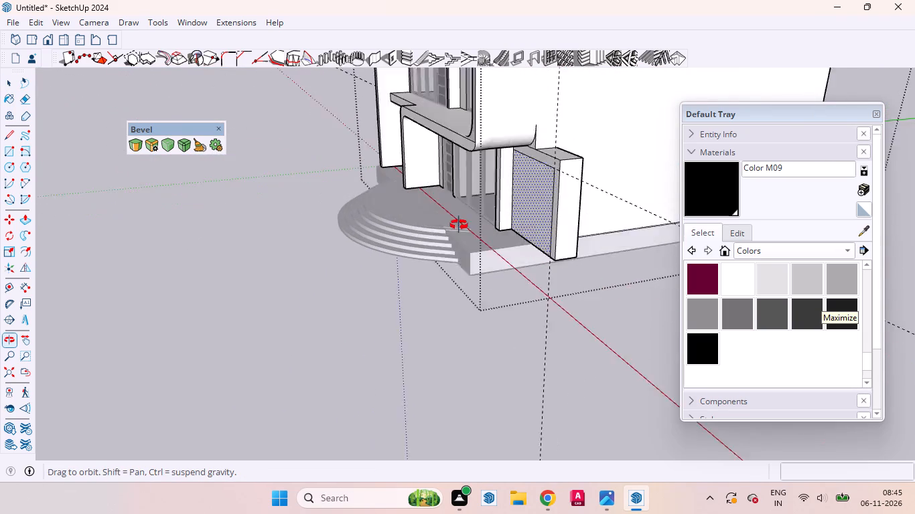
middle_drag(459, 225, 632, 220)
scroll(621, 209, up, 2)
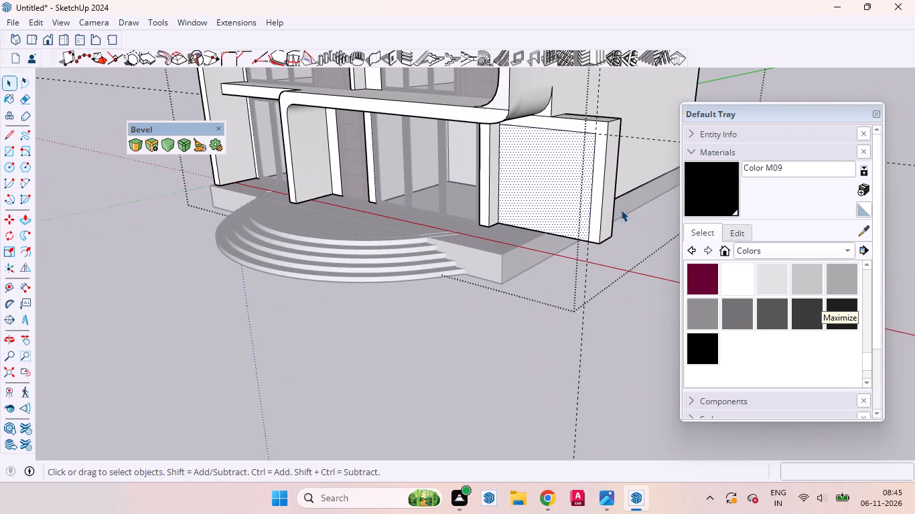
scroll(621, 209, down, 4)
scroll(586, 183, up, 4)
middle_drag(577, 206, 658, 166)
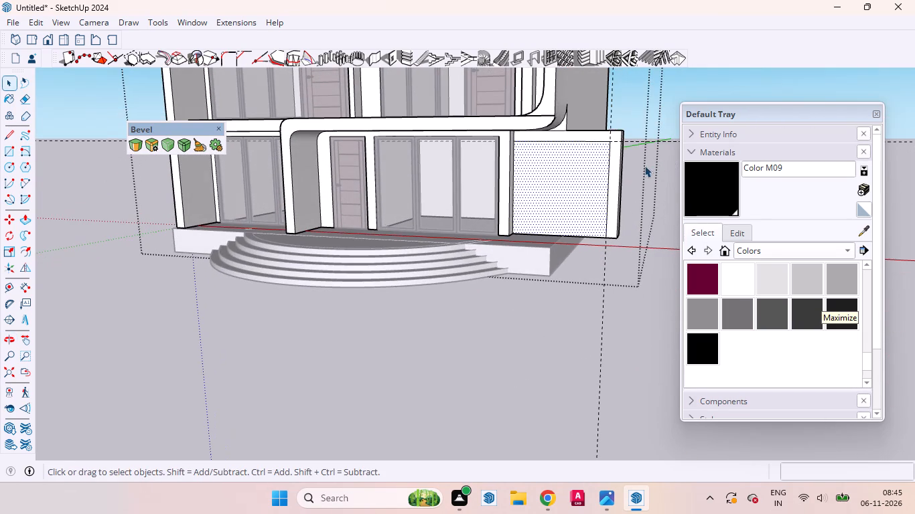
key(l)
scroll(579, 145, up, 3)
scroll(579, 145, down, 1)
scroll(579, 145, up, 1)
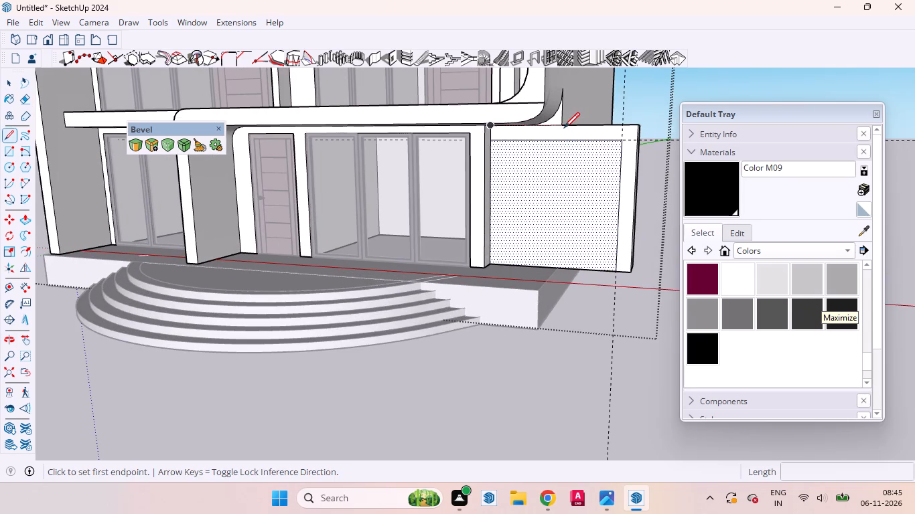
click(564, 126)
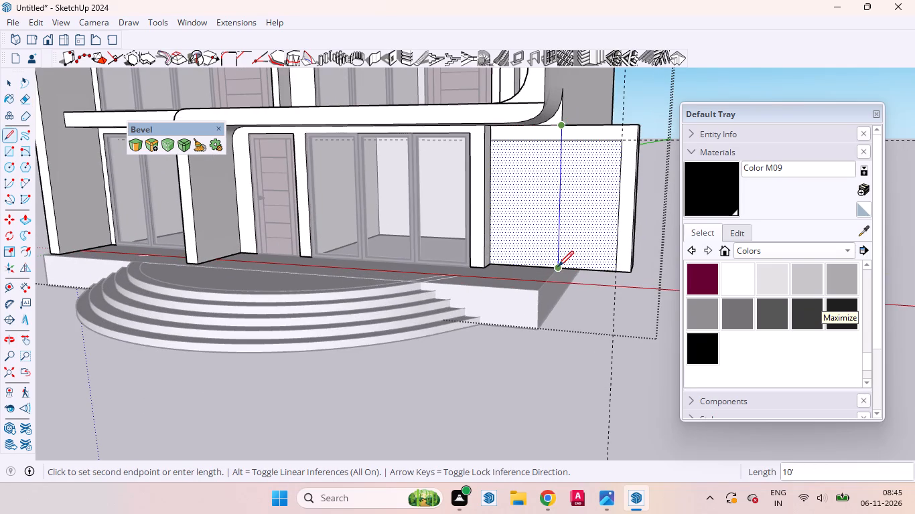
click(558, 266)
Push the outer part of the framed face back 2' 5 1/16" through the wall, leaving an opening beside the post.
key(space)
click(590, 206)
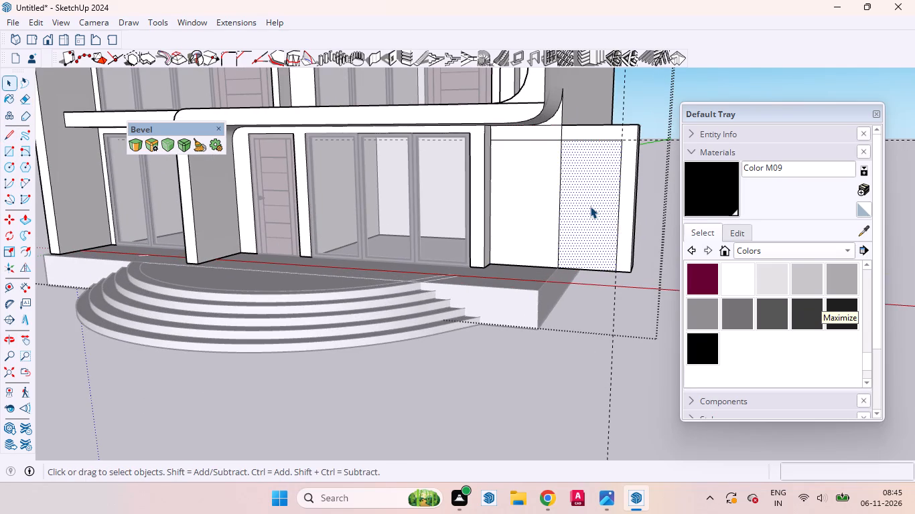
key(p)
drag(590, 206, 604, 191)
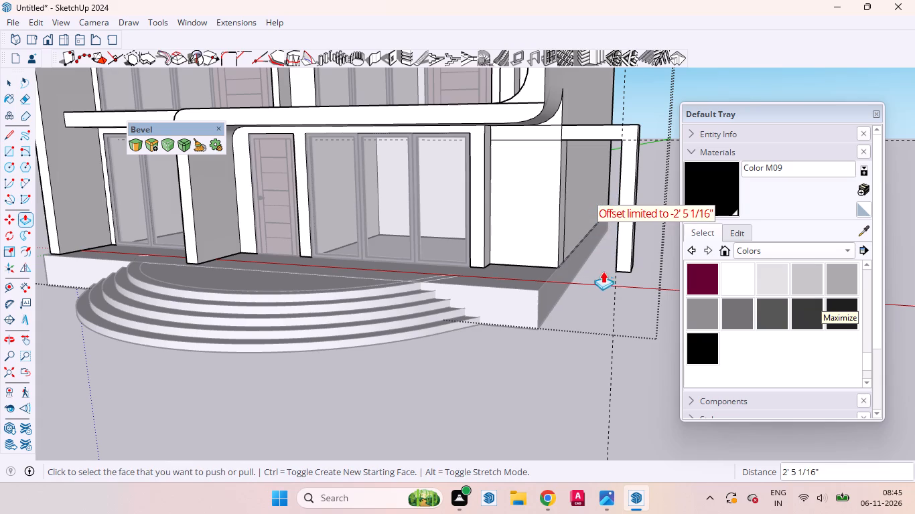
key(space)
scroll(593, 308, down, 10)
click(602, 382)
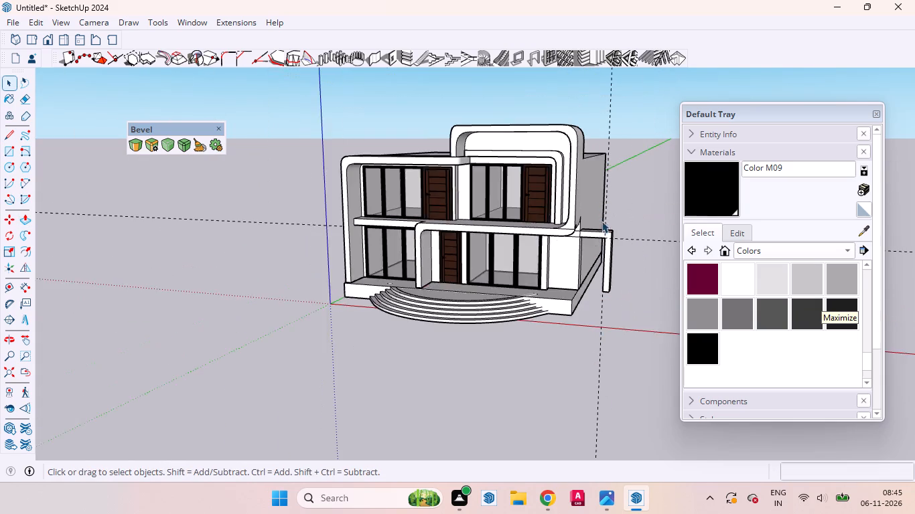
Push the remaining inner part of the framed face back 2' 5 1/16", to the full depth of the frame.
scroll(603, 212, up, 9)
middle_drag(556, 296, 599, 203)
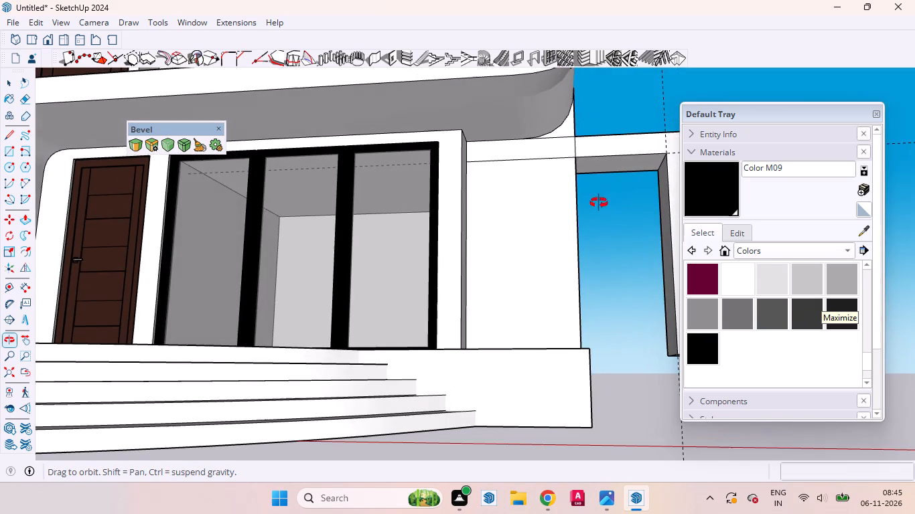
middle_drag(599, 203, 598, 203)
click(500, 220)
middle_drag(535, 238, 533, 268)
double_click(532, 256)
click(551, 221)
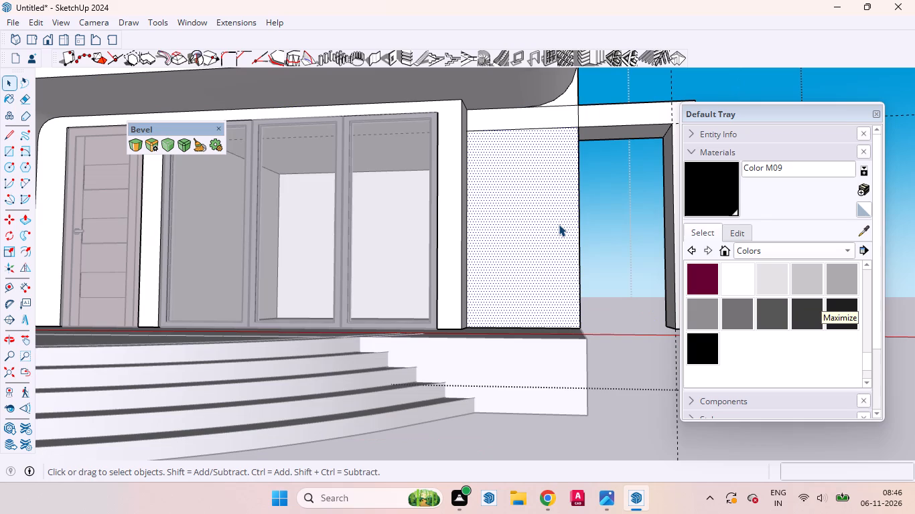
key(p)
drag(543, 233, 545, 233)
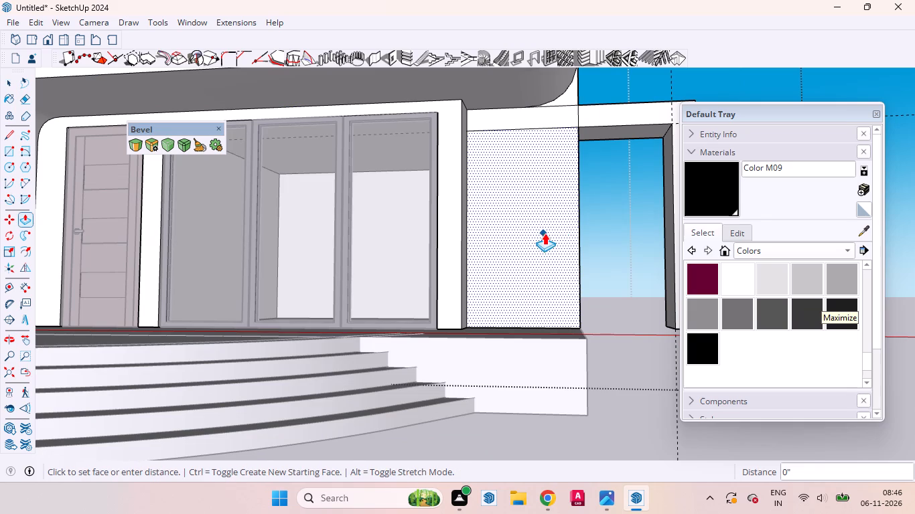
drag(545, 233, 559, 236)
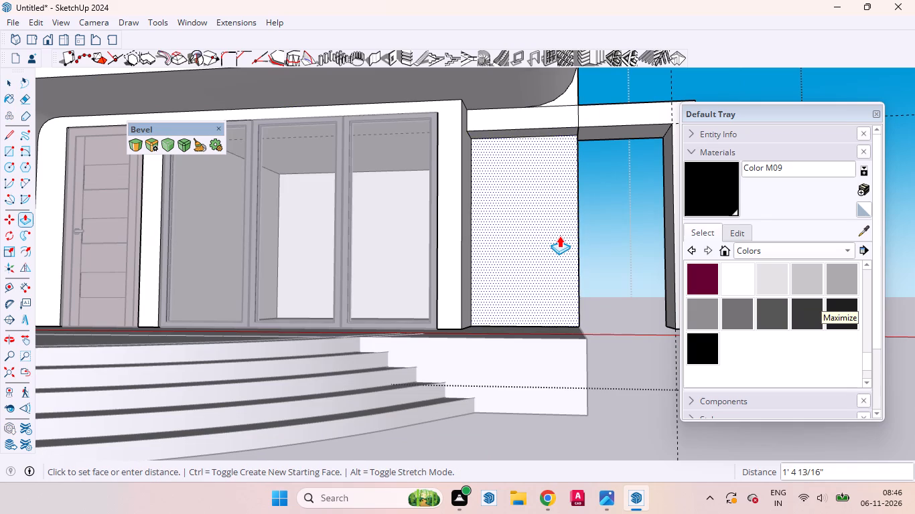
drag(559, 236, 563, 233)
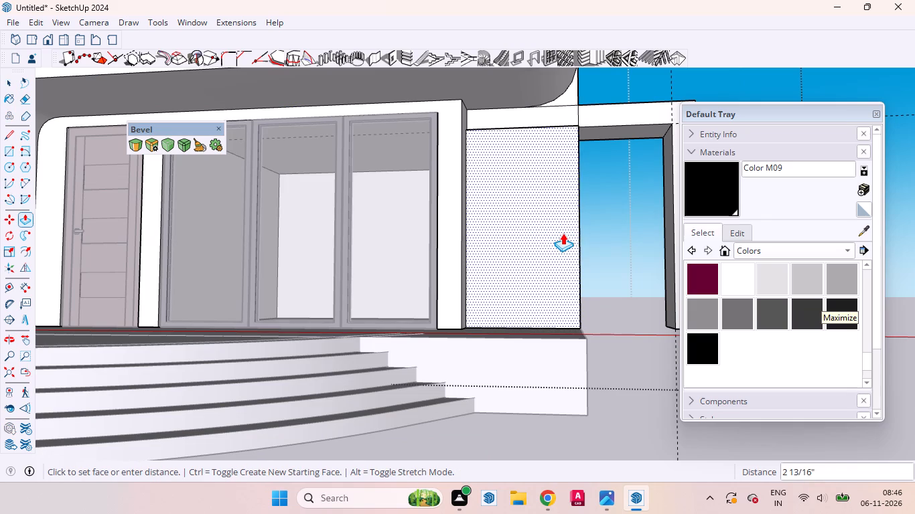
drag(563, 233, 630, 138)
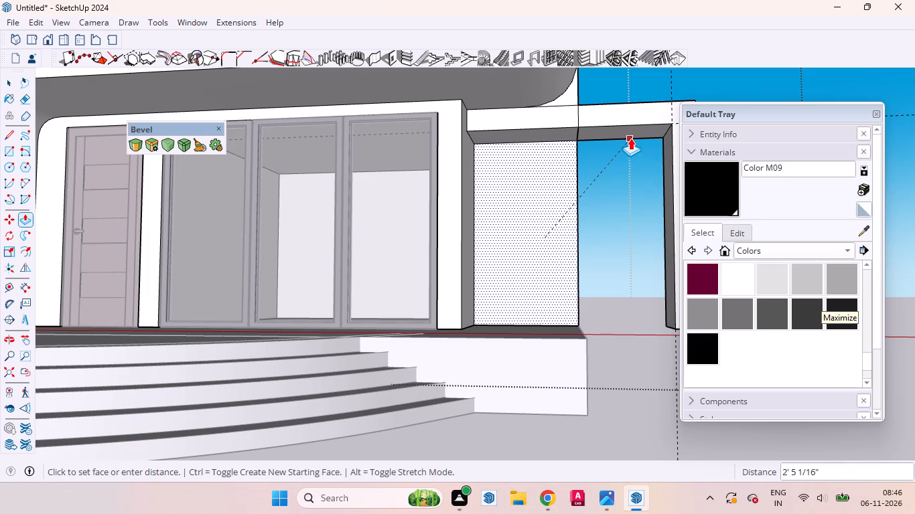
middle_drag(613, 207, 553, 228)
key(space)
Erase the leftover seam edges across the front face and the underside of the frame's top beam.
scroll(630, 75, up, 5)
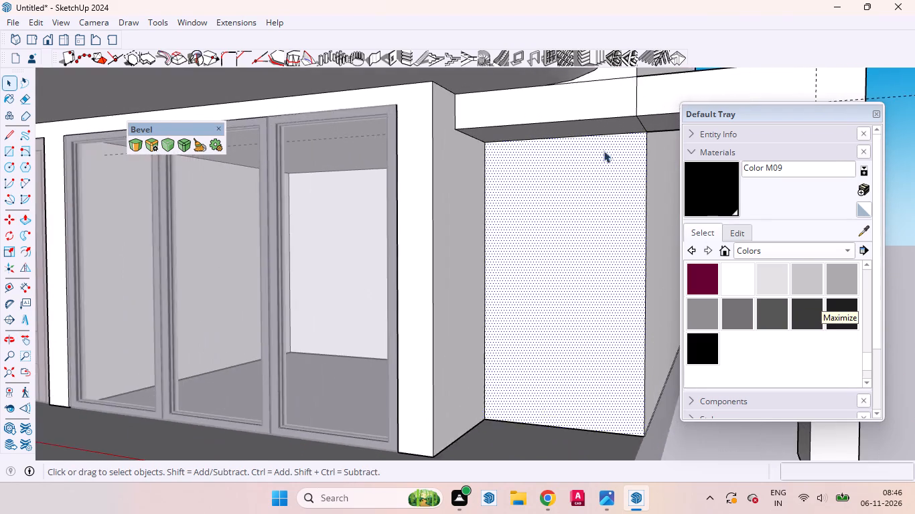
scroll(584, 221, down, 11)
scroll(608, 197, up, 10)
middle_drag(589, 201, 590, 286)
scroll(586, 256, up, 2)
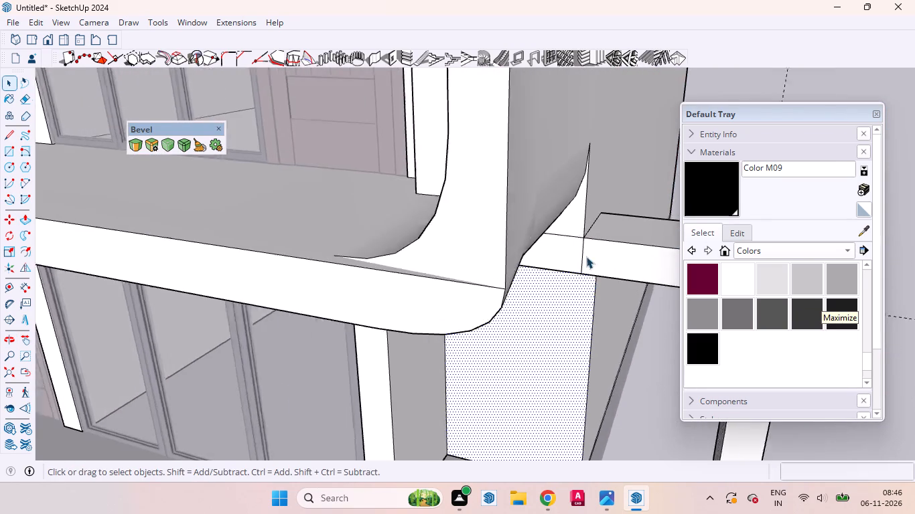
scroll(586, 256, up, 2)
click(581, 245)
right_click(581, 245)
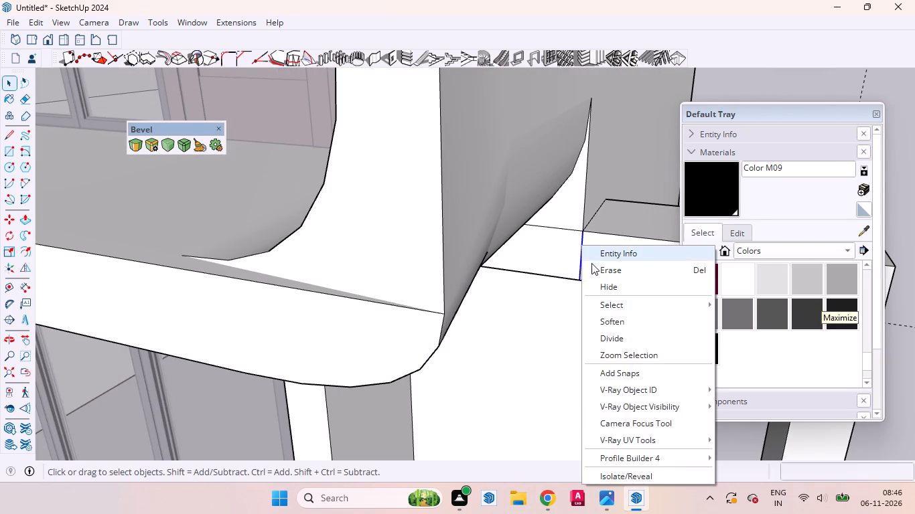
click(592, 262)
middle_drag(577, 295, 619, 126)
scroll(620, 126, up, 1)
scroll(620, 125, down, 1)
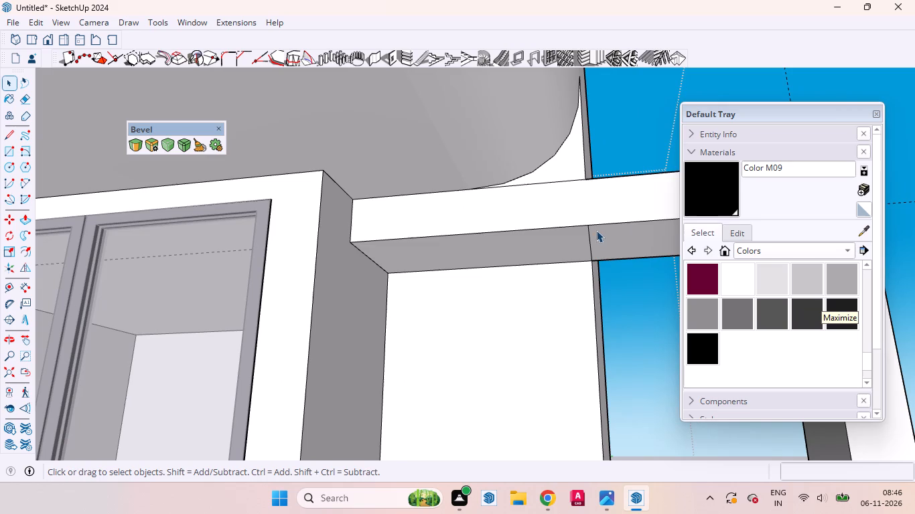
click(589, 232)
right_click(589, 233)
click(609, 254)
scroll(486, 277, down, 17)
middle_drag(511, 278, 606, 339)
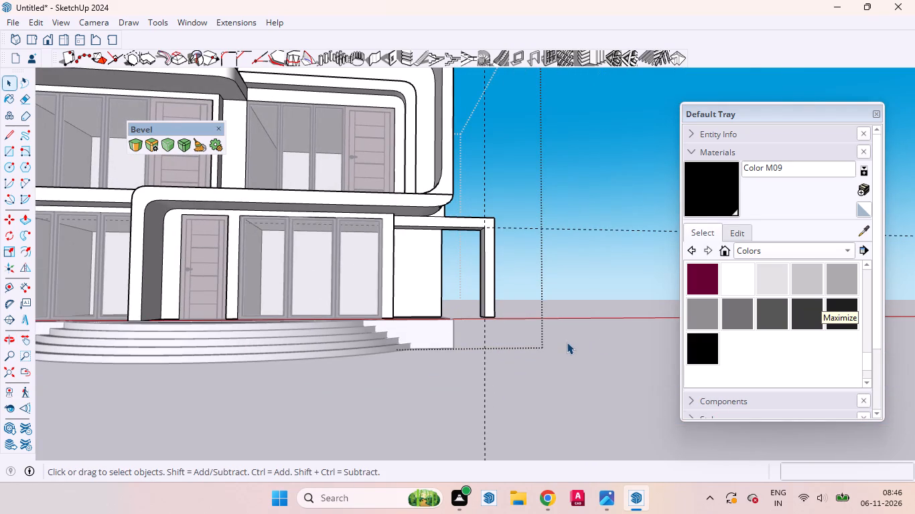
click(534, 370)
click(539, 347)
Extend the side face of the house's base platform outward by about 5' 3/4", under the frame's post.
scroll(594, 323, up, 1)
middle_drag(594, 323, 242, 354)
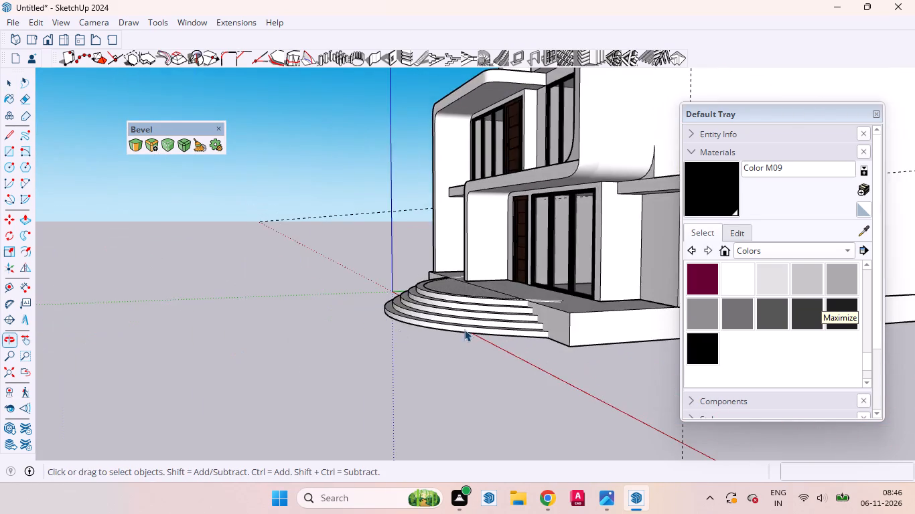
scroll(464, 335, down, 9)
scroll(629, 343, up, 10)
click(404, 319)
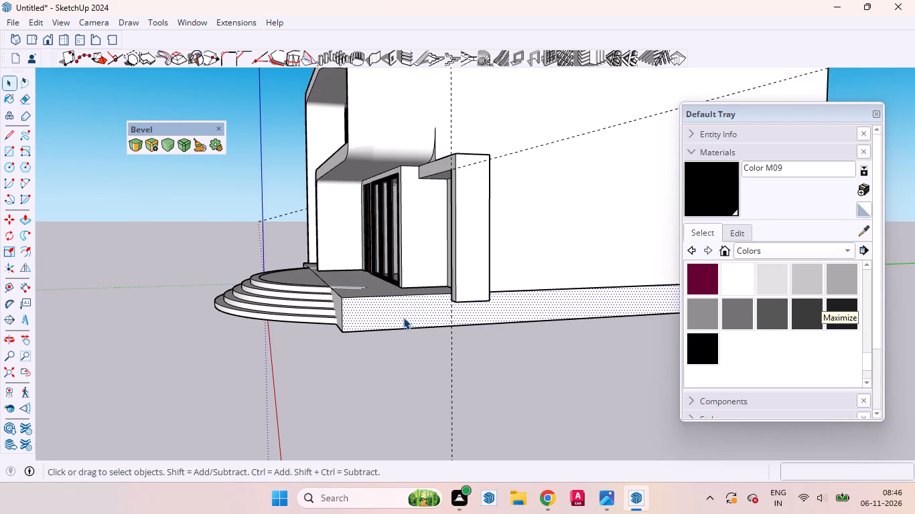
key(p)
click(403, 317)
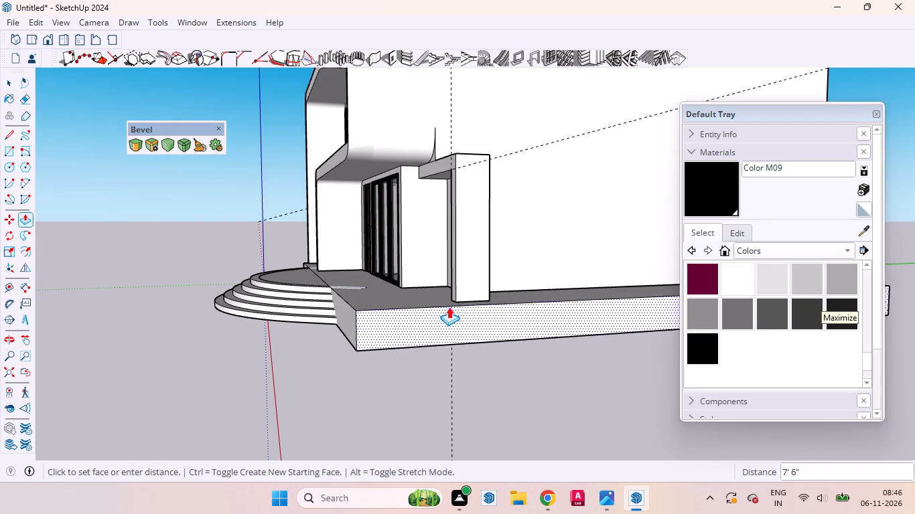
click(458, 297)
middle_drag(460, 354, 692, 459)
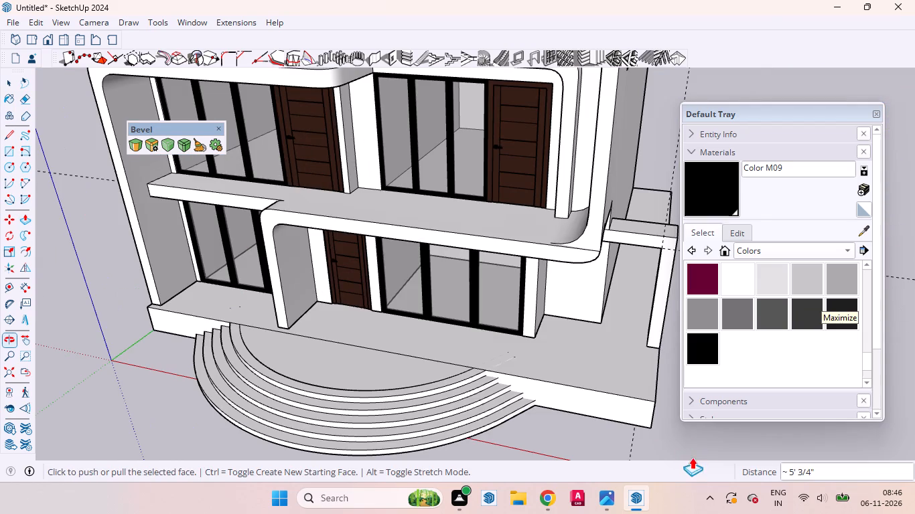
key(space)
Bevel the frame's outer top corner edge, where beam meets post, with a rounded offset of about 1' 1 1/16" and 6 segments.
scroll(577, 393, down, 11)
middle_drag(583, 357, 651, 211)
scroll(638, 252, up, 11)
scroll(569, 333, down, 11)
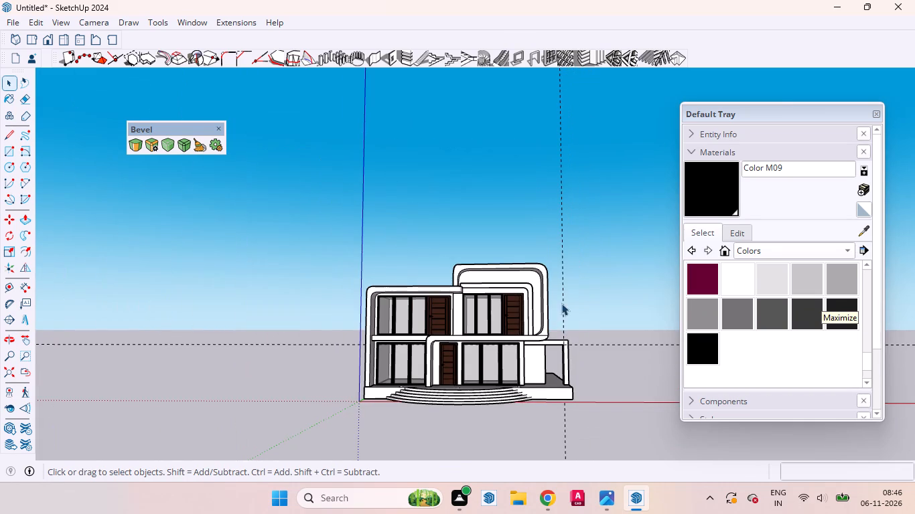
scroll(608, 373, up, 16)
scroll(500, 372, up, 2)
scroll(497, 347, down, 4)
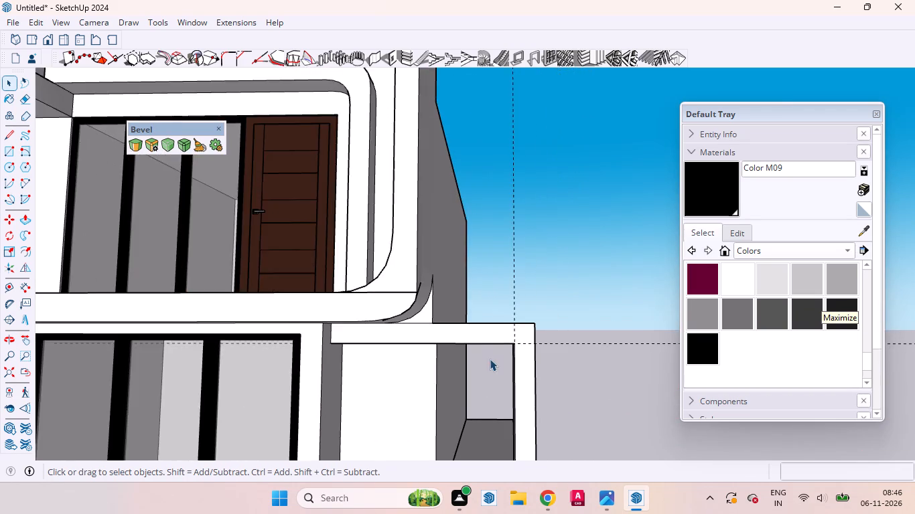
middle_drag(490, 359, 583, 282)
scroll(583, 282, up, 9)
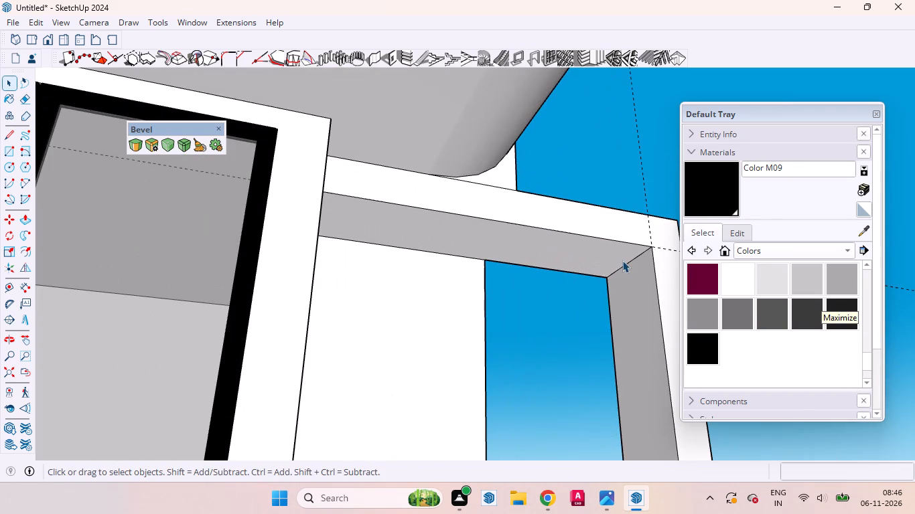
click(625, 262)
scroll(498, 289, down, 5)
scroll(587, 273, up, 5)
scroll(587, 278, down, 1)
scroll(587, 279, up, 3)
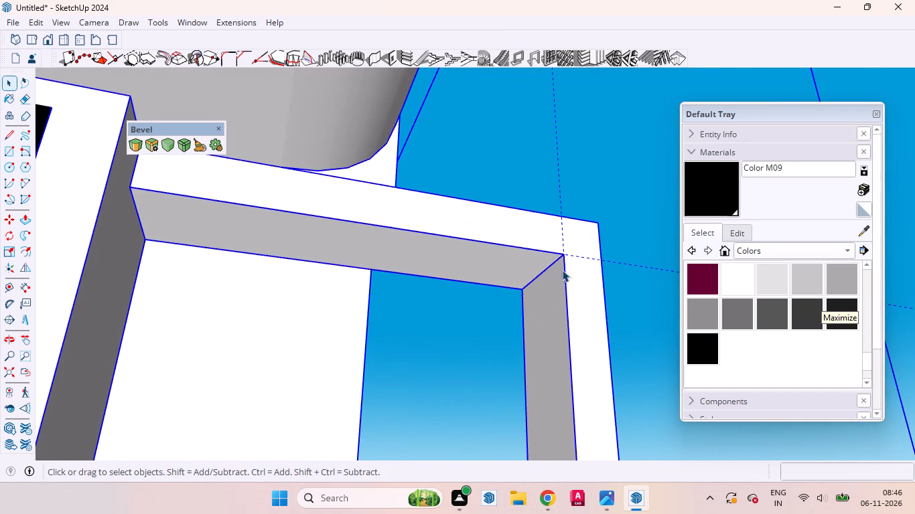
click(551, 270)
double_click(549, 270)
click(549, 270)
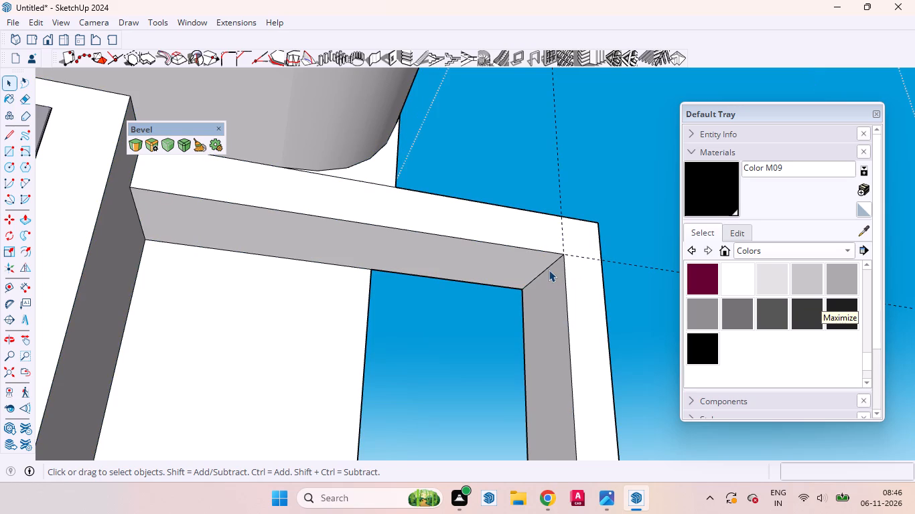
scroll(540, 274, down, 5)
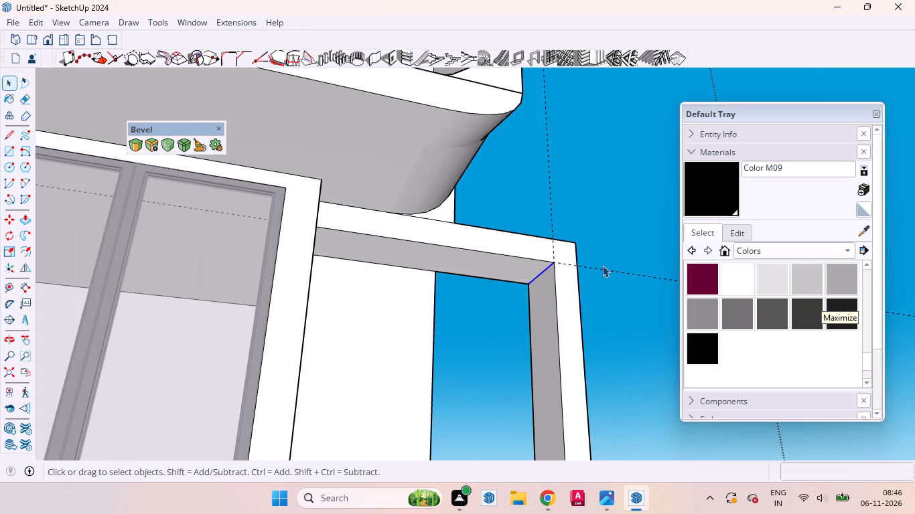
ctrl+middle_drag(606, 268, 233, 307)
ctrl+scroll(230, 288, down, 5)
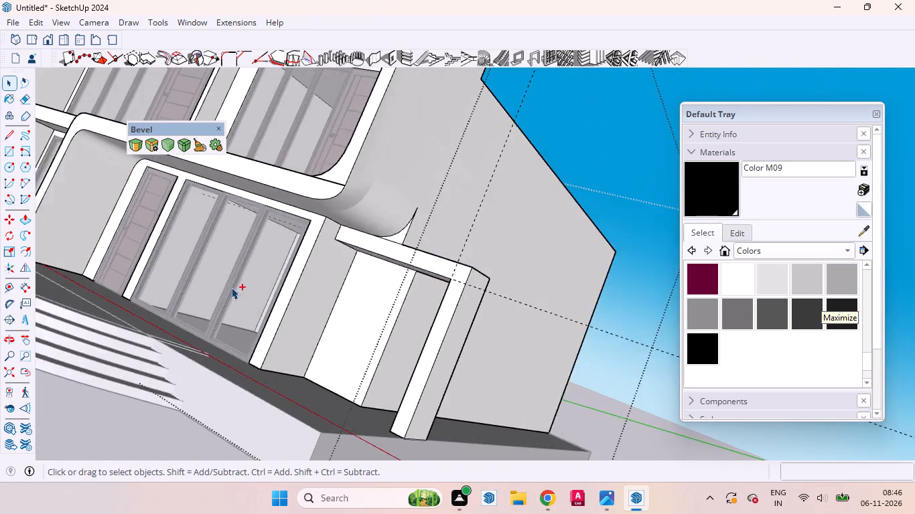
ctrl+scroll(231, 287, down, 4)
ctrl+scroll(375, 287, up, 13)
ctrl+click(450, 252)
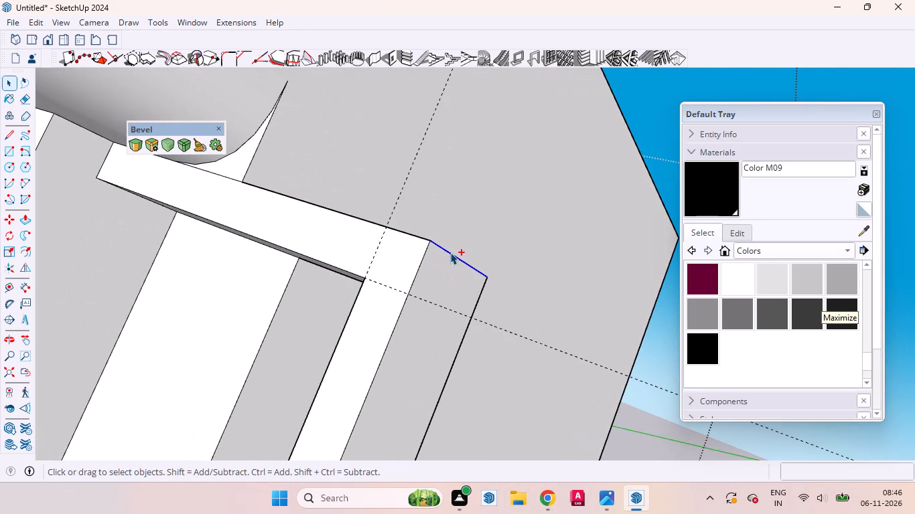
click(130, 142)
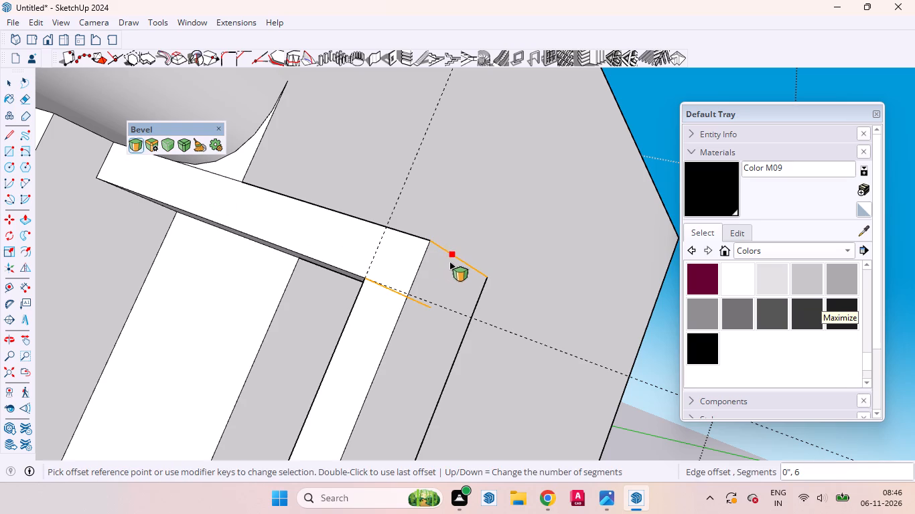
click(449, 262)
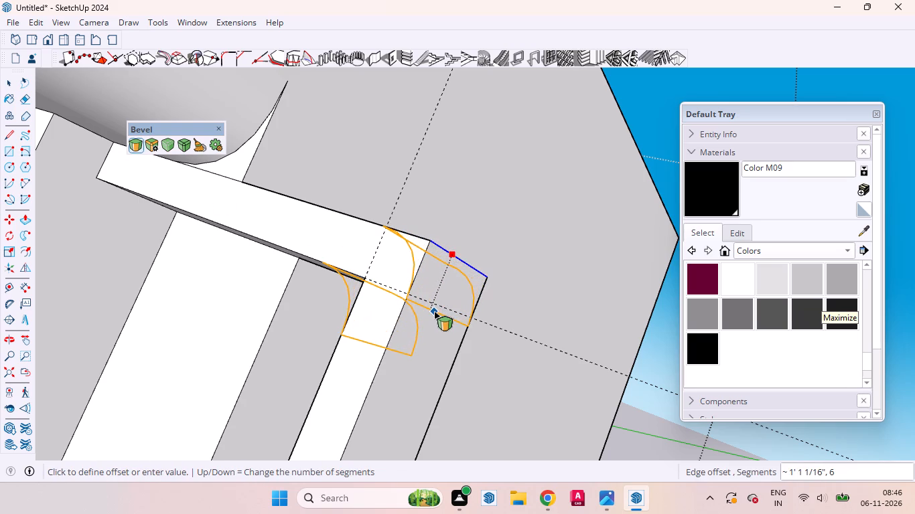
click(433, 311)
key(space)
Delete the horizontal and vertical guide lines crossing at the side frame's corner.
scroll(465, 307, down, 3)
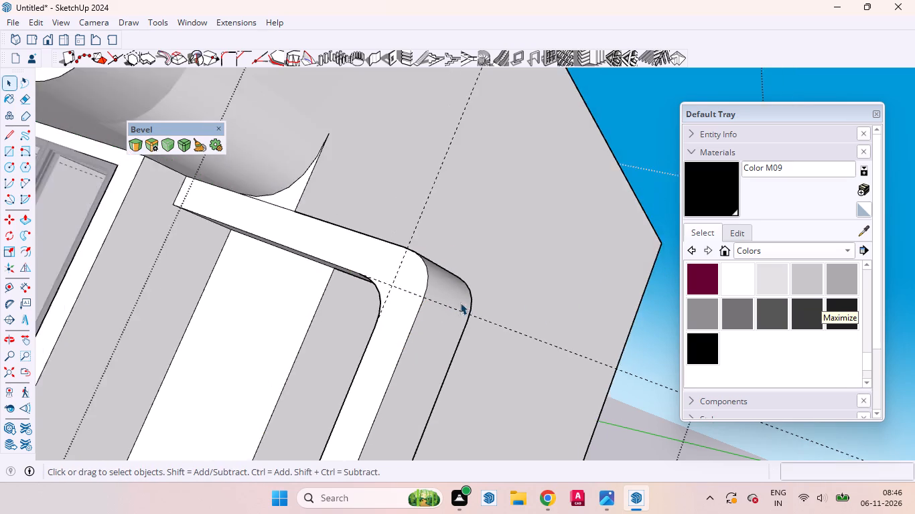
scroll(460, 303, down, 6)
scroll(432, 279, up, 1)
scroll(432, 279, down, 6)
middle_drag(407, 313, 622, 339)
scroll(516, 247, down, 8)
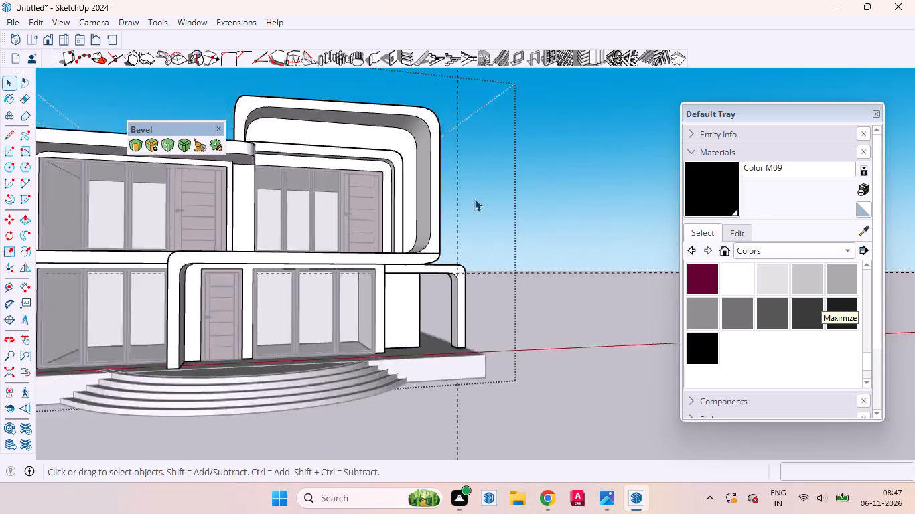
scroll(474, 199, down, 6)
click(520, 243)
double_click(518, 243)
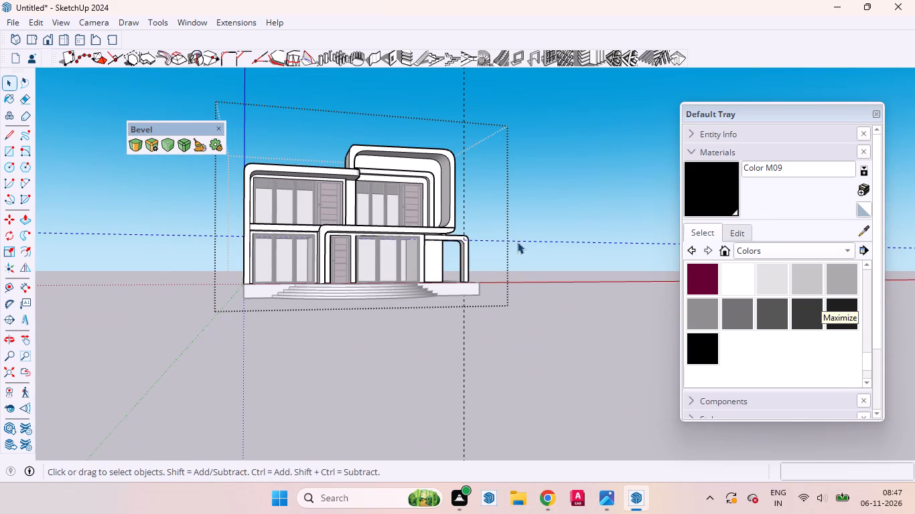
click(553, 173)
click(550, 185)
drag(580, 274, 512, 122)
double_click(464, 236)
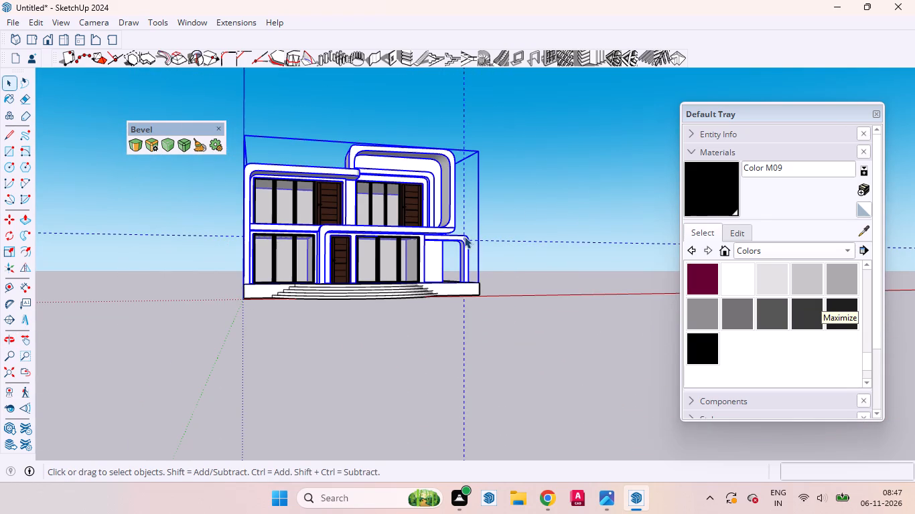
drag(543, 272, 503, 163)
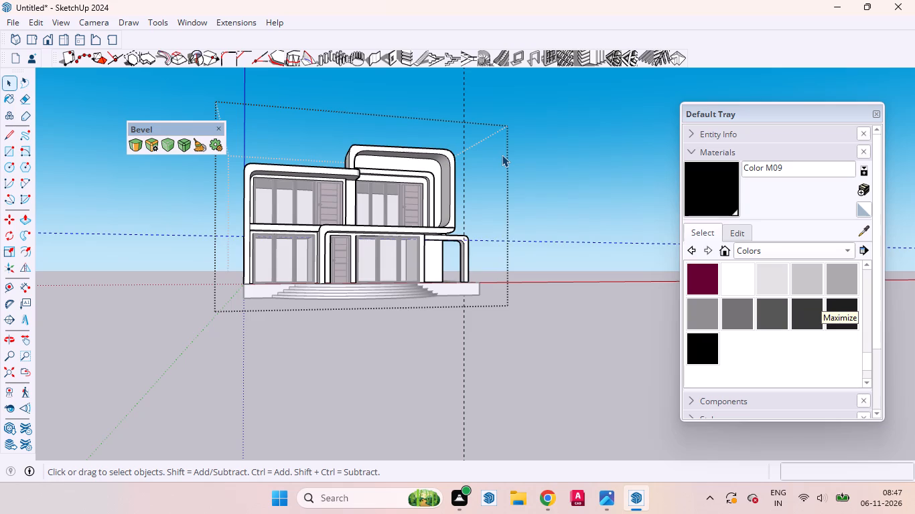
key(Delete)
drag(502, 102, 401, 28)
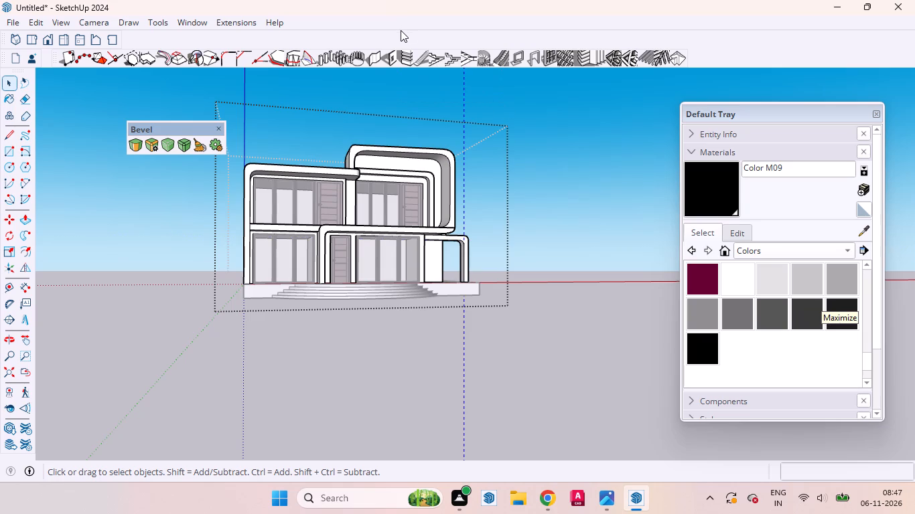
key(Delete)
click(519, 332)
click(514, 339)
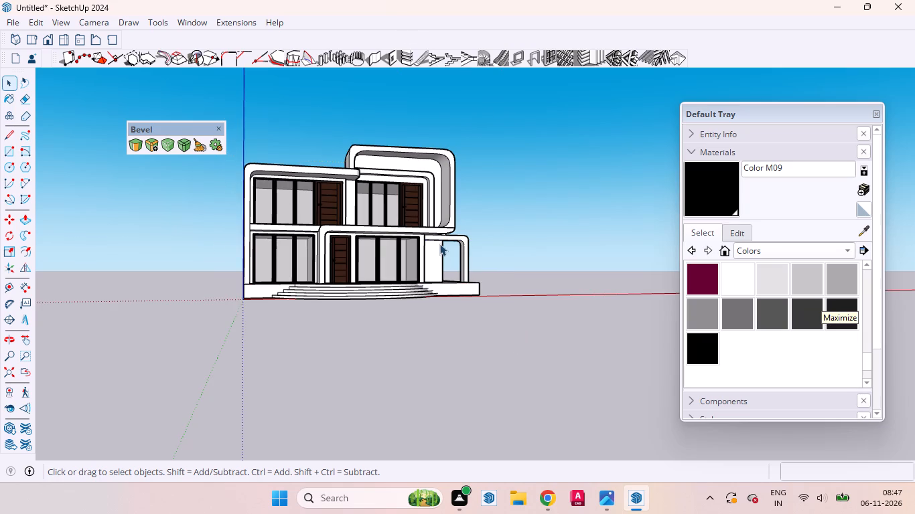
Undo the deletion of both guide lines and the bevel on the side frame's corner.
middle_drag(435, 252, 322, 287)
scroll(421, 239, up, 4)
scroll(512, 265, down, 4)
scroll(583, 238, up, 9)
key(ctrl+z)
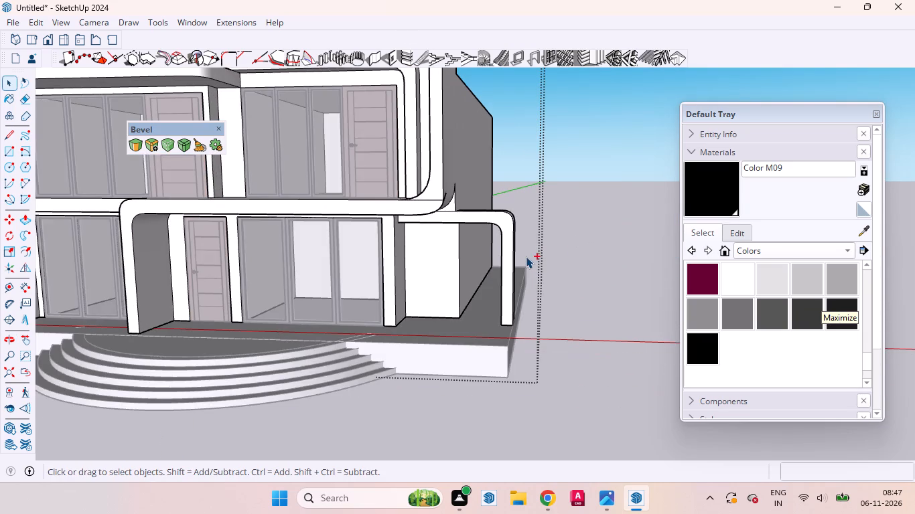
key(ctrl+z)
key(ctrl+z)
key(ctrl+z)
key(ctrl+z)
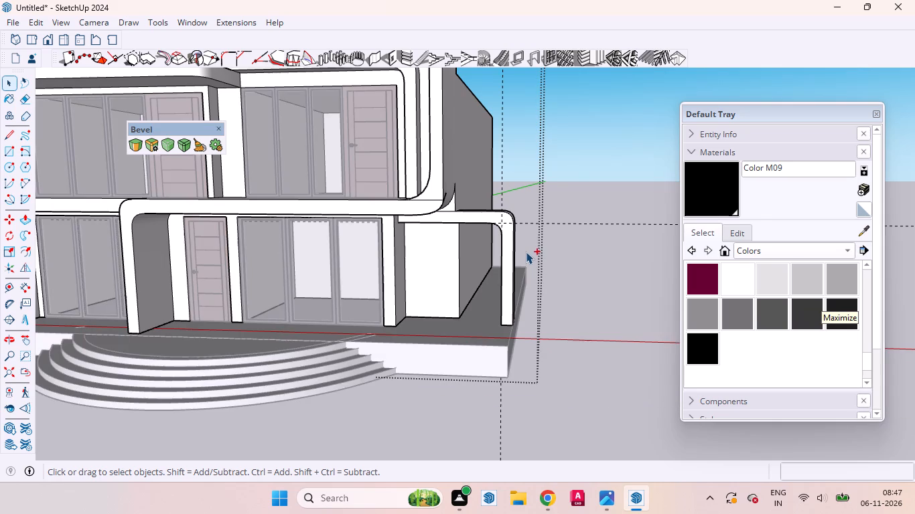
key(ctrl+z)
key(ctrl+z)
Push the outer side face of the frame's post inward by 1', shortening the frame.
middle_drag(526, 245, 518, 254)
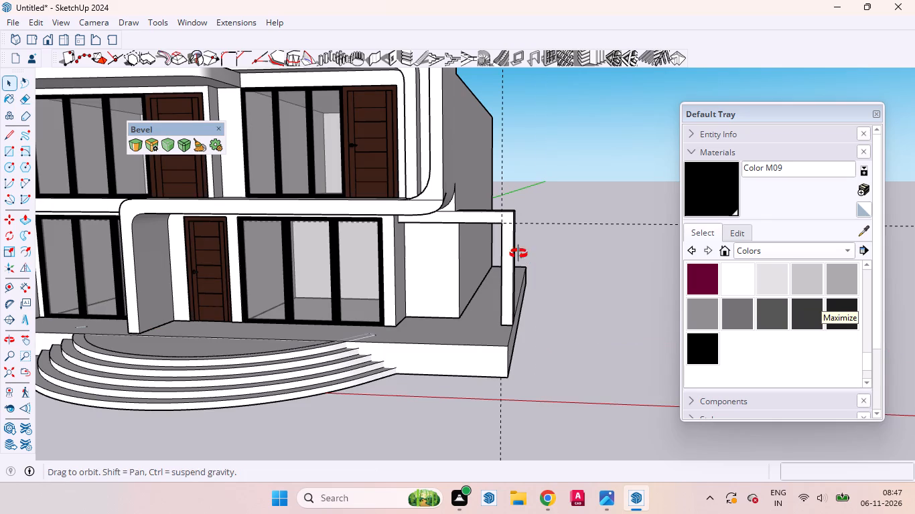
middle_drag(518, 254, 383, 263)
scroll(541, 246, up, 8)
click(583, 220)
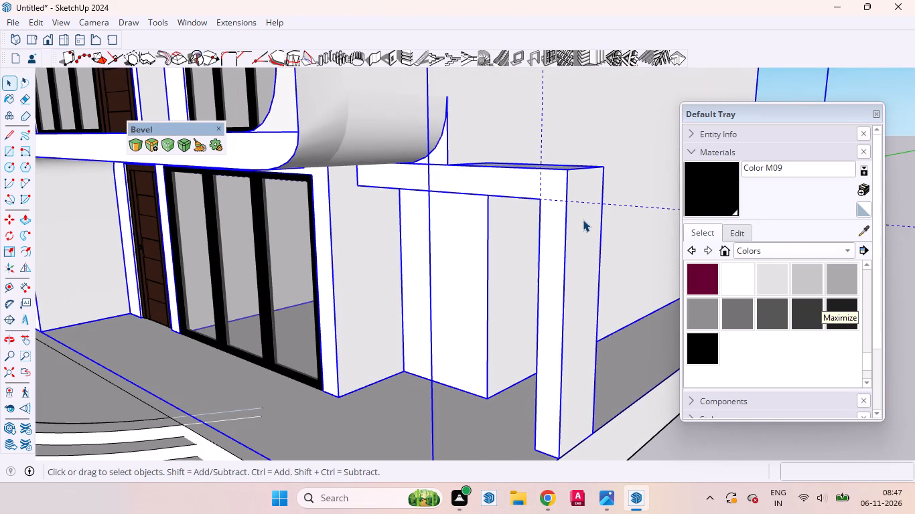
double_click(583, 221)
click(583, 252)
key(p)
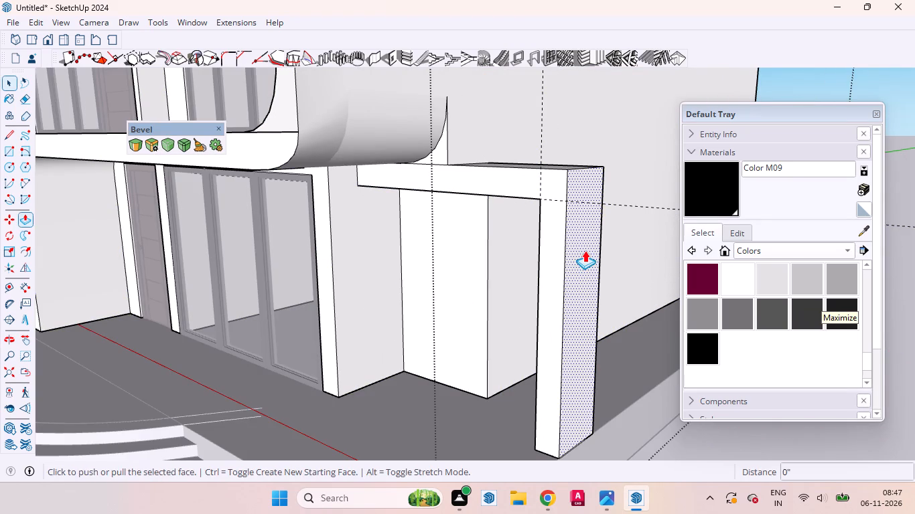
drag(585, 250, 551, 228)
scroll(587, 195, up, 4)
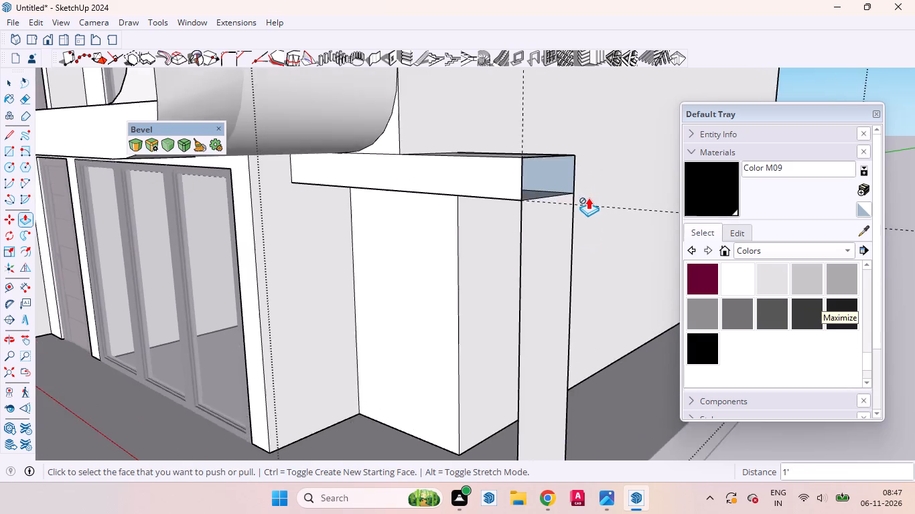
Extrude the remaining post face inward under the beam by 12" to rebuild the post's thickness.
scroll(548, 271, down, 4)
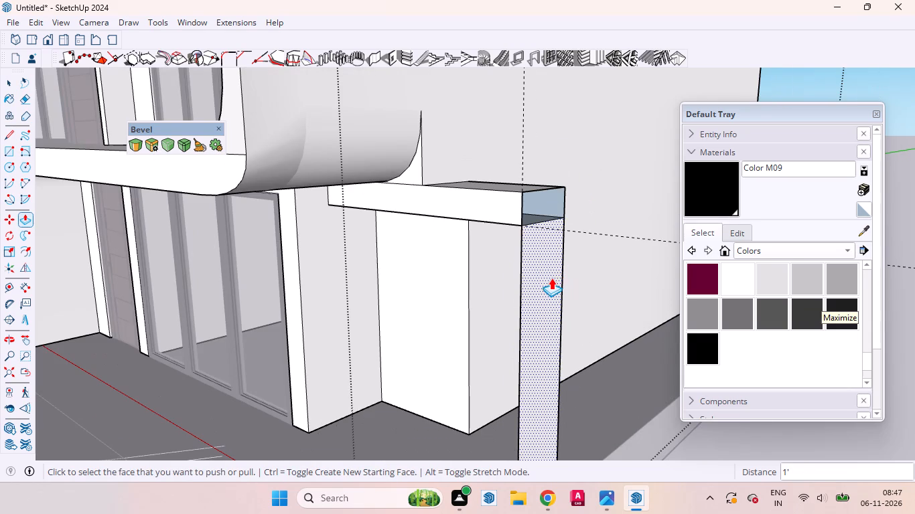
drag(551, 278, 535, 267)
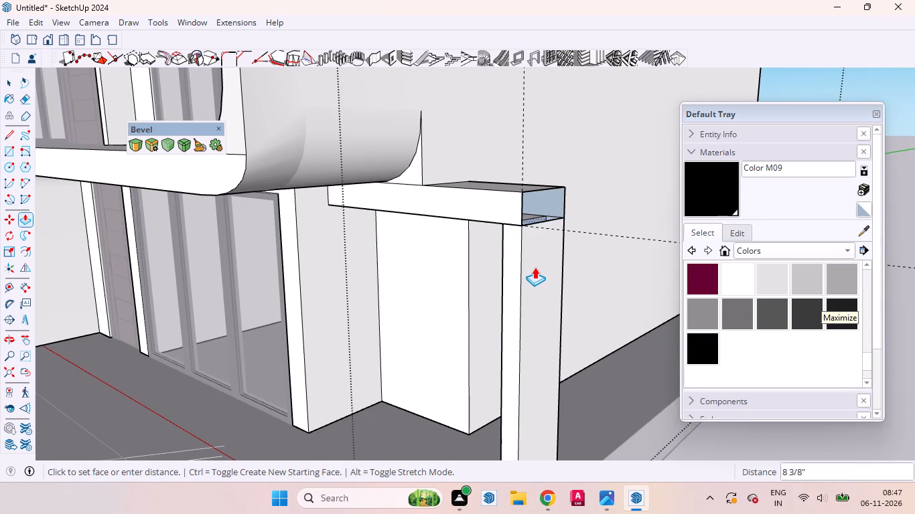
drag(535, 267, 533, 264)
text(12)
key(Return)
key(space)
Draw a 2' 5 1/16" by 1' rectangle across the open outer end of the frame's top beam to close it.
middle_drag(561, 221, 488, 236)
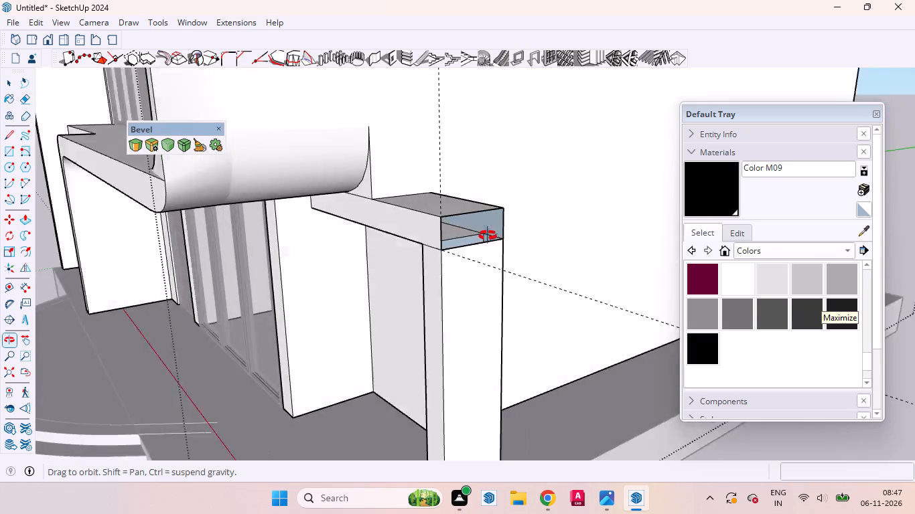
middle_drag(488, 236, 406, 208)
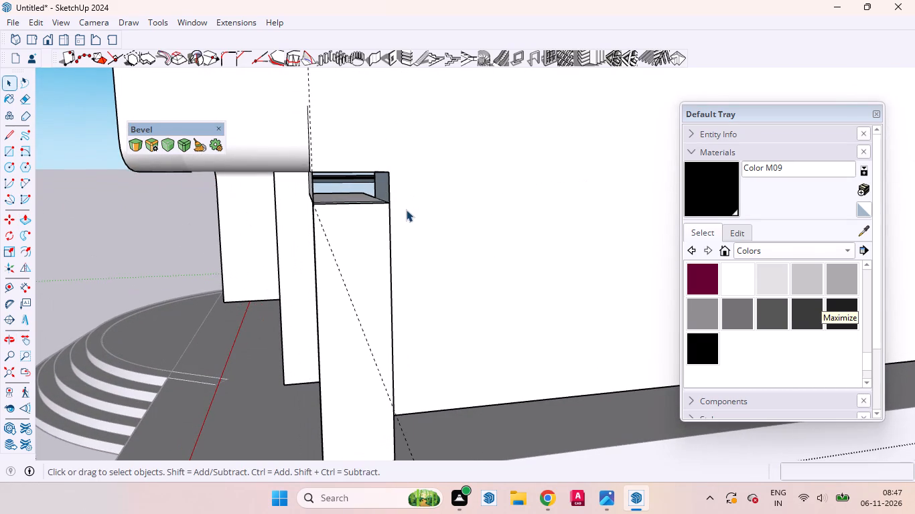
key(r)
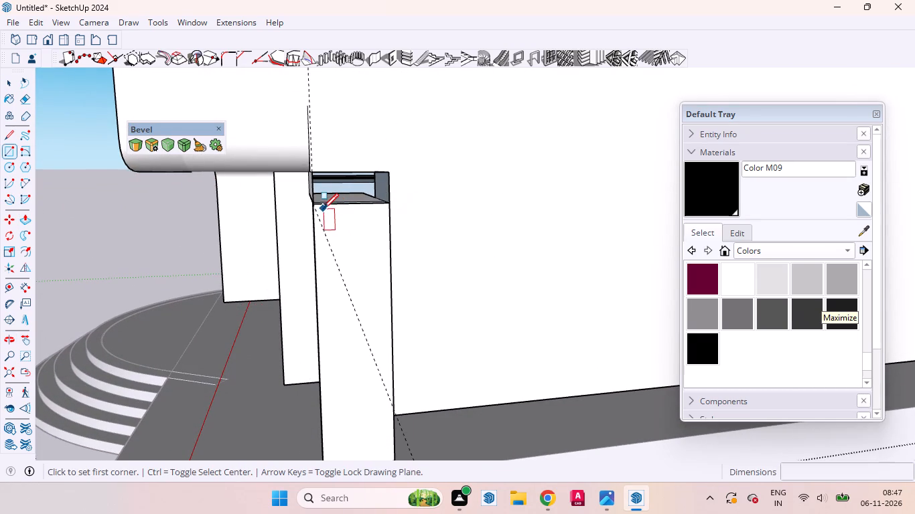
click(317, 205)
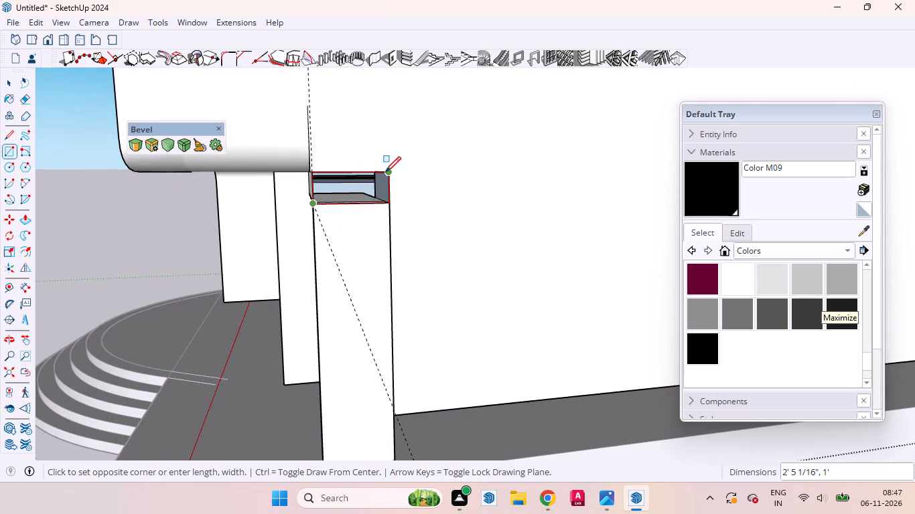
click(385, 172)
middle_drag(350, 220, 532, 217)
key(space)
scroll(504, 233, down, 6)
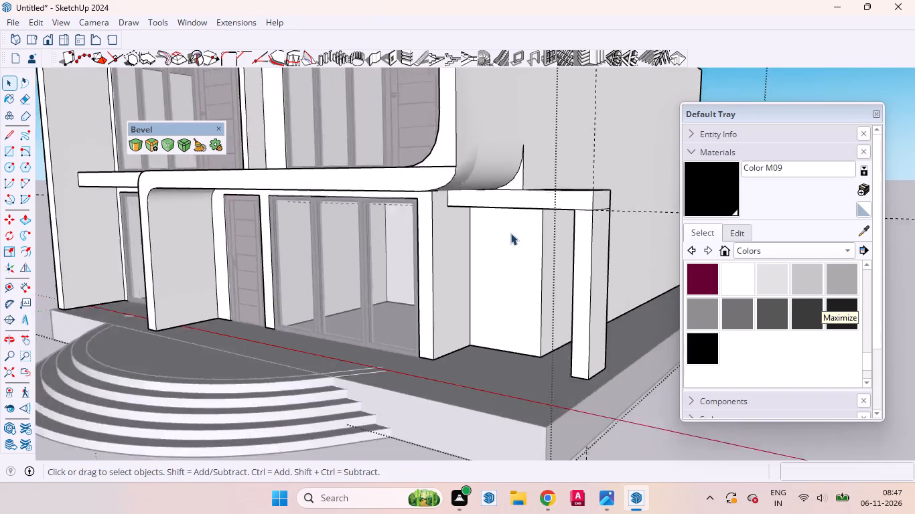
Erase the seam edge between the top beam and the post on the frame's front face.
scroll(510, 233, down, 2)
middle_drag(532, 252, 677, 169)
scroll(616, 210, up, 14)
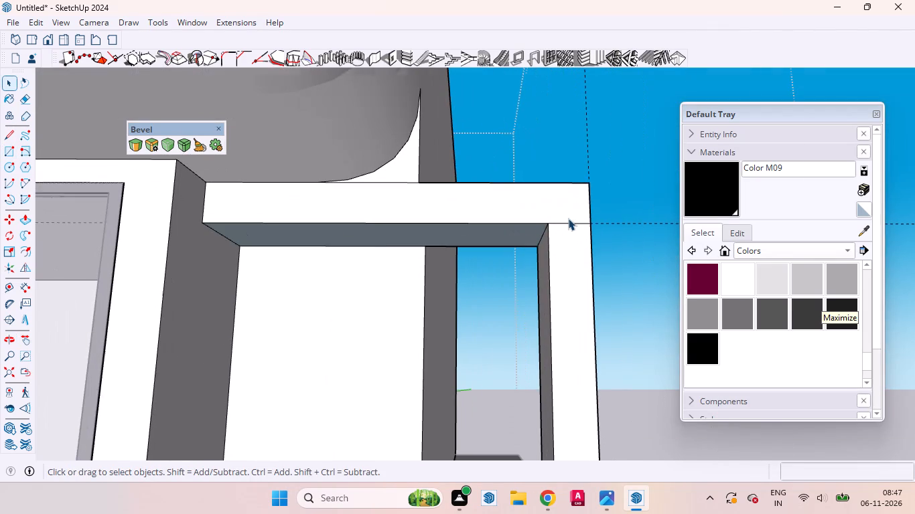
click(570, 223)
right_click(570, 223)
click(589, 244)
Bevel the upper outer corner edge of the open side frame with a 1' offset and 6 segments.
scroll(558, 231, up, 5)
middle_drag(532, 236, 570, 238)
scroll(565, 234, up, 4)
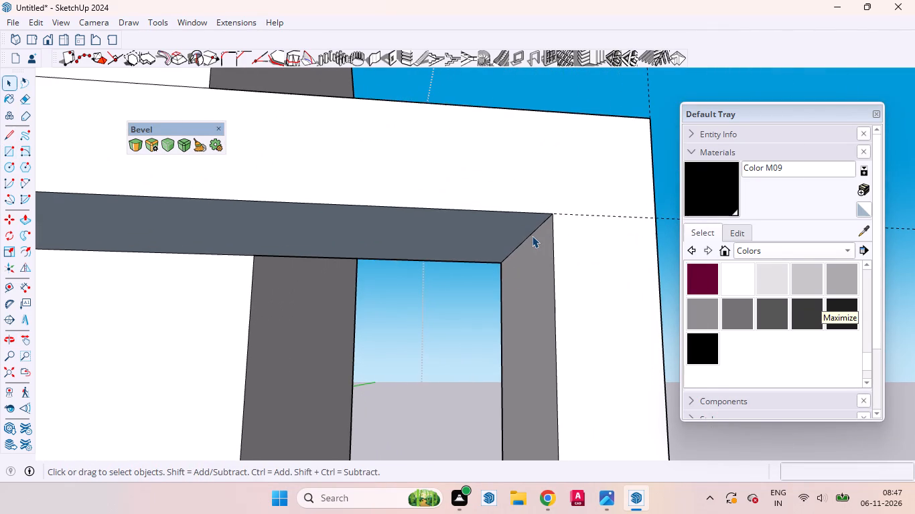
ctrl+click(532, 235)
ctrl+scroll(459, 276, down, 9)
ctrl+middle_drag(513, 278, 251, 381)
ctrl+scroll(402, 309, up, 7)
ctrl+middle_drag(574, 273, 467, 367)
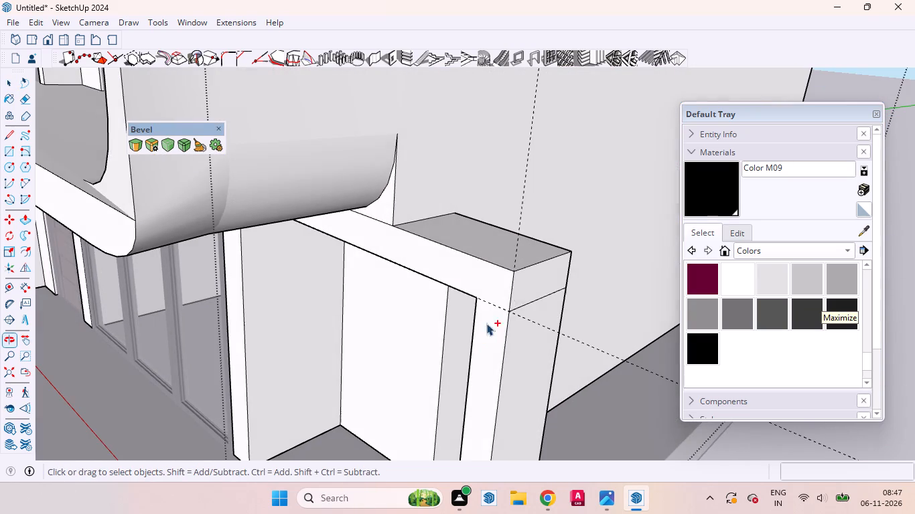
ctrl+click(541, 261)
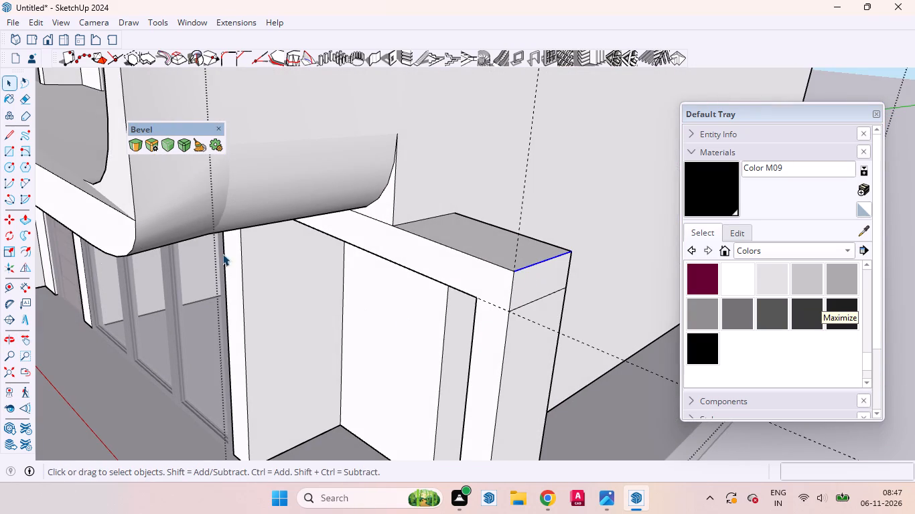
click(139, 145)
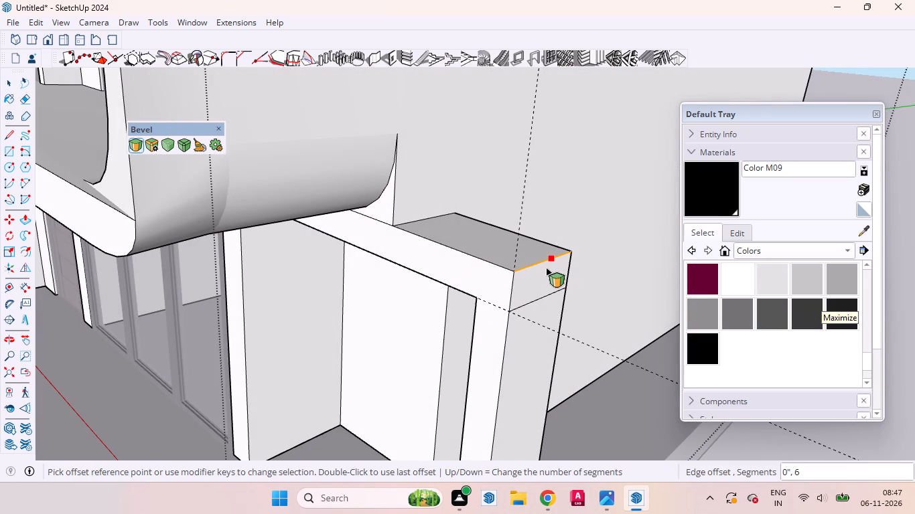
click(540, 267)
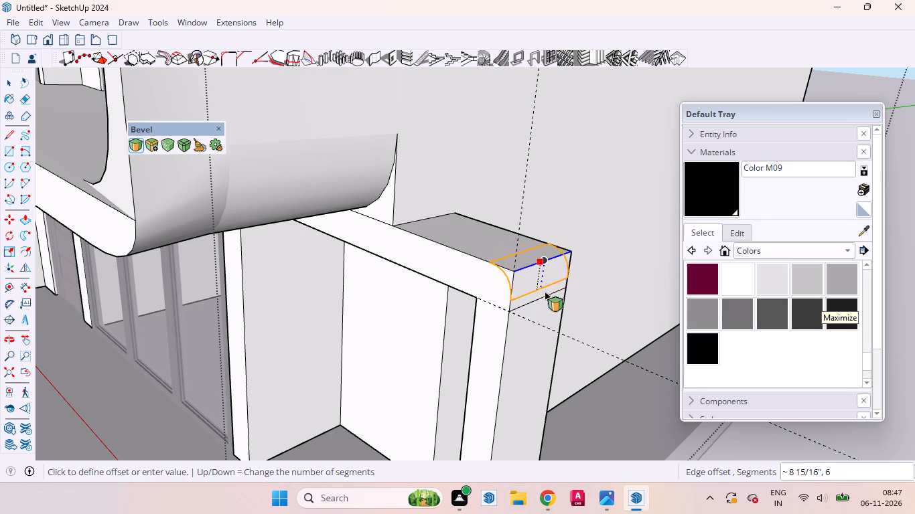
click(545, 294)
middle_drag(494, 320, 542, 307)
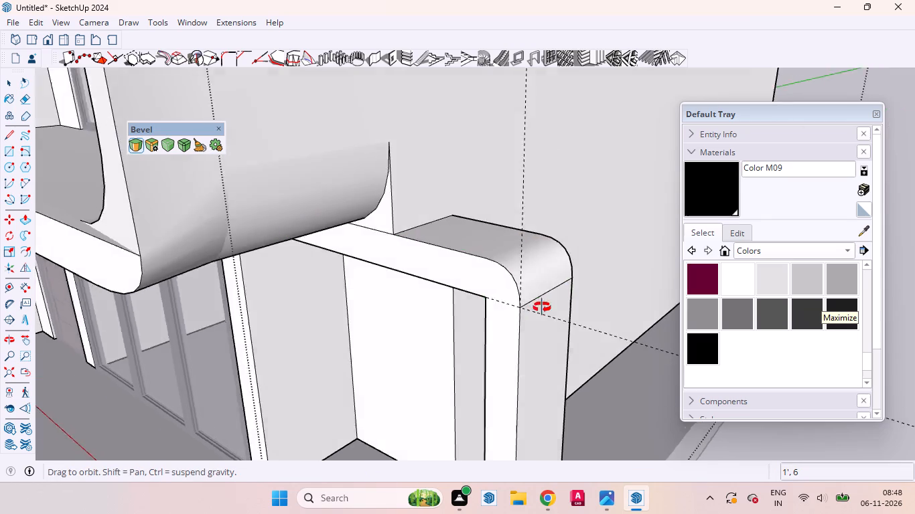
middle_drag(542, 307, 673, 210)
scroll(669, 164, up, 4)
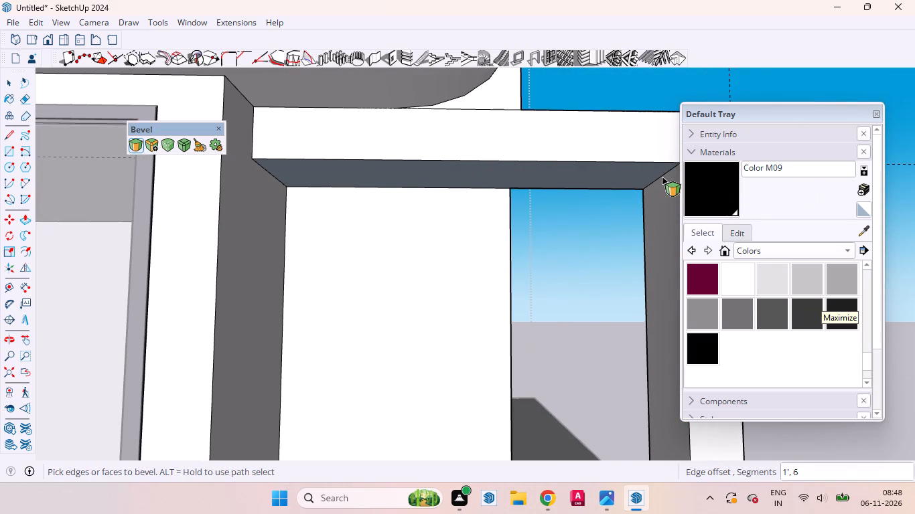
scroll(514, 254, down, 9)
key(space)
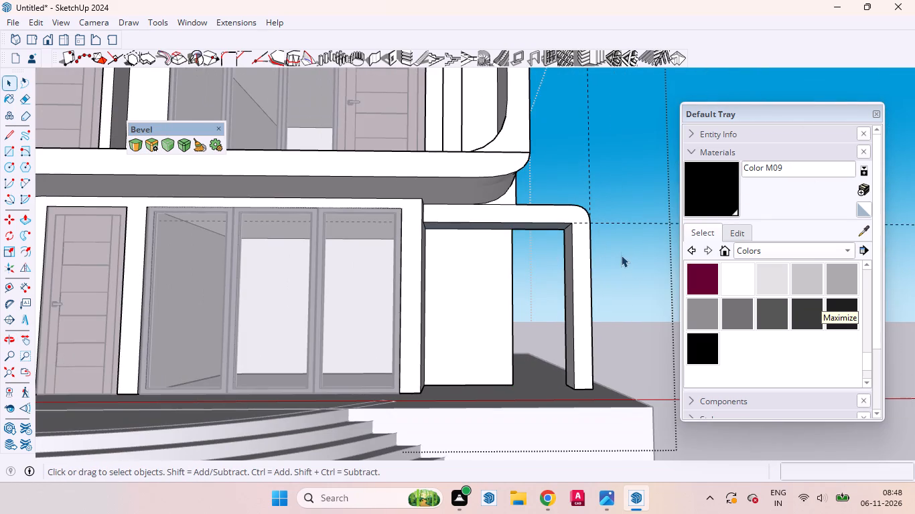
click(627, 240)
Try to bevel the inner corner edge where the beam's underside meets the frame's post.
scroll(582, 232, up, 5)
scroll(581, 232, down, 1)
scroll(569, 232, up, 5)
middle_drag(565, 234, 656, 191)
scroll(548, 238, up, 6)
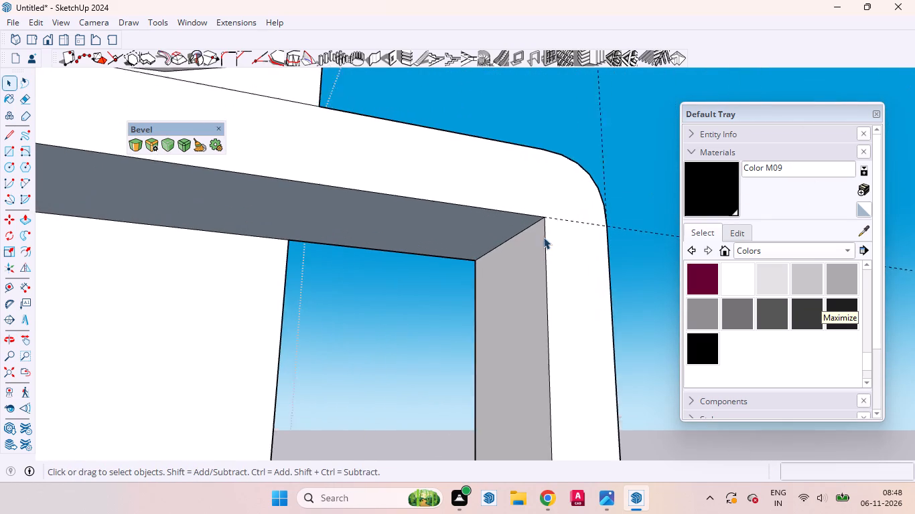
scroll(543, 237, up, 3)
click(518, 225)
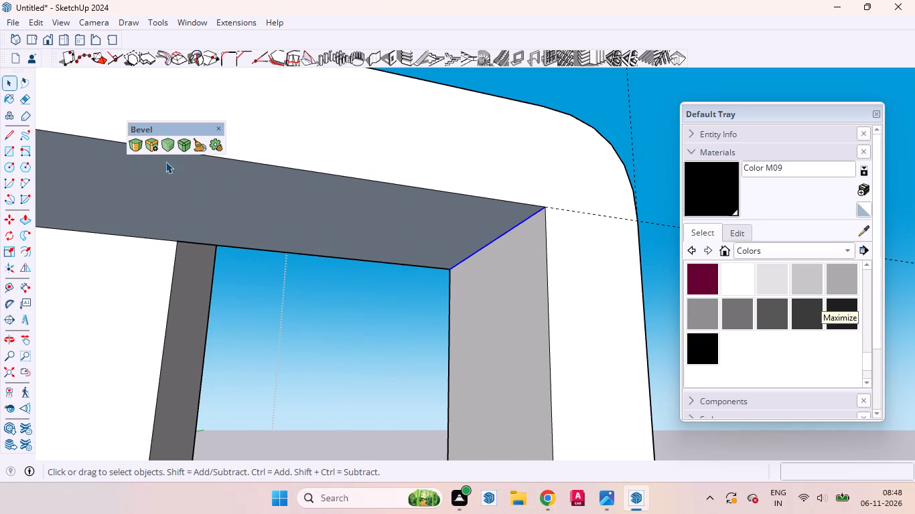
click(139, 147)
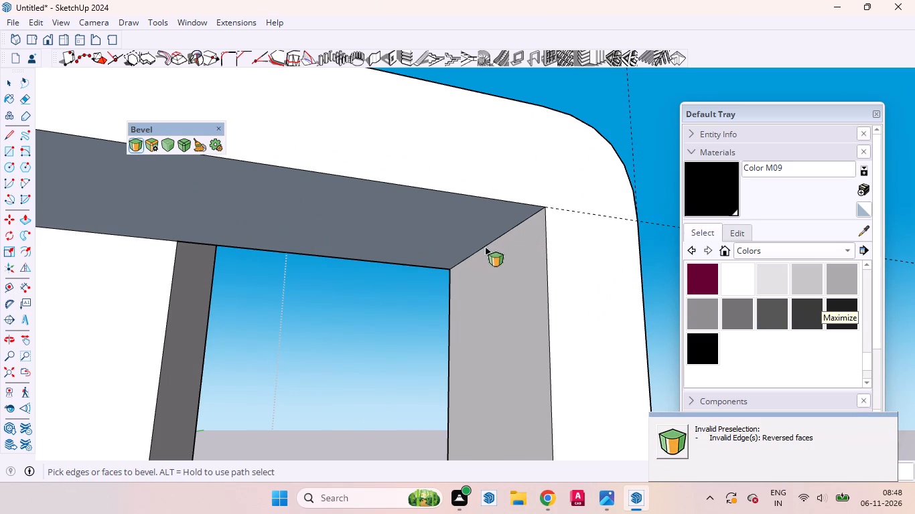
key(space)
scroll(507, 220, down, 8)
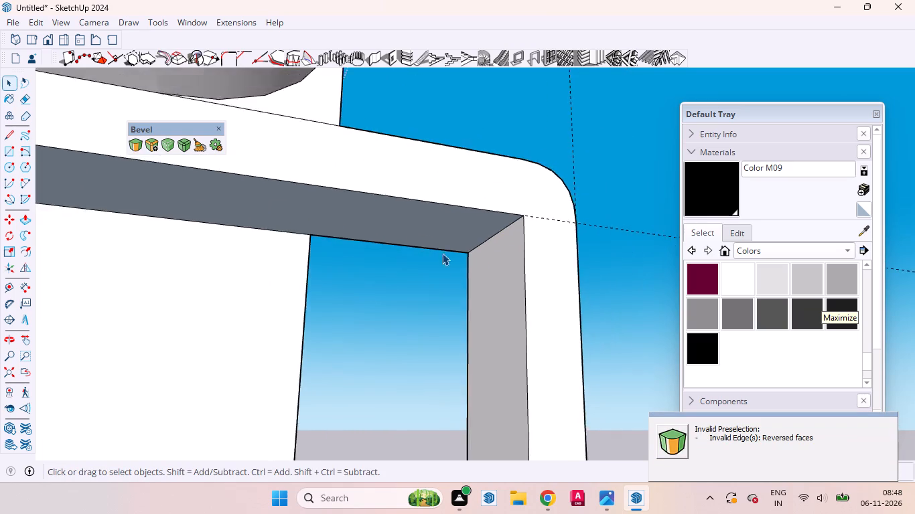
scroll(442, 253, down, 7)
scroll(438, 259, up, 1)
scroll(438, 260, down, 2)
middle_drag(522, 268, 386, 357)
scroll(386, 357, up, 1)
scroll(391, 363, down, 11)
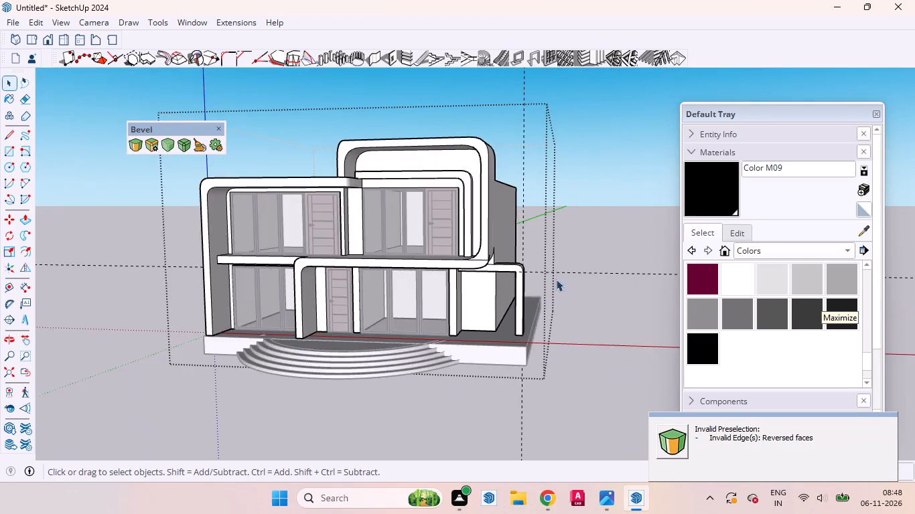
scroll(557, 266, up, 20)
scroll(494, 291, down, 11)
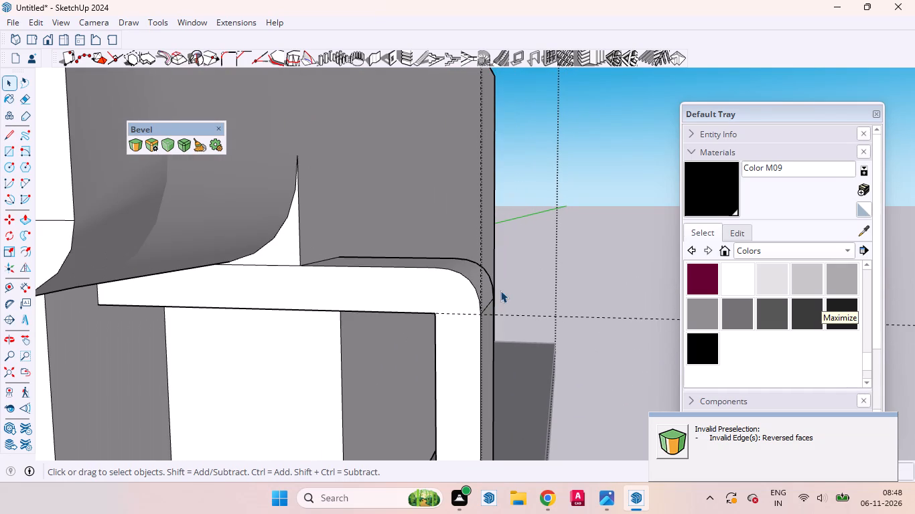
Undo the corner bevel and the preceding rebuild of the post, back to the frame at its full length.
key(ctrl+z)
key(ctrl+z)
key(ctrl+z)
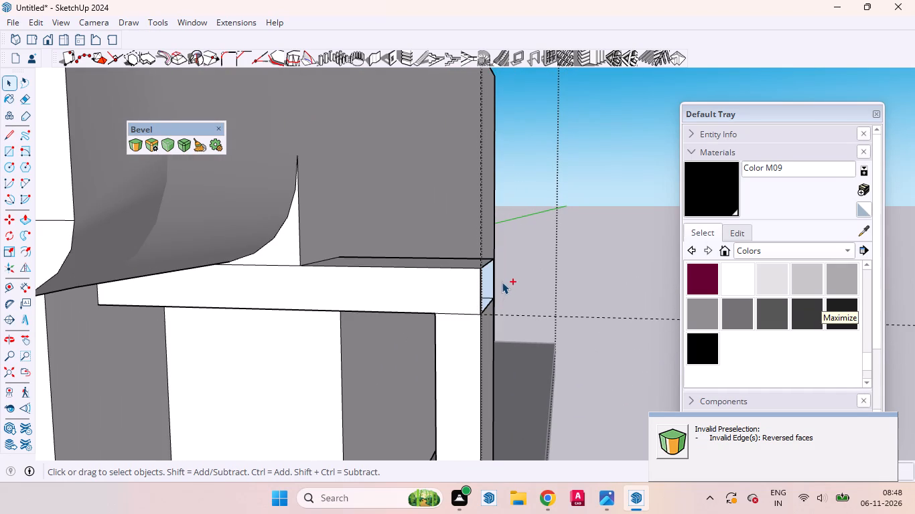
key(ctrl+z)
key(ctrl+z)
key(ctrl+z)
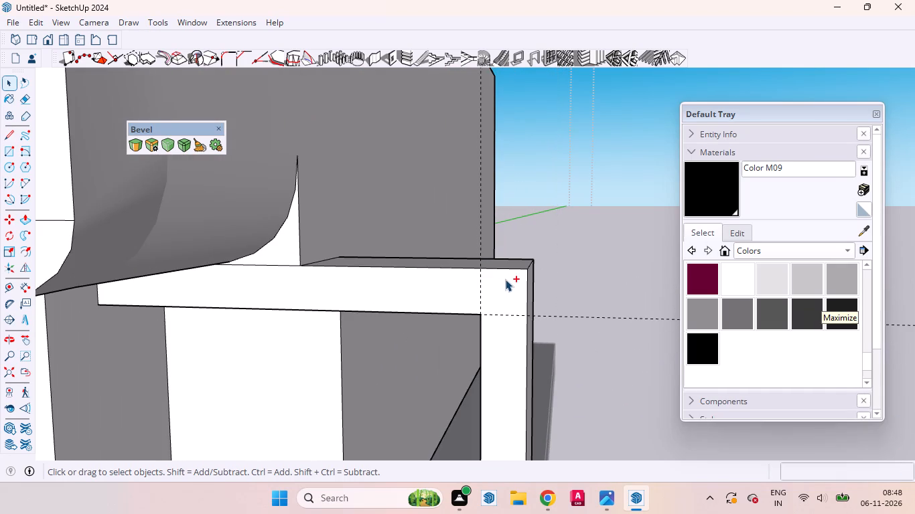
Draw a 1' vertical line across the beam's front face, continuing the post's inner edge up to the beam's top.
scroll(524, 267, down, 5)
click(512, 280)
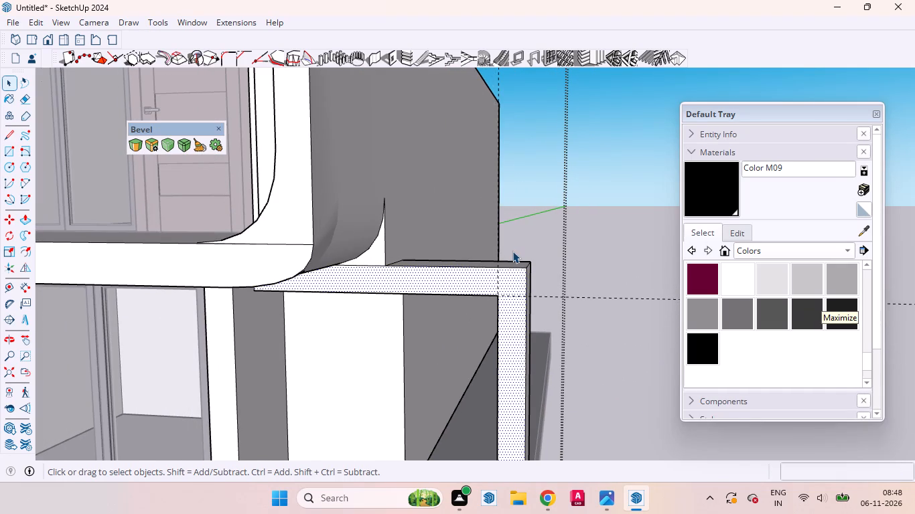
key(l)
scroll(502, 287, up, 9)
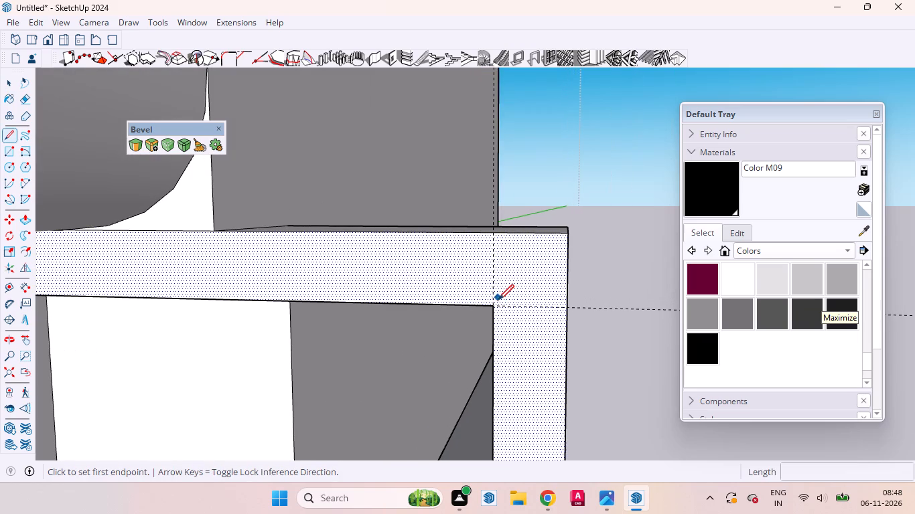
click(494, 303)
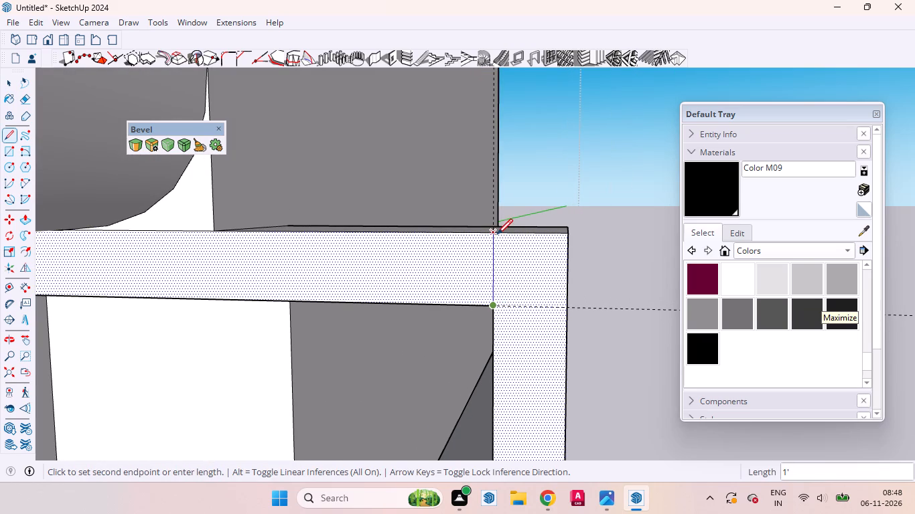
click(497, 233)
Push the post's front face back through its full 2' 5 1/16" depth to remove the post and the beam end above it.
key(space)
click(529, 297)
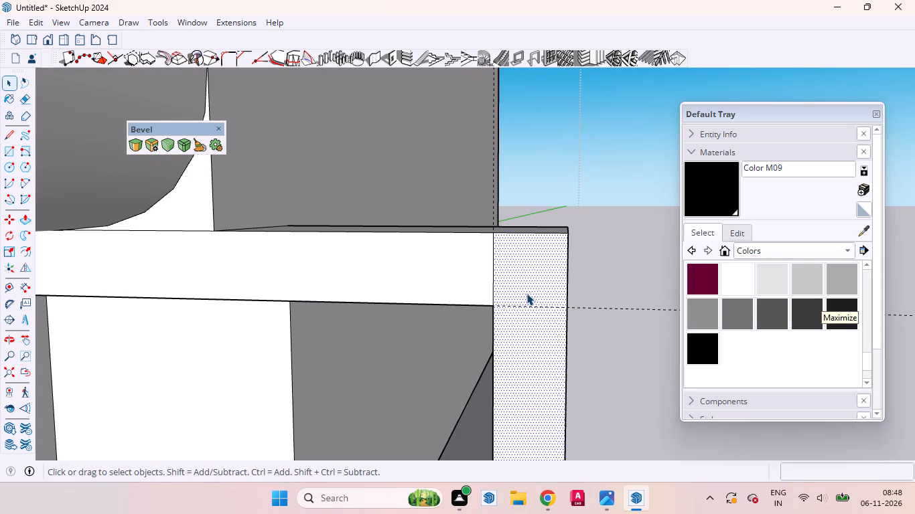
key(p)
drag(526, 293, 537, 268)
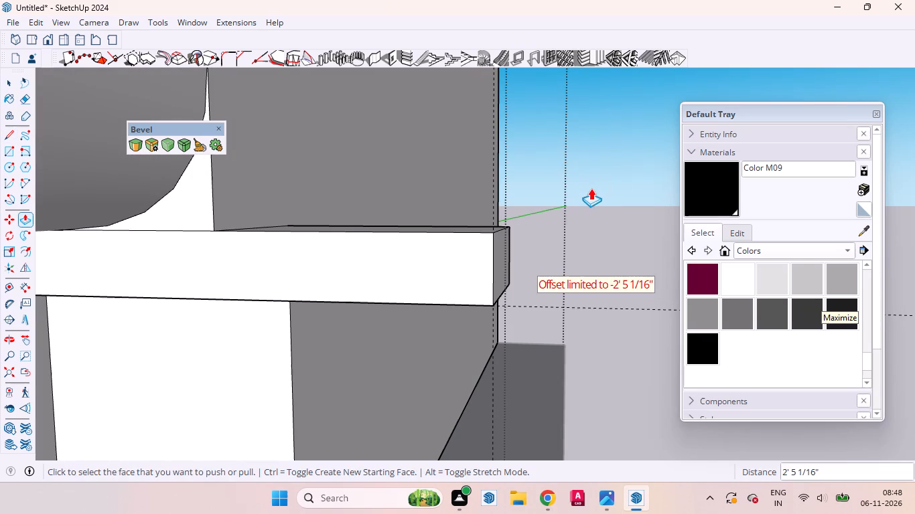
key(space)
click(591, 203)
Push the beam's outer end face inward 12" with a new starting face, marking off a 1' block at its end.
scroll(522, 241, down, 11)
middle_drag(515, 268, 522, 179)
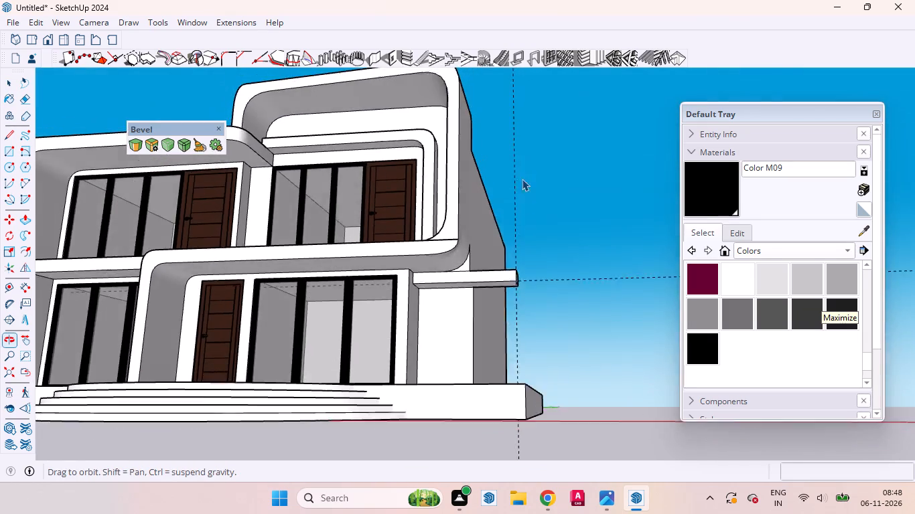
middle_drag(522, 179, 520, 181)
scroll(522, 272, up, 11)
middle_drag(494, 316, 508, 261)
scroll(502, 311, up, 4)
click(490, 311)
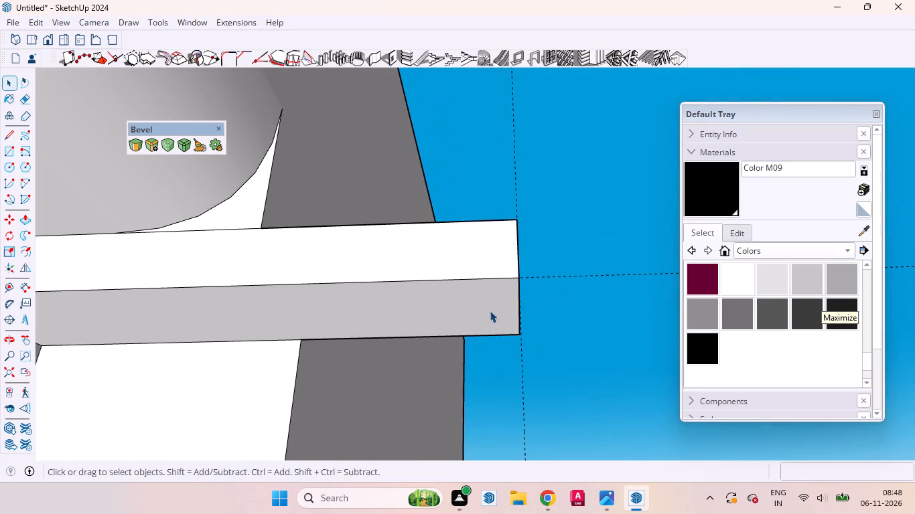
scroll(512, 288, up, 1)
middle_drag(515, 307, 501, 365)
click(476, 276)
middle_drag(503, 303, 432, 395)
scroll(432, 386, up, 1)
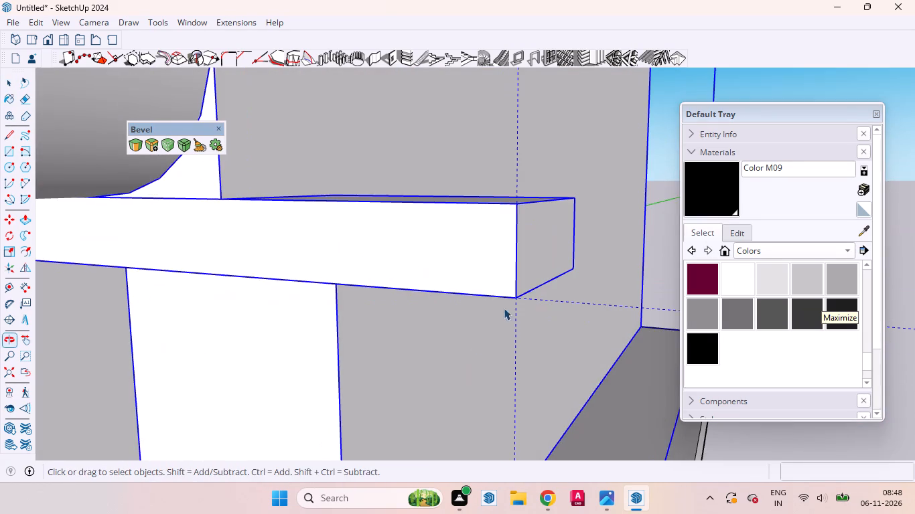
double_click(538, 263)
click(541, 255)
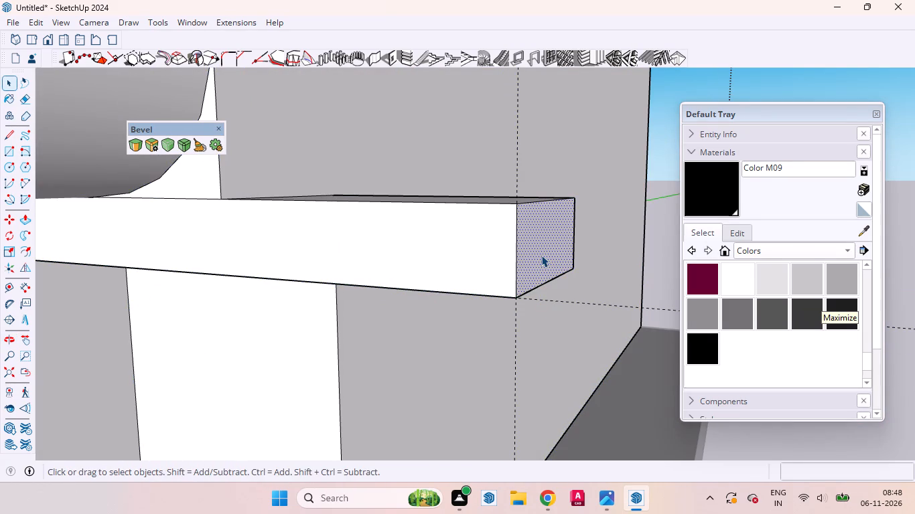
key(p)
drag(541, 255, 529, 252)
key(ctrl+z)
drag(535, 251, 525, 250)
text(12)
key(Return)
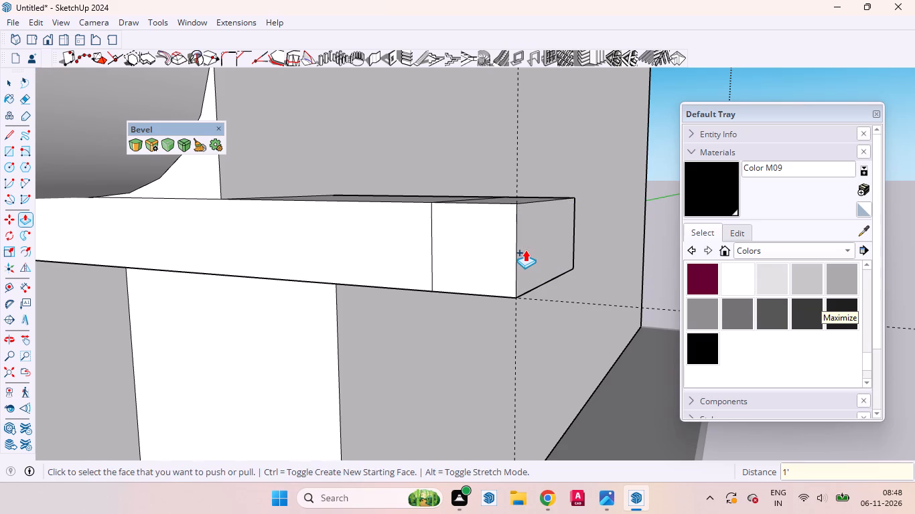
Extrude the underside of the beam's end block down 9' to the floor slab to form the new post.
key(space)
scroll(567, 260, down, 4)
middle_drag(531, 313, 559, 246)
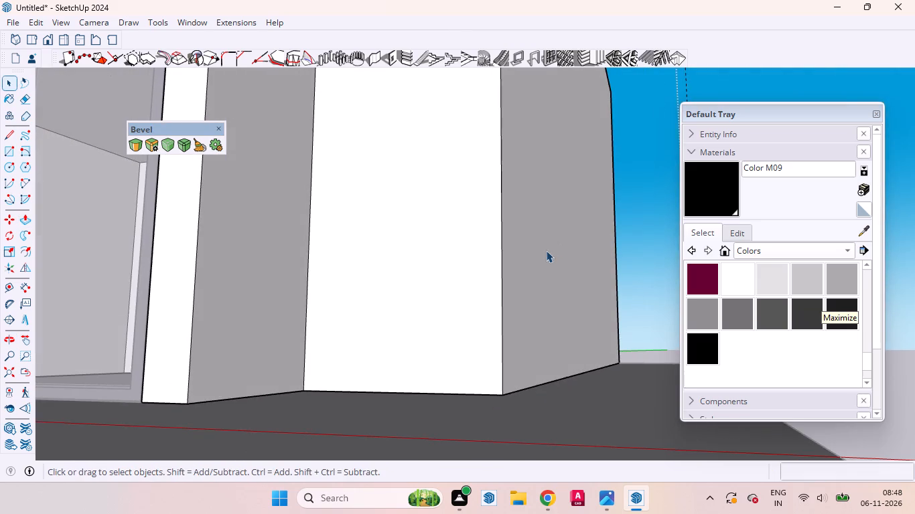
scroll(516, 330, down, 10)
scroll(561, 224, up, 10)
scroll(557, 211, down, 6)
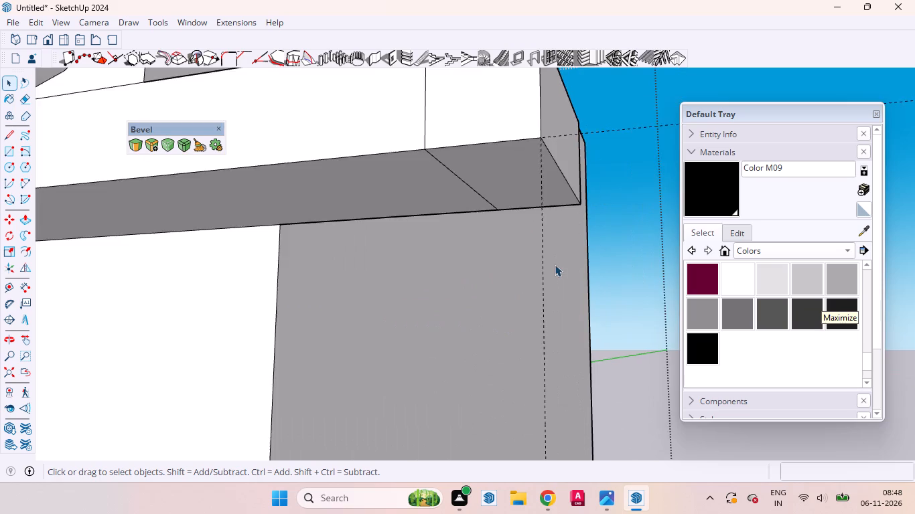
scroll(555, 264, down, 4)
middle_drag(549, 216, 563, 180)
scroll(559, 260, up, 7)
scroll(555, 279, down, 4)
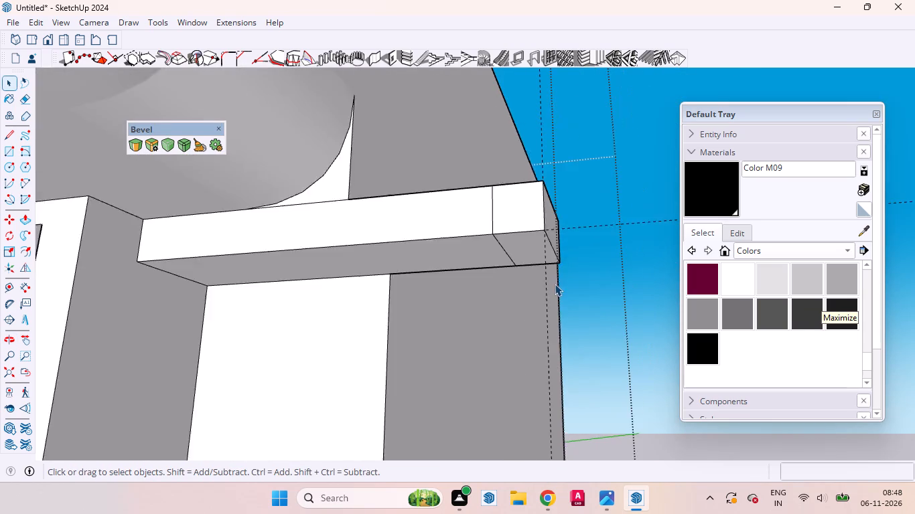
scroll(555, 284, down, 2)
scroll(554, 284, up, 1)
scroll(554, 284, down, 2)
middle_drag(543, 248, 555, 216)
scroll(553, 241, up, 2)
scroll(553, 242, down, 1)
scroll(553, 242, up, 2)
click(537, 263)
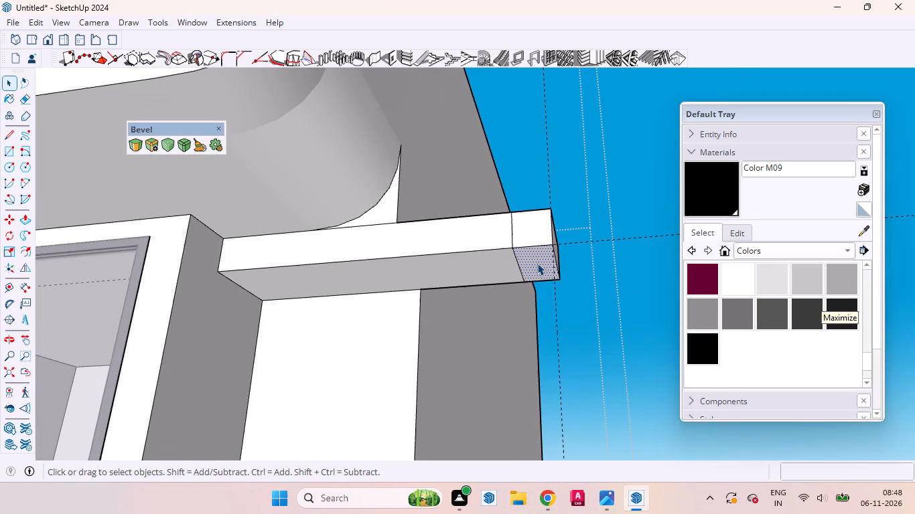
key(p)
click(540, 262)
scroll(552, 292, down, 3)
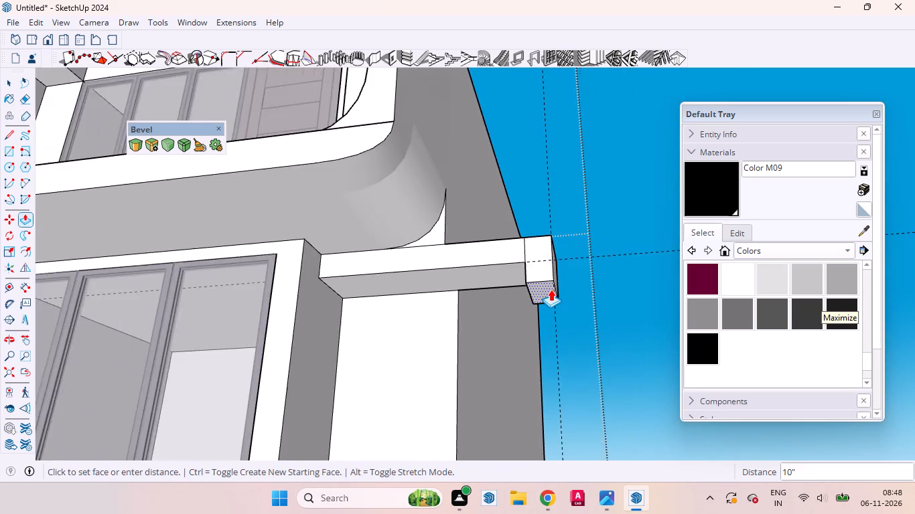
scroll(551, 289, down, 10)
middle_drag(549, 301, 526, 444)
scroll(526, 408, up, 1)
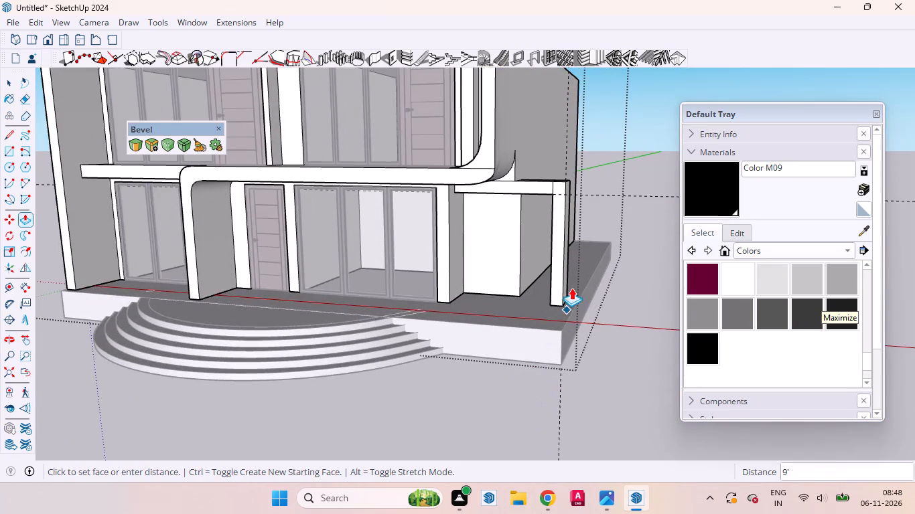
scroll(571, 281, up, 3)
click(583, 306)
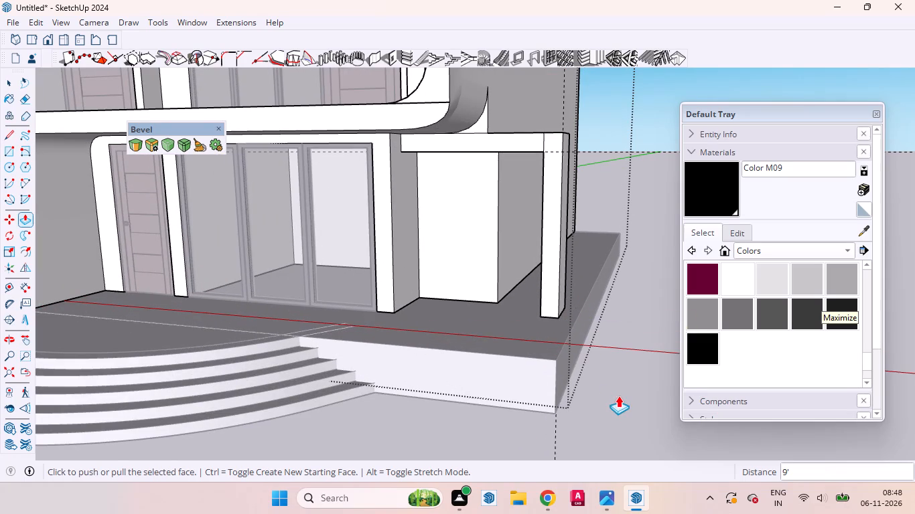
key(space)
click(624, 400)
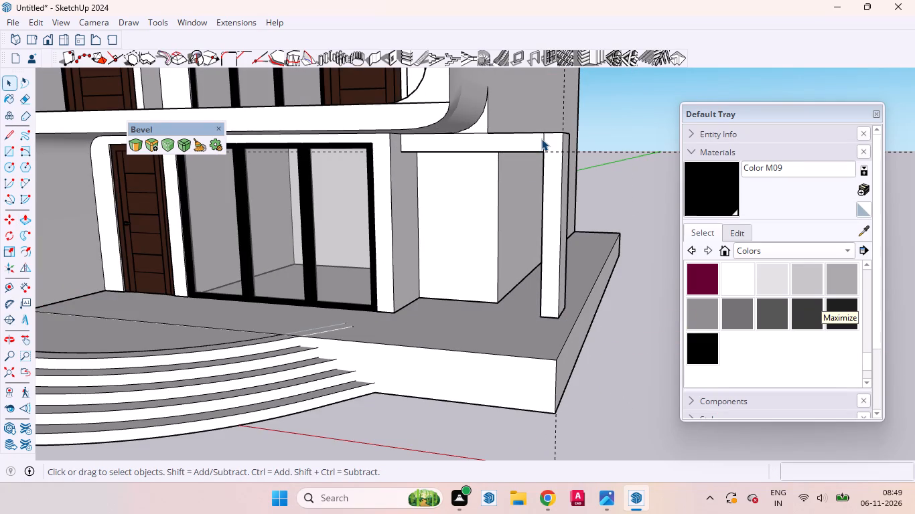
Erase the short vertical seam line between the beam and the post on the side frame's front face.
click(543, 137)
triple_click(544, 140)
click(544, 140)
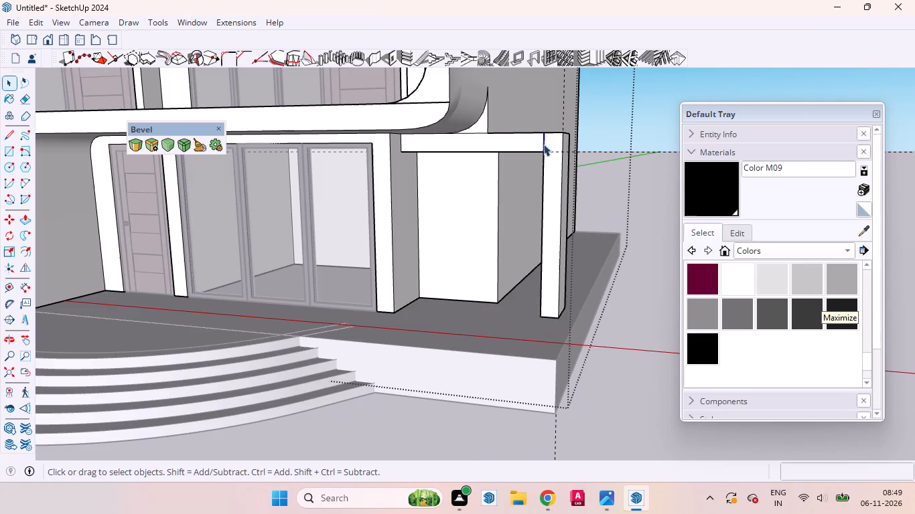
click(544, 141)
right_click(544, 141)
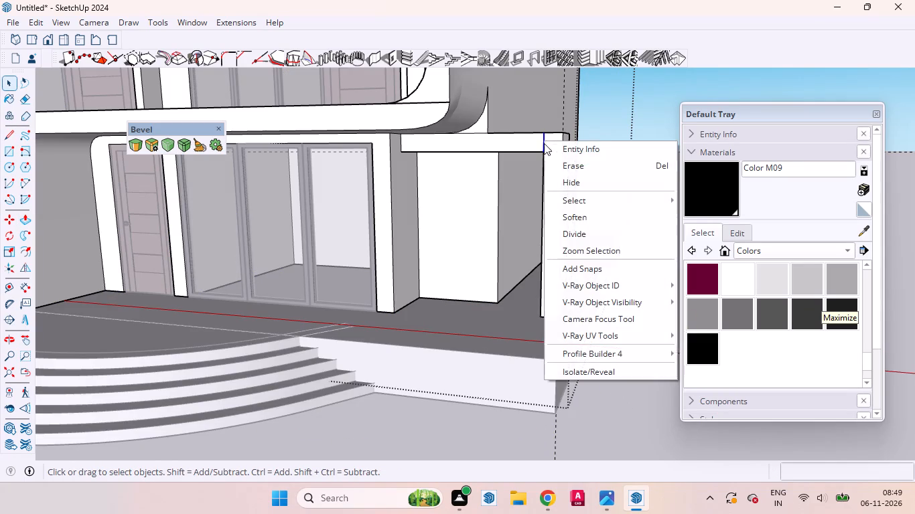
click(559, 167)
Bevel the inner and outer corner edges where the side frame's beam meets its post, using a 1' offset and 6 segments.
scroll(550, 152, up, 9)
middle_drag(519, 172, 524, 173)
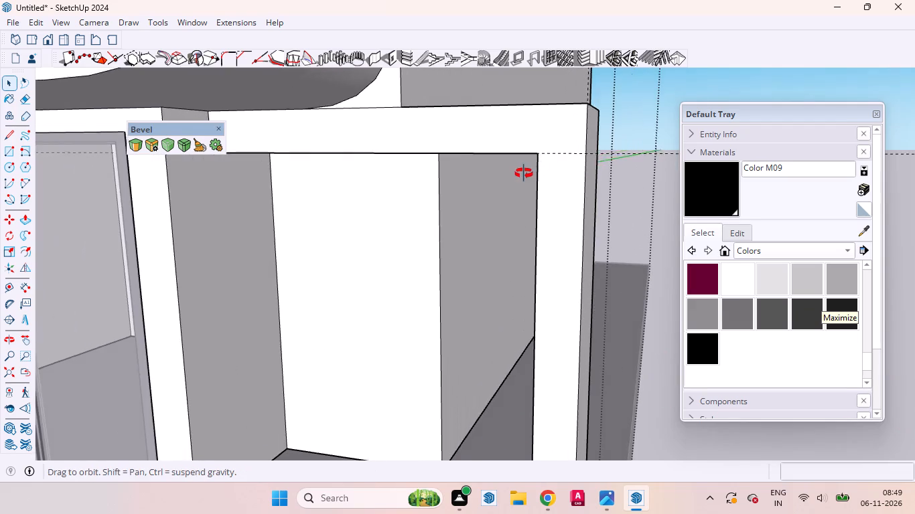
middle_drag(524, 173, 590, 136)
scroll(468, 228, down, 10)
scroll(524, 168, up, 6)
scroll(539, 165, down, 1)
scroll(540, 165, up, 3)
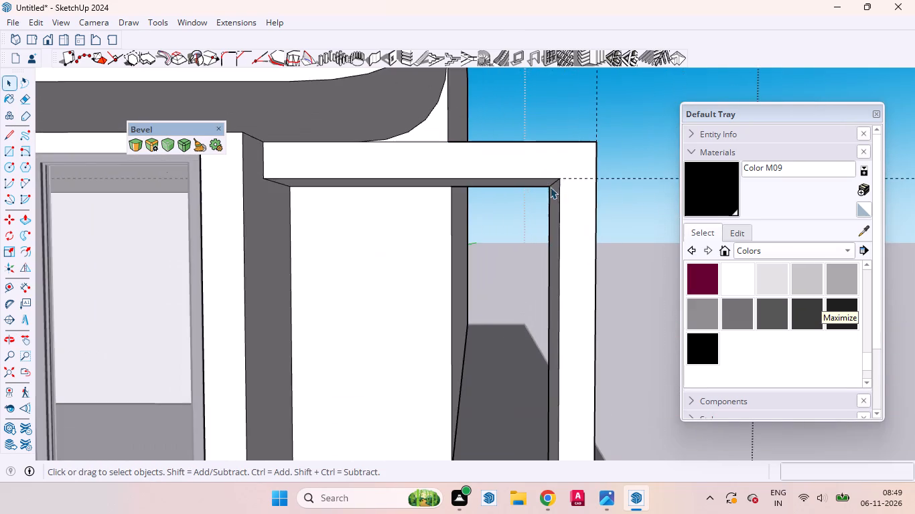
middle_drag(551, 188, 607, 137)
scroll(565, 191, up, 9)
click(522, 195)
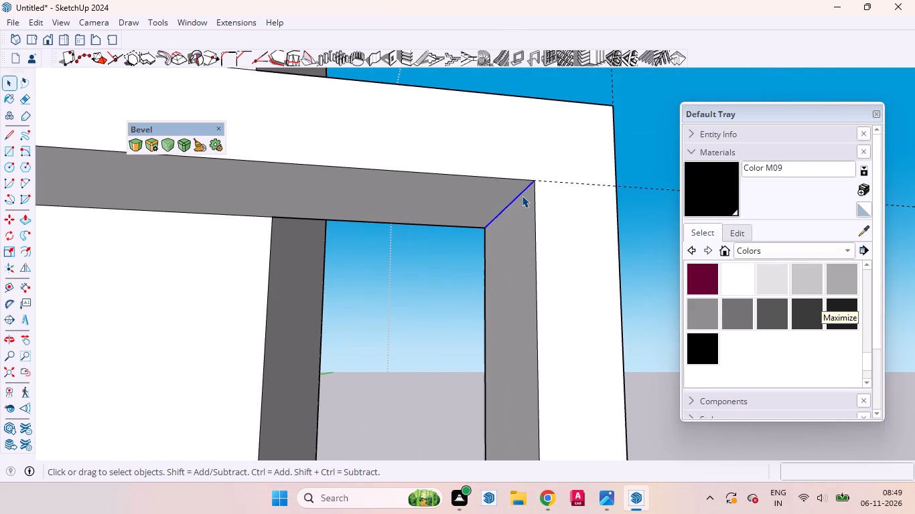
scroll(474, 247, down, 9)
middle_drag(487, 246, 297, 312)
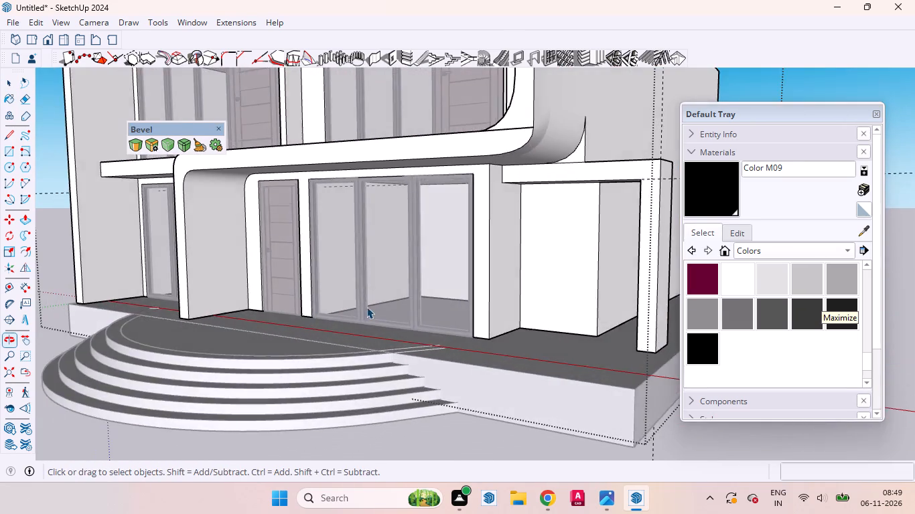
scroll(377, 318, down, 8)
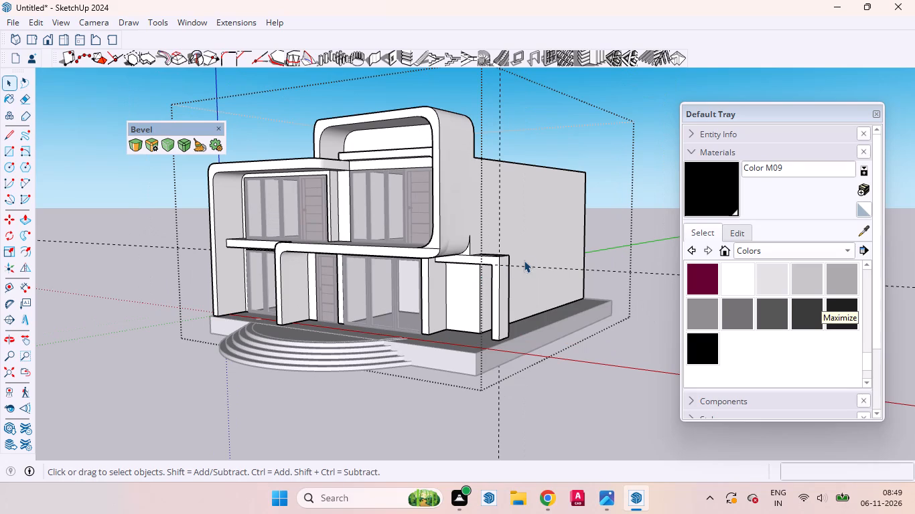
scroll(519, 246, up, 13)
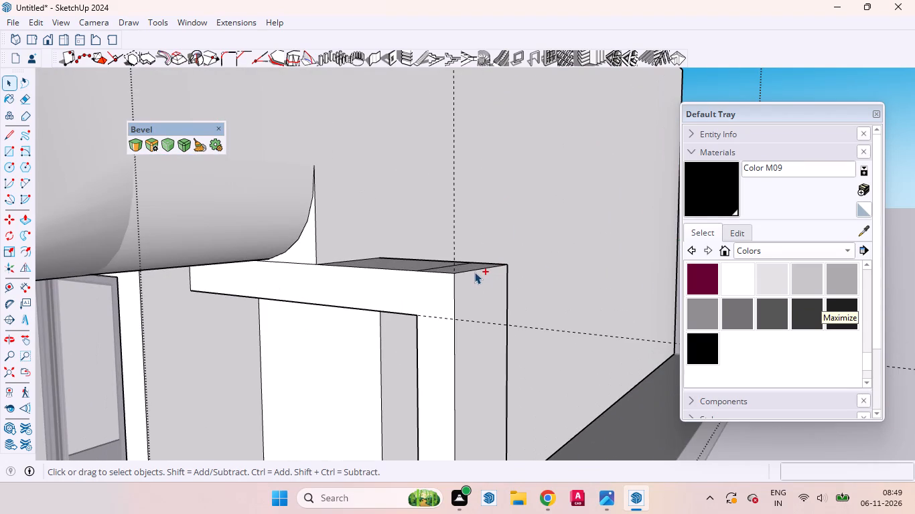
ctrl+click(474, 271)
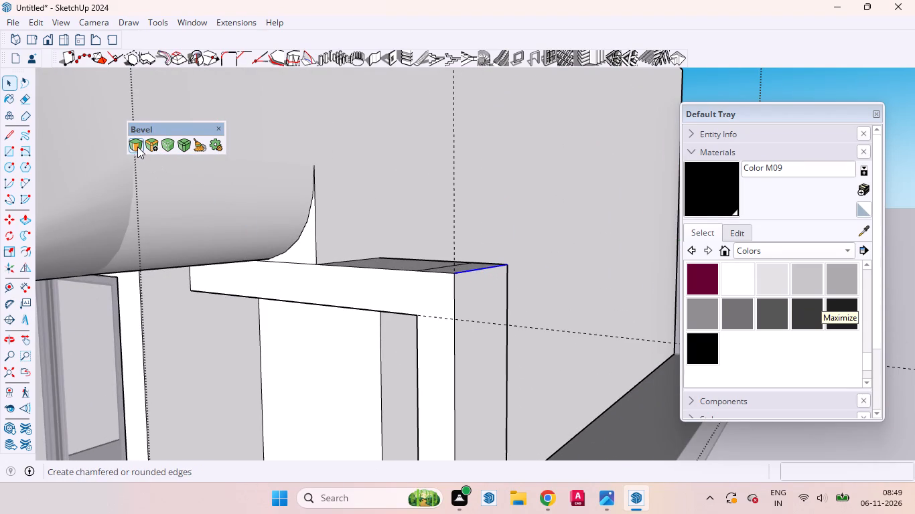
click(137, 146)
click(475, 276)
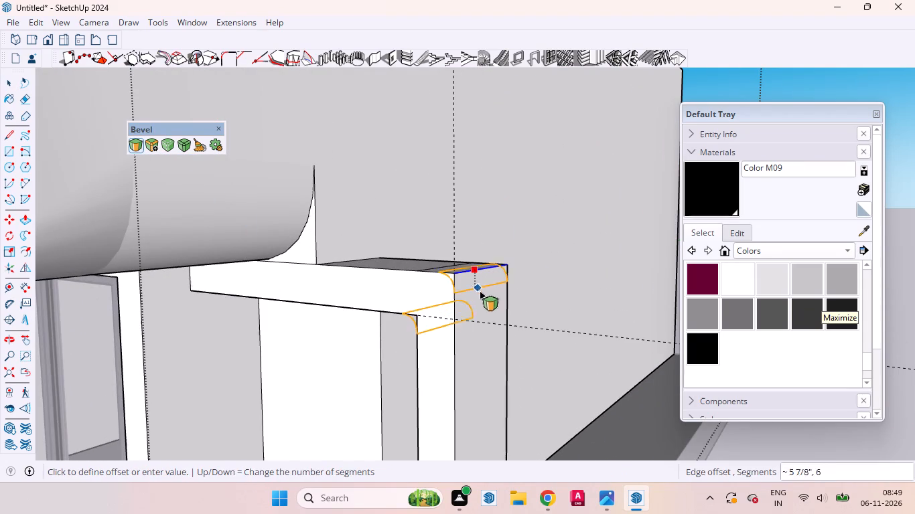
click(481, 309)
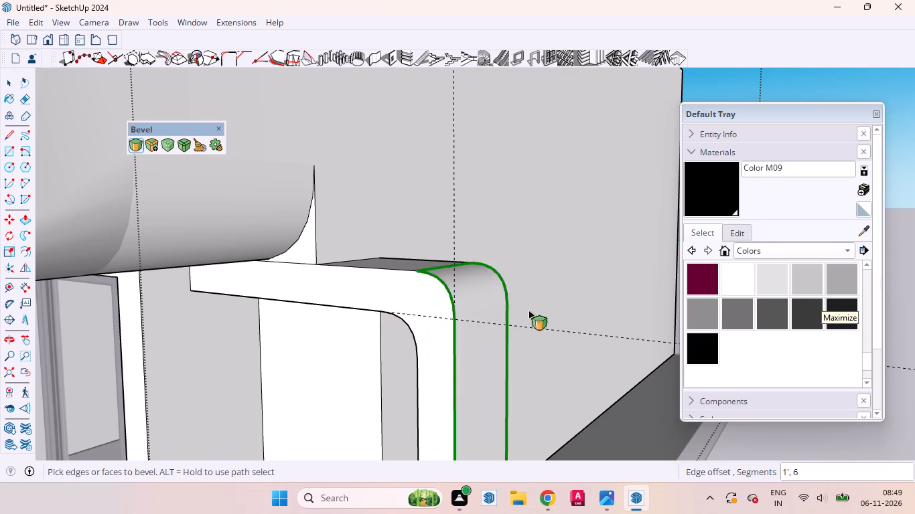
scroll(543, 293, down, 13)
key(space)
click(624, 413)
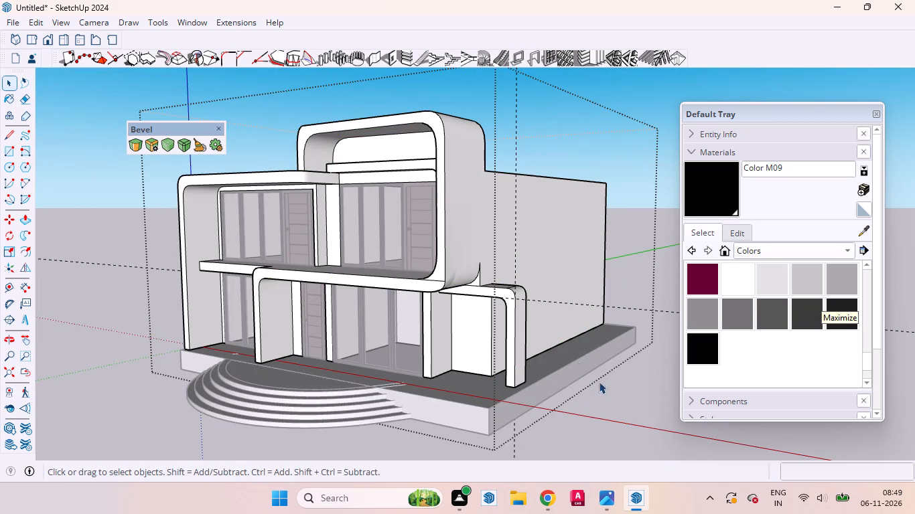
Delete the horizontal and vertical guide lines at the side frame and exit the house group.
scroll(523, 290, up, 10)
middle_drag(509, 306, 633, 454)
scroll(557, 328, down, 7)
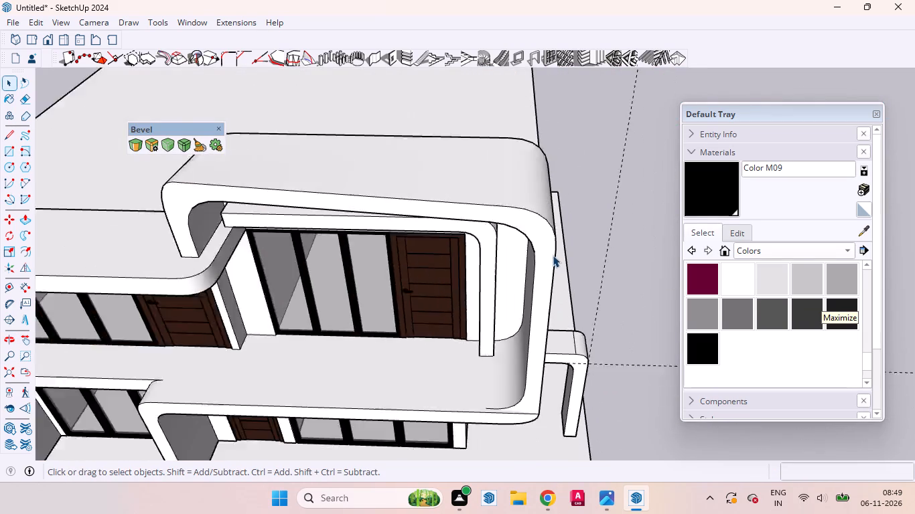
scroll(553, 255, down, 6)
middle_drag(546, 351, 554, 145)
scroll(552, 290, up, 8)
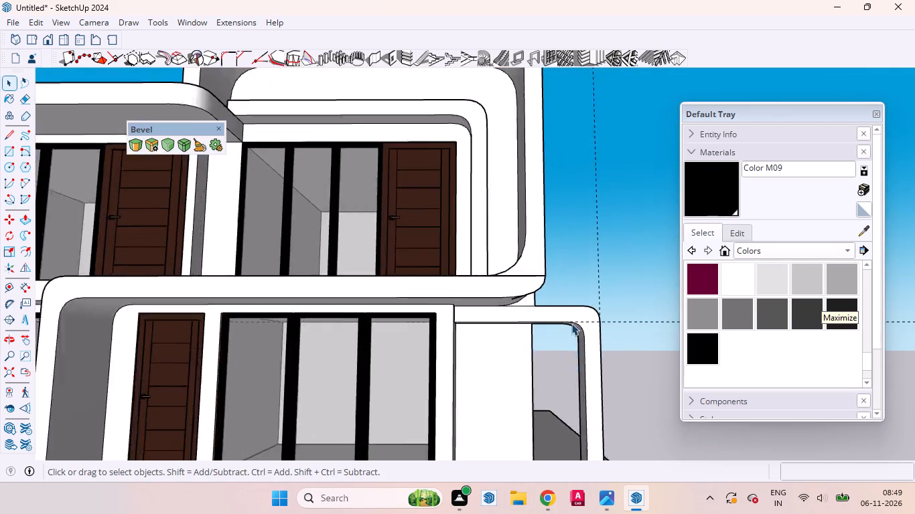
scroll(571, 323, up, 1)
scroll(508, 330, down, 10)
drag(602, 350, 535, 270)
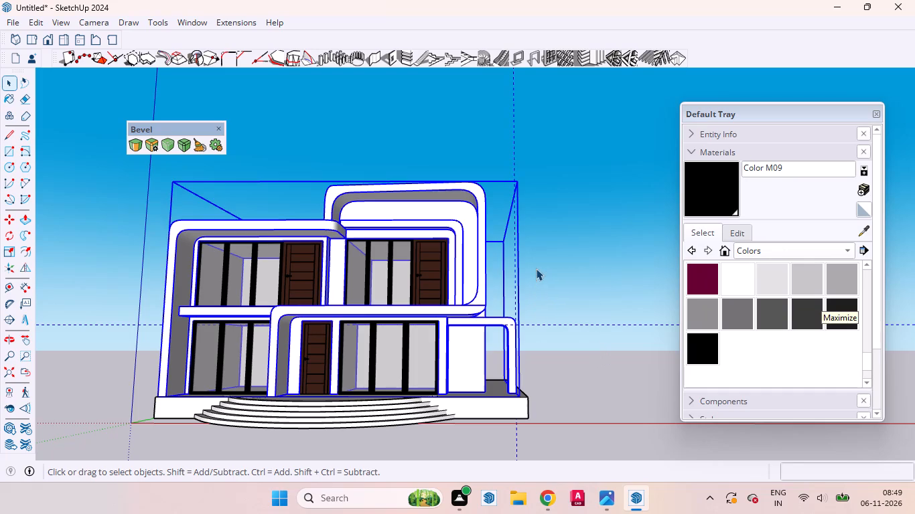
double_click(510, 320)
click(509, 320)
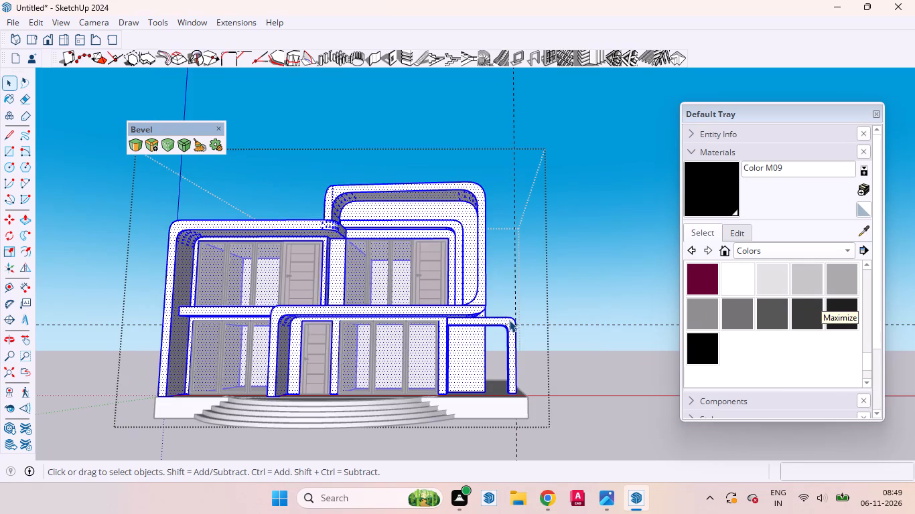
click(477, 347)
drag(602, 356, 575, 274)
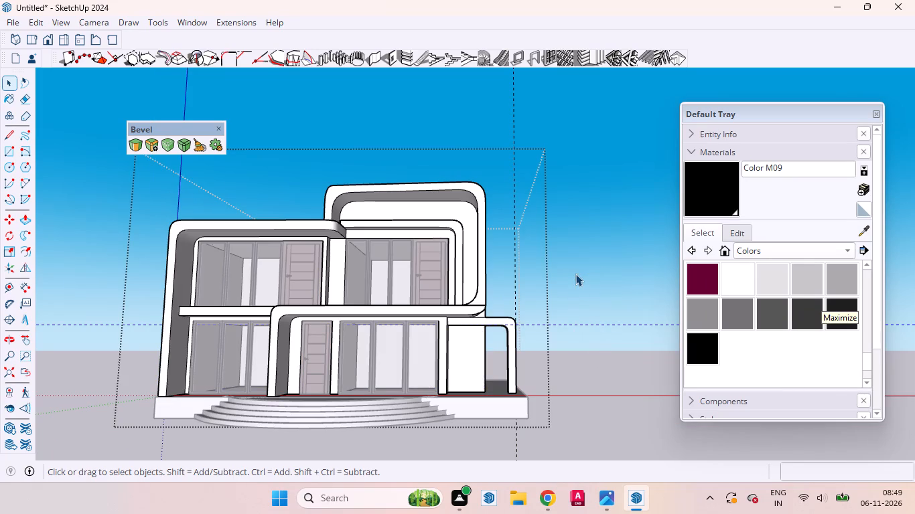
key(Delete)
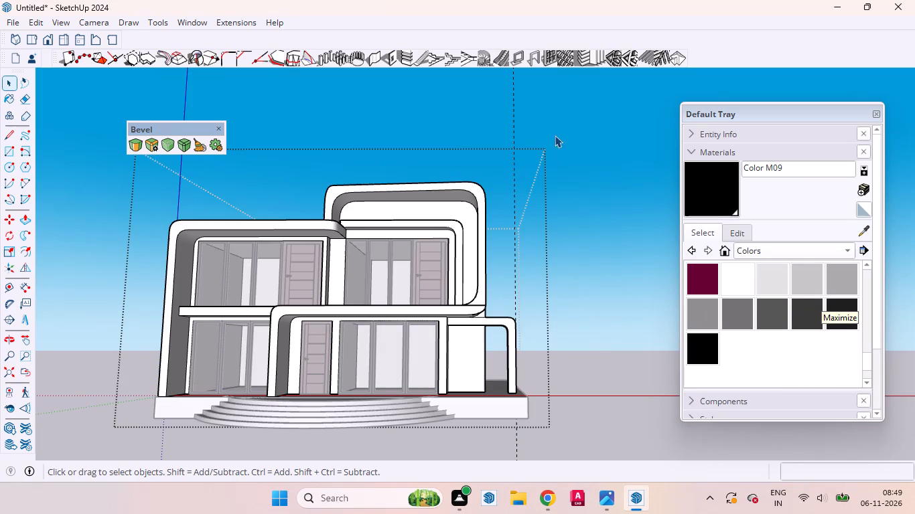
drag(559, 127, 457, 41)
key(Delete)
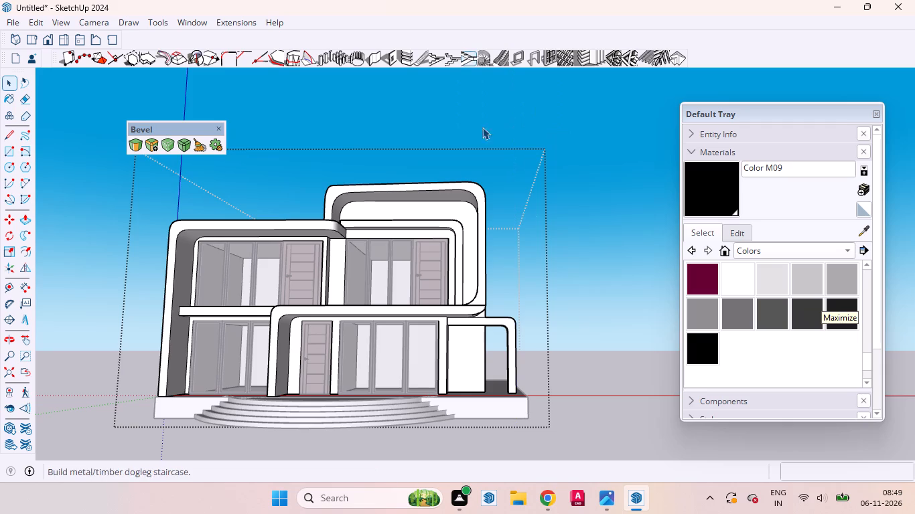
double_click(585, 288)
Push/Pull the recessed semicircular face beneath the curved front steps to the level of the slab's underside.
middle_drag(508, 326, 560, 379)
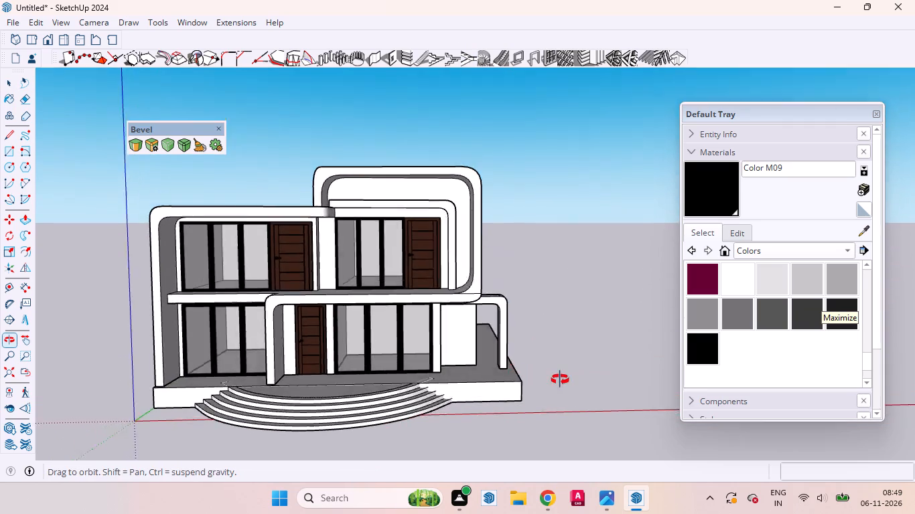
middle_drag(560, 379, 573, 358)
scroll(492, 319, up, 13)
middle_drag(501, 254, 486, 339)
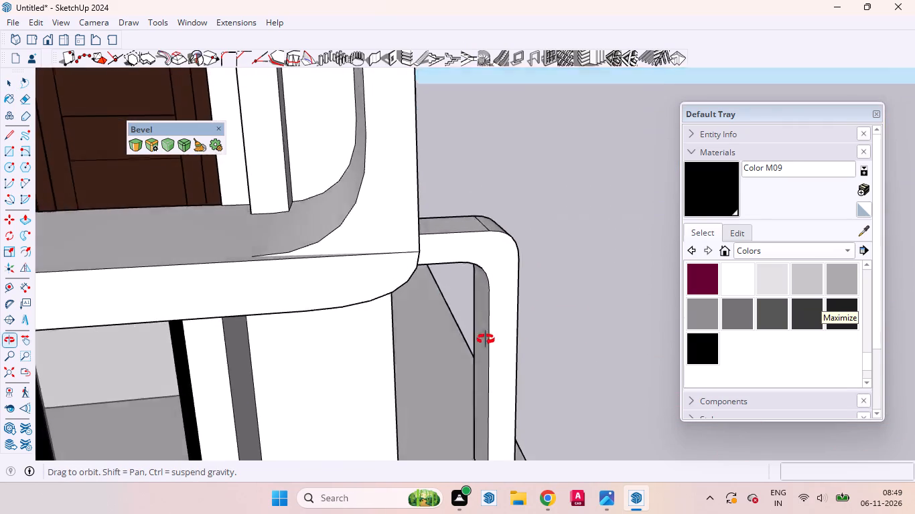
middle_drag(486, 339, 496, 159)
scroll(502, 166, down, 20)
scroll(502, 166, down, 4)
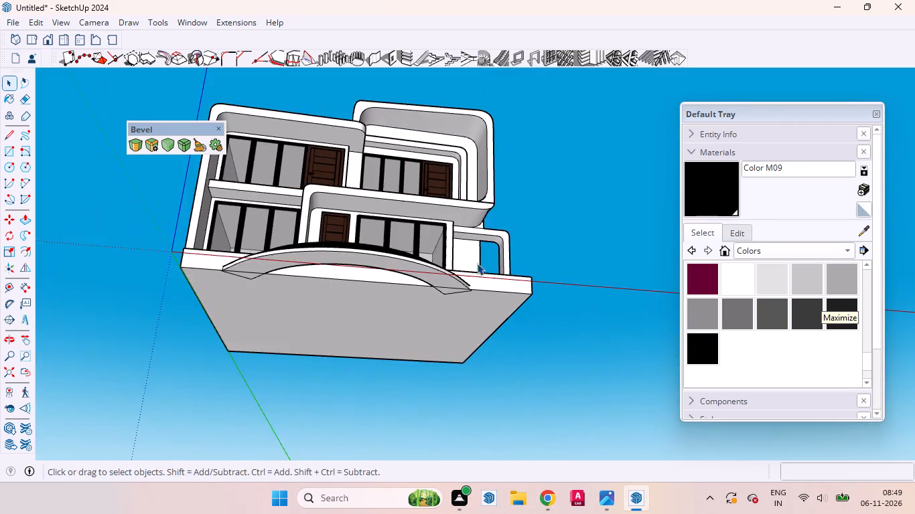
scroll(477, 263, down, 3)
middle_drag(426, 252, 407, 96)
scroll(384, 239, up, 4)
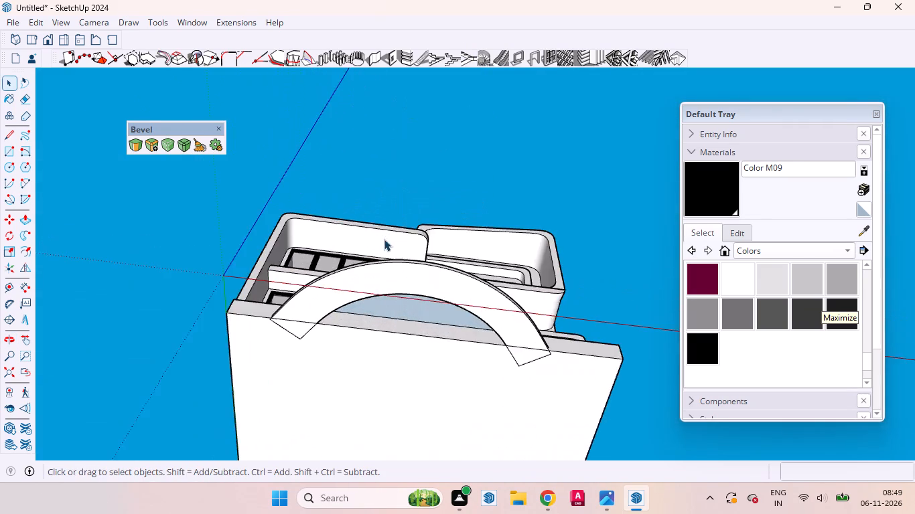
scroll(384, 239, up, 6)
middle_drag(394, 352, 420, 127)
scroll(415, 187, down, 5)
scroll(360, 278, up, 4)
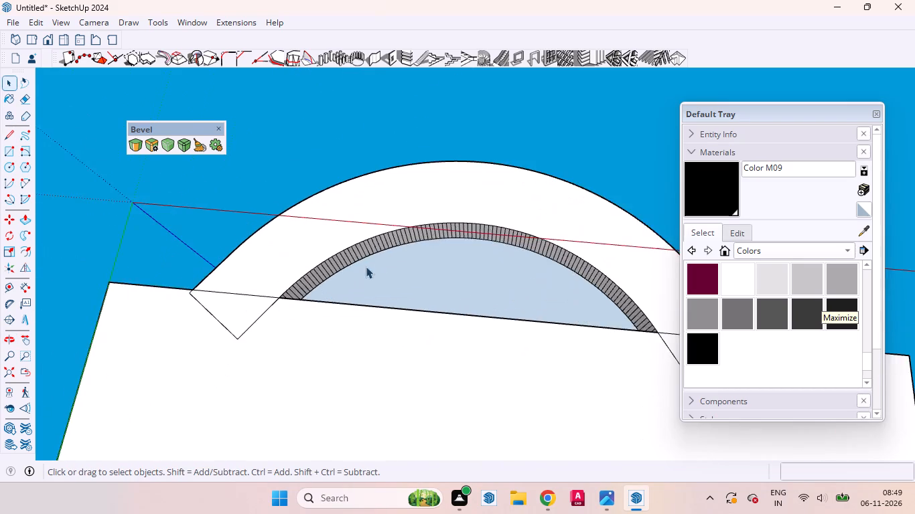
scroll(366, 266, up, 5)
click(447, 275)
key(p)
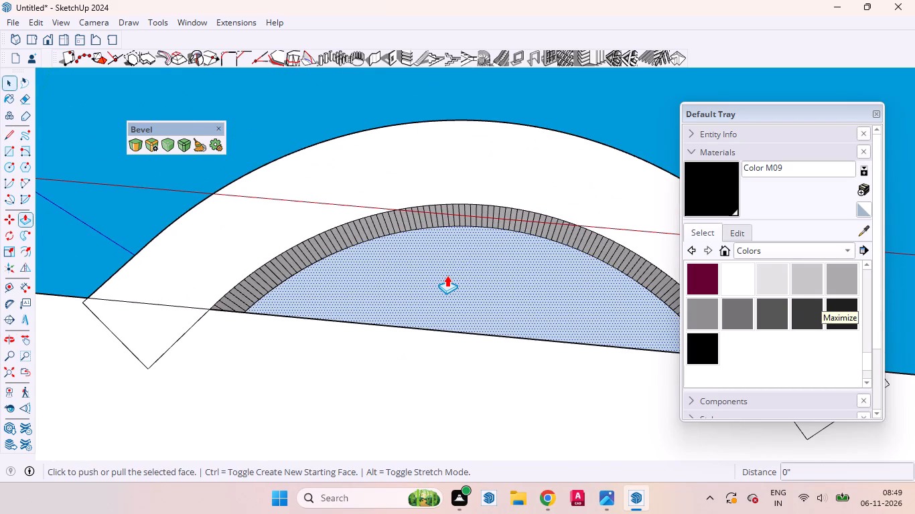
click(447, 275)
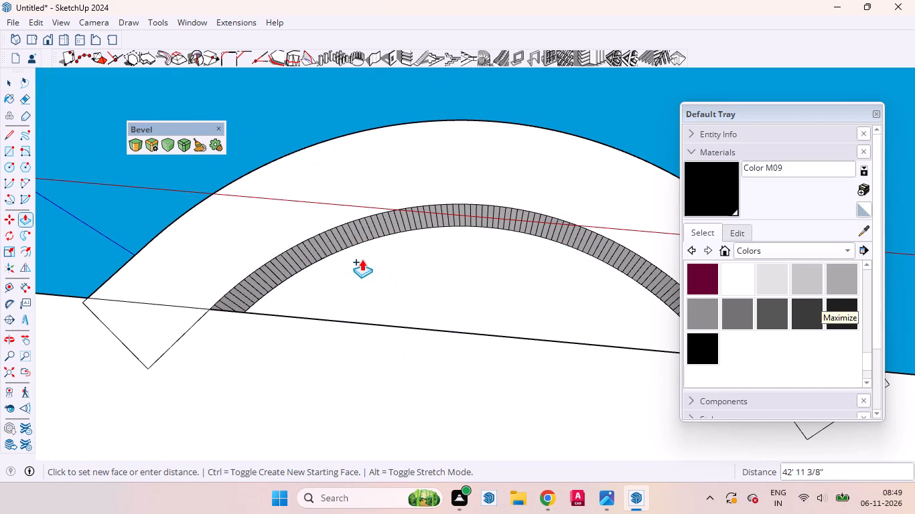
middle_drag(396, 207, 382, 513)
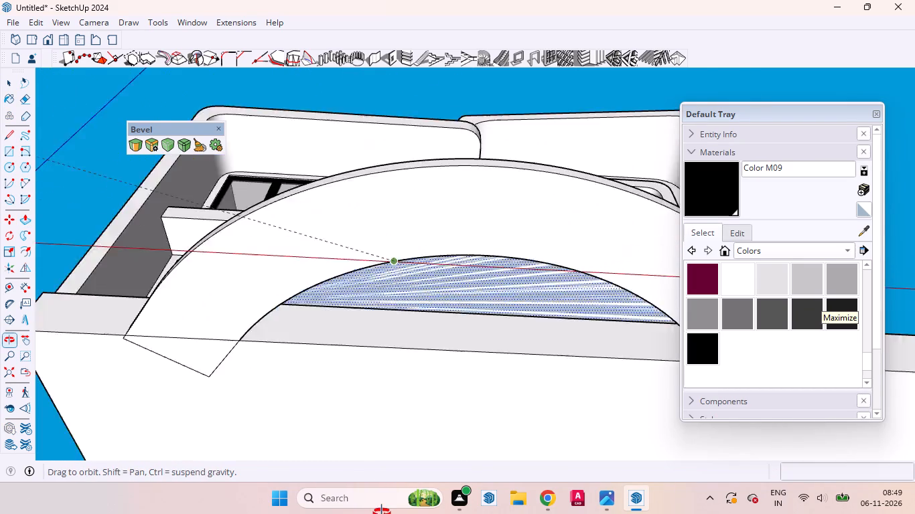
middle_drag(382, 513, 384, 513)
middle_click(384, 513)
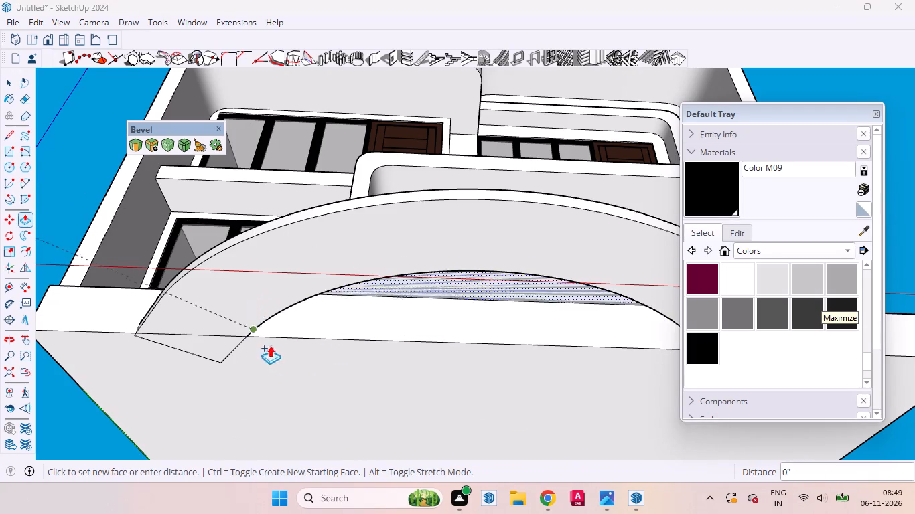
click(113, 333)
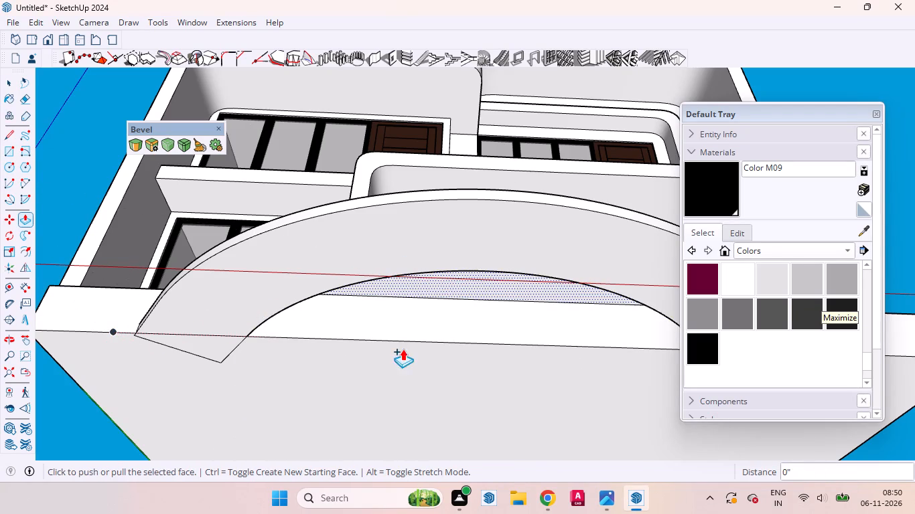
middle_drag(437, 330, 218, 252)
click(522, 291)
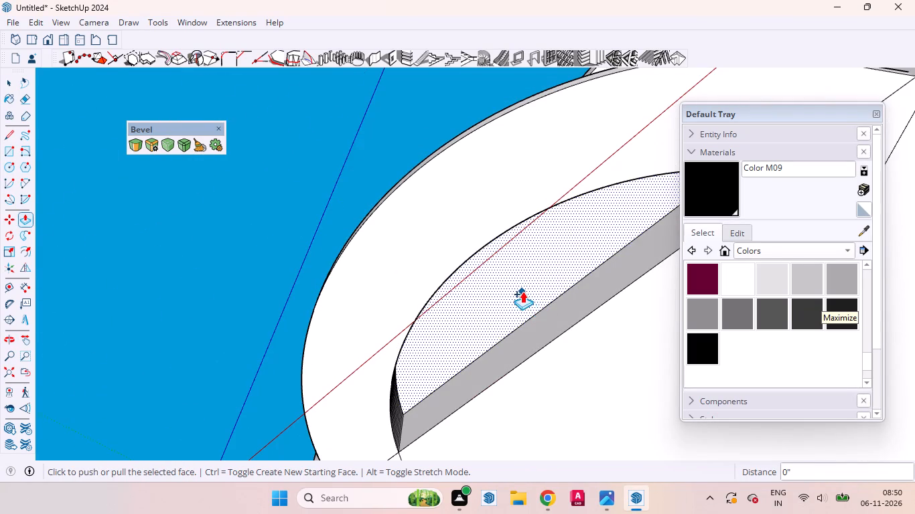
click(601, 309)
key(space)
Examine the curved front steps and landing from above, followed by the whole front facade.
middle_drag(397, 285, 550, 513)
scroll(573, 381, down, 5)
middle_drag(513, 291, 523, 496)
scroll(530, 335, up, 10)
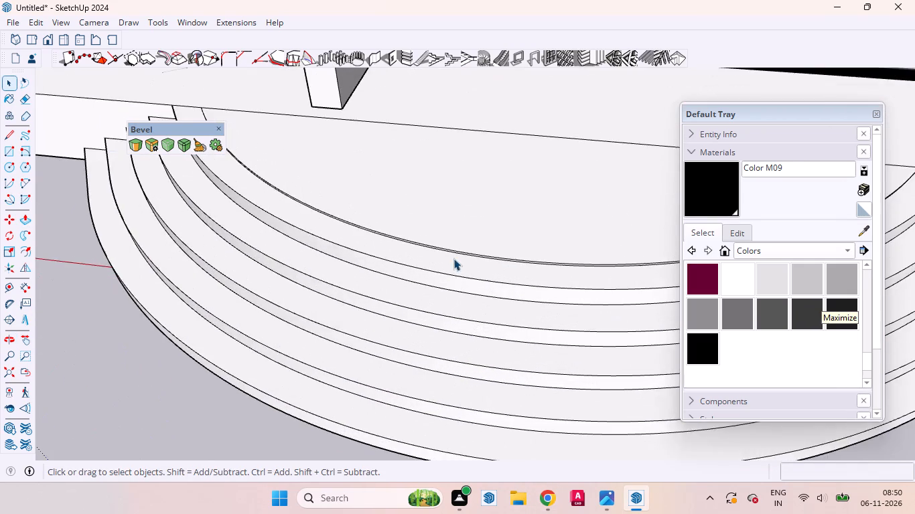
scroll(456, 262, down, 16)
scroll(557, 303, down, 4)
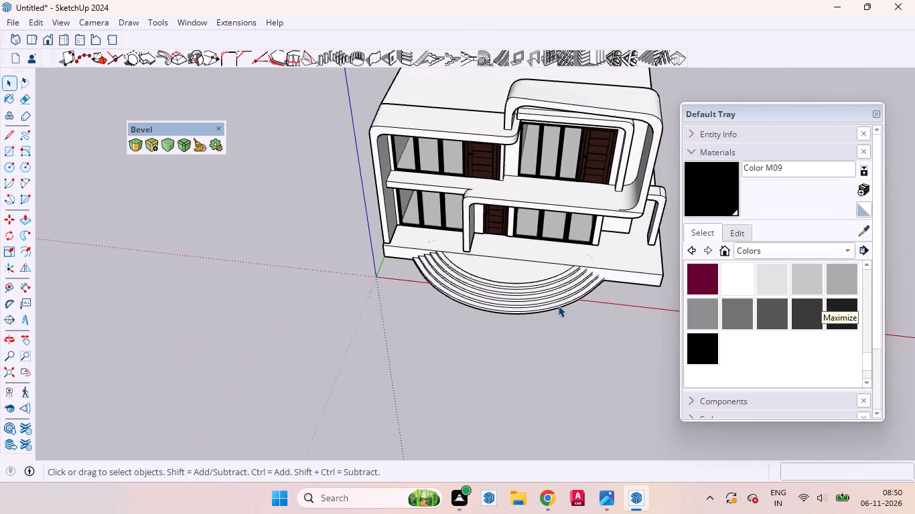
scroll(608, 288, up, 4)
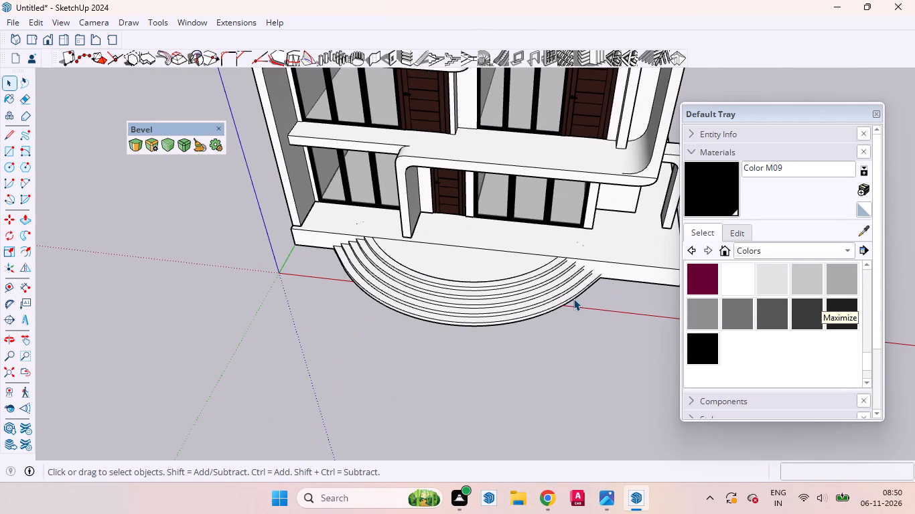
scroll(510, 262, up, 4)
scroll(505, 277, down, 2)
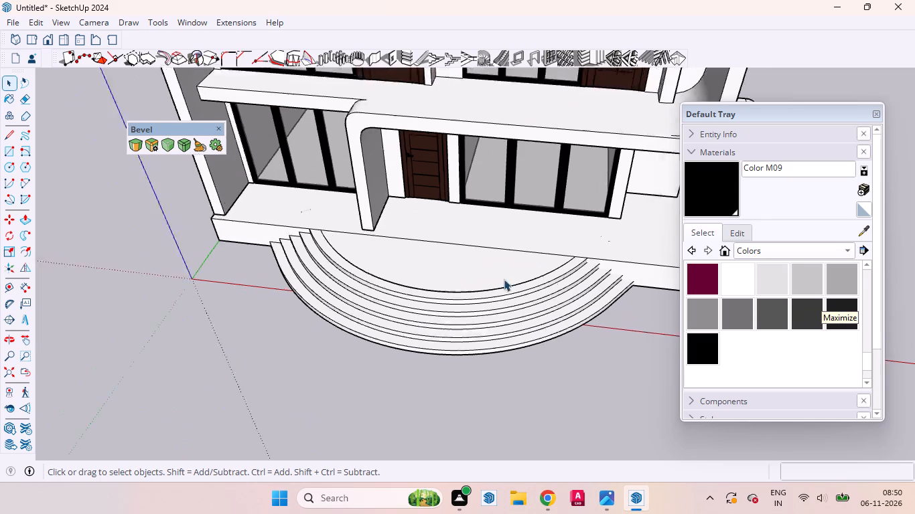
scroll(504, 279, down, 9)
middle_drag(532, 208, 577, 64)
scroll(531, 120, up, 5)
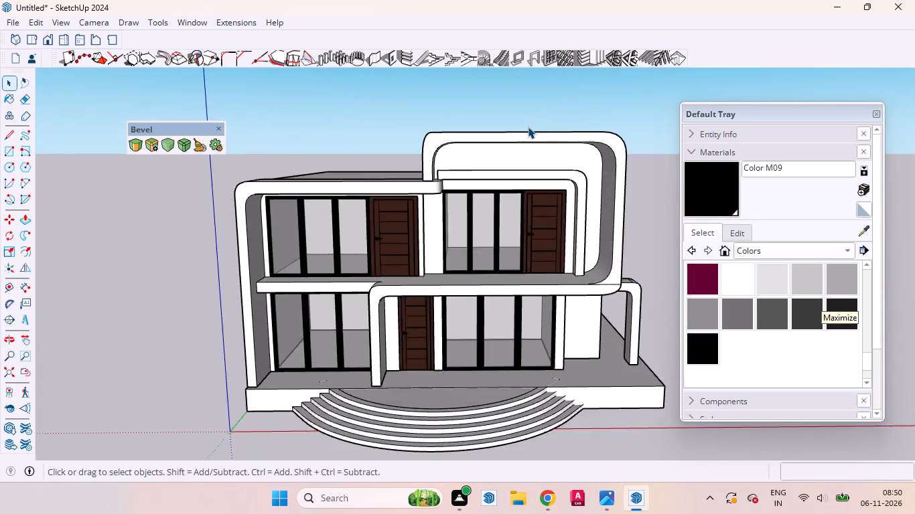
Push/Pull the end face of the upper floor's inner frame beam about 5 5/16" into the rounded outer frame's post and exit the group.
scroll(528, 126, up, 4)
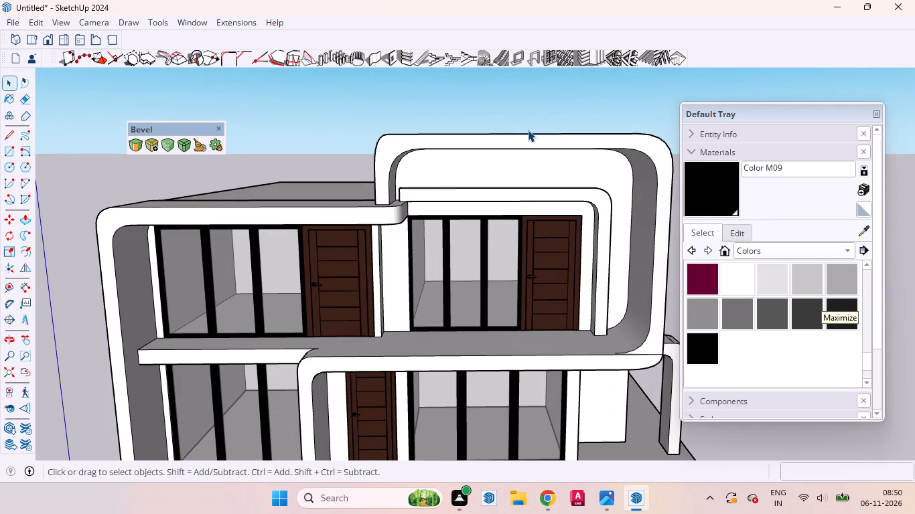
scroll(467, 244, down, 8)
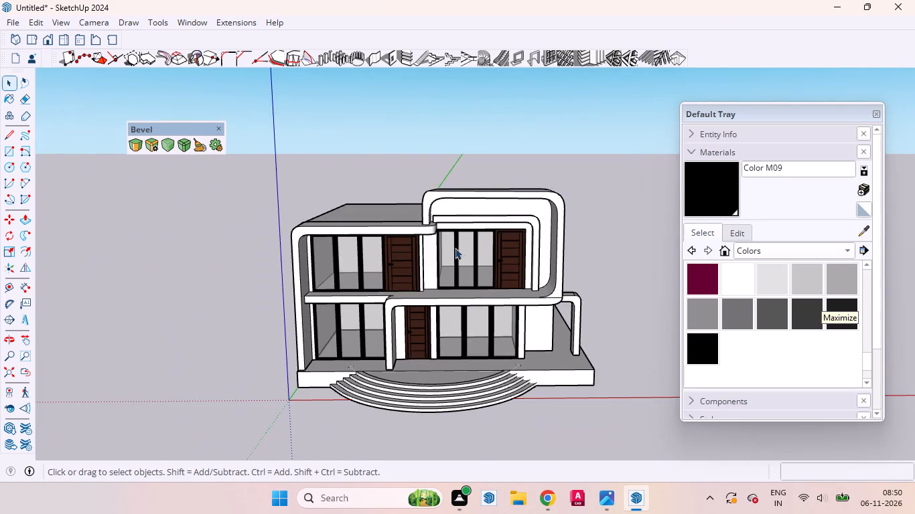
middle_drag(448, 250, 575, 187)
scroll(417, 211, up, 20)
scroll(417, 211, up, 3)
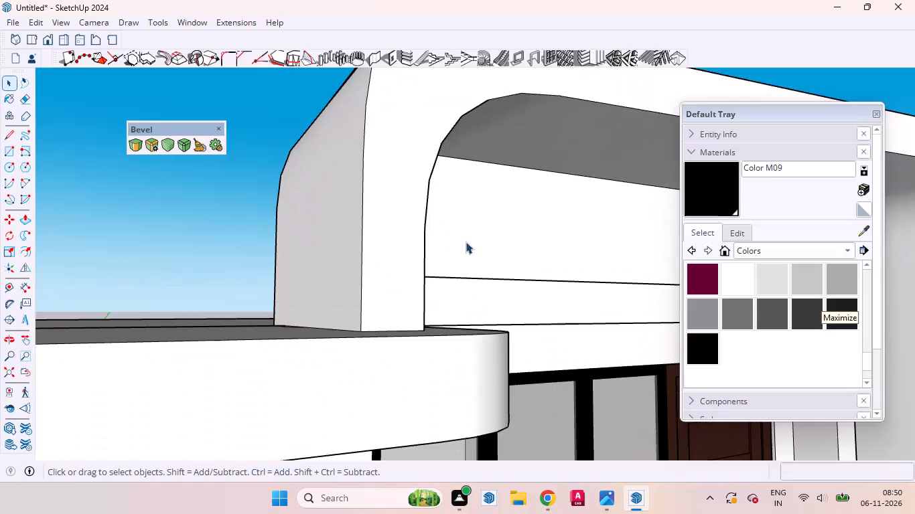
middle_drag(467, 252, 367, 325)
scroll(466, 268, up, 1)
scroll(350, 326, up, 4)
double_click(331, 371)
click(323, 377)
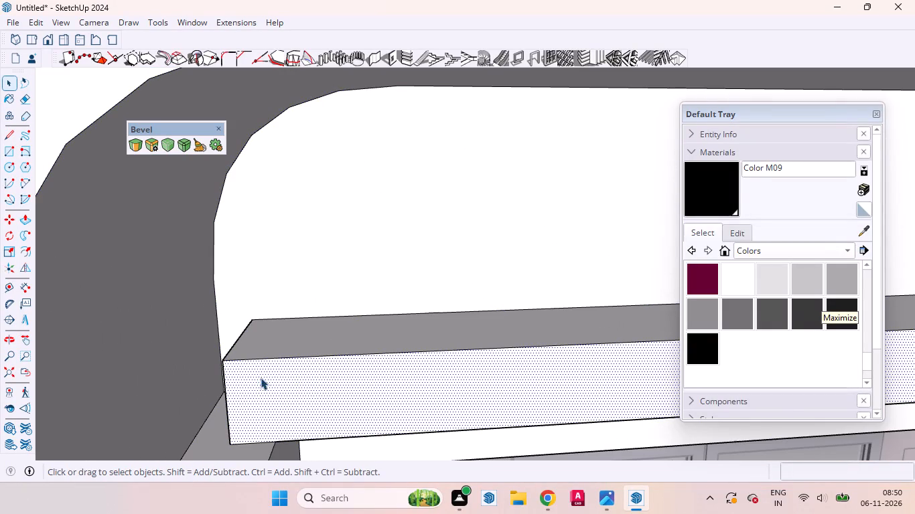
middle_drag(208, 392, 271, 375)
scroll(277, 366, up, 6)
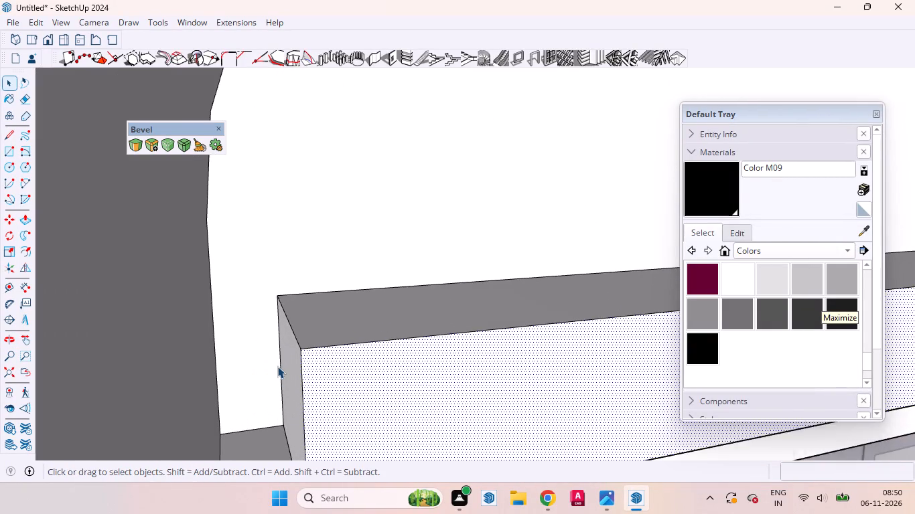
click(299, 365)
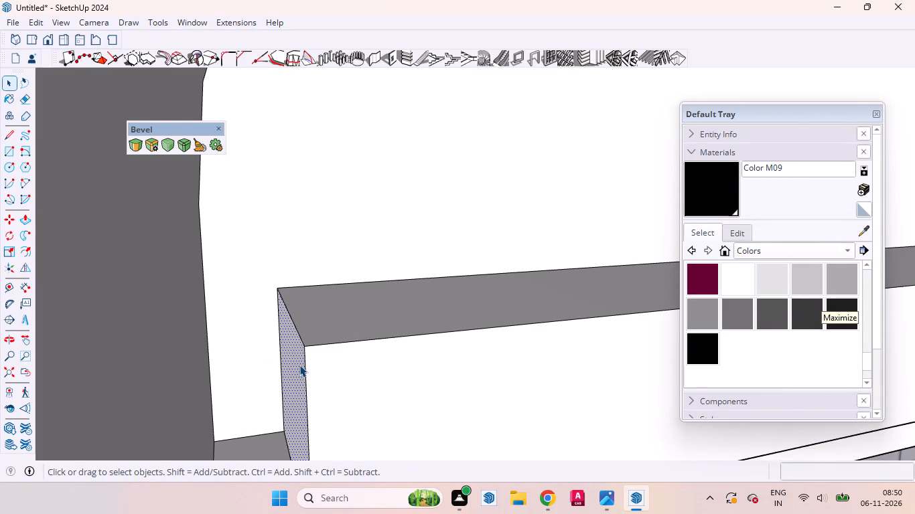
key(p)
click(301, 361)
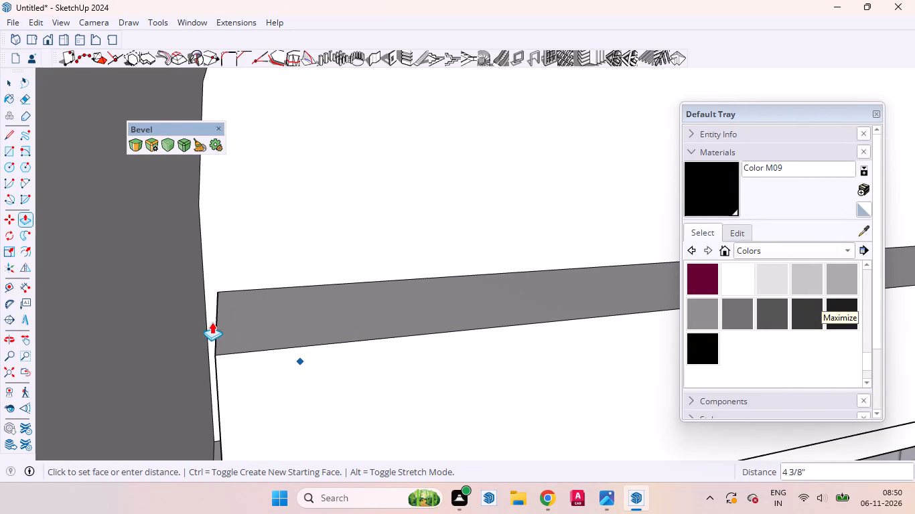
click(197, 315)
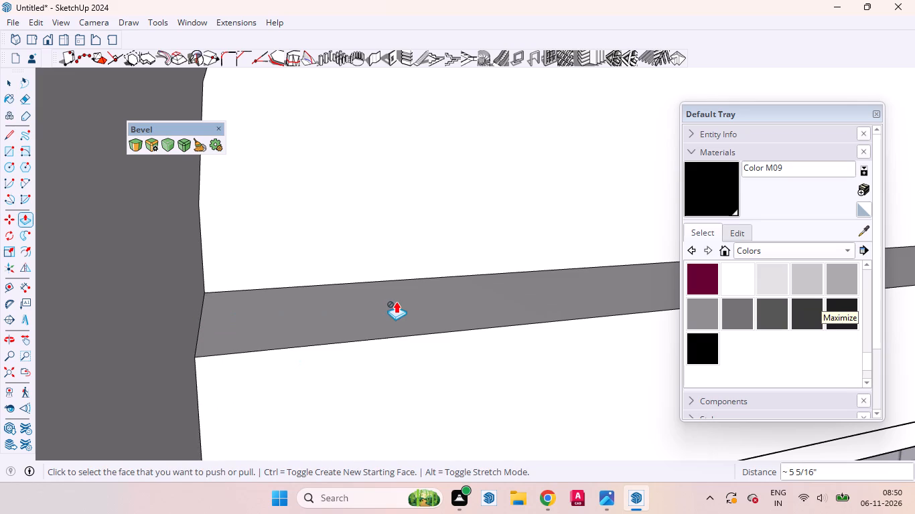
key(space)
scroll(358, 286, down, 1)
scroll(358, 286, up, 1)
scroll(358, 286, down, 20)
scroll(358, 286, down, 14)
scroll(240, 238, up, 2)
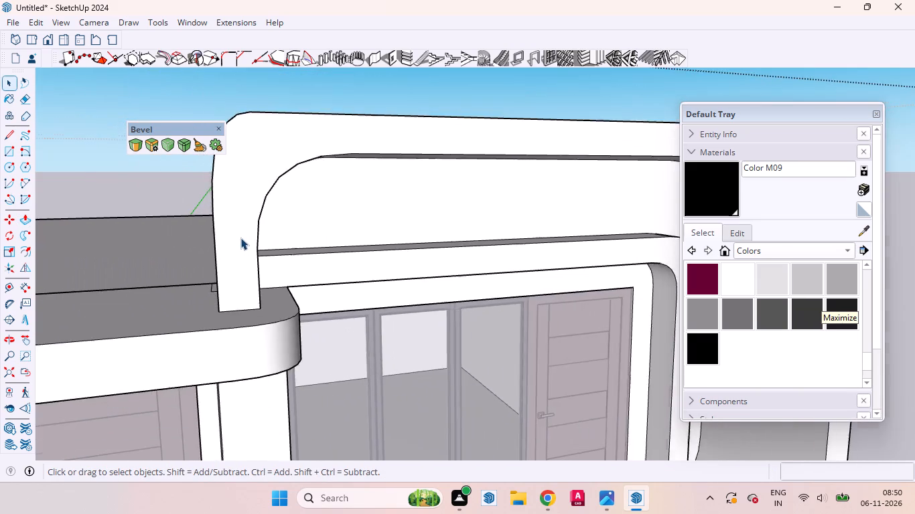
scroll(240, 238, down, 2)
scroll(240, 238, up, 1)
scroll(240, 238, down, 18)
double_click(442, 283)
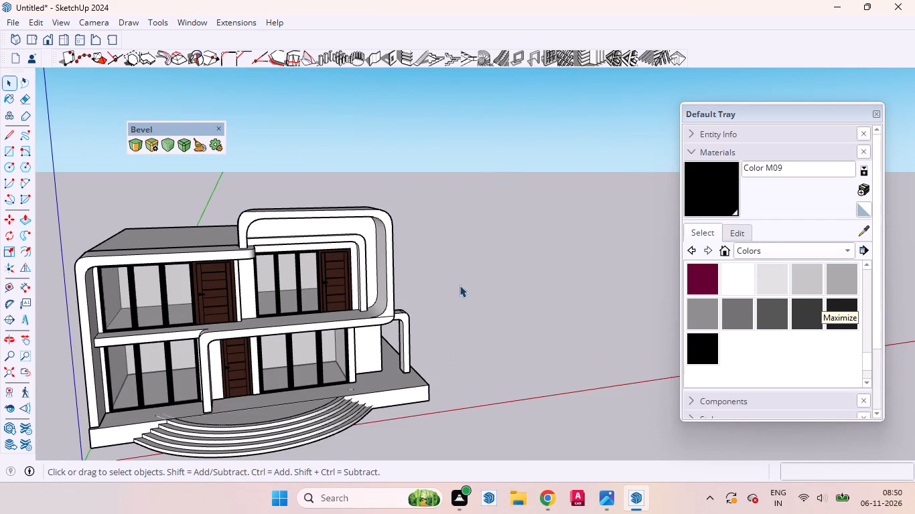
click(470, 290)
Examine the whole front facade from the standard front view and from a low viewpoint.
scroll(409, 292, down, 4)
middle_drag(393, 327, 356, 289)
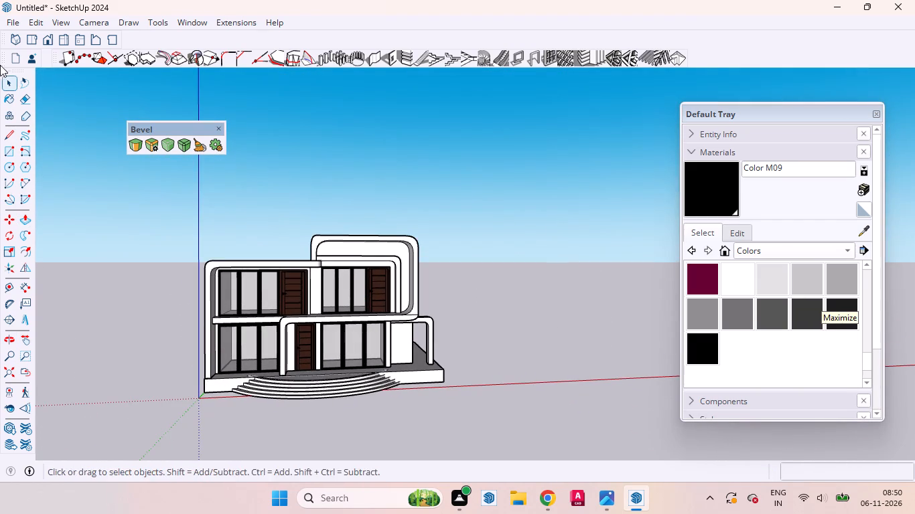
click(48, 41)
scroll(545, 225, up, 2)
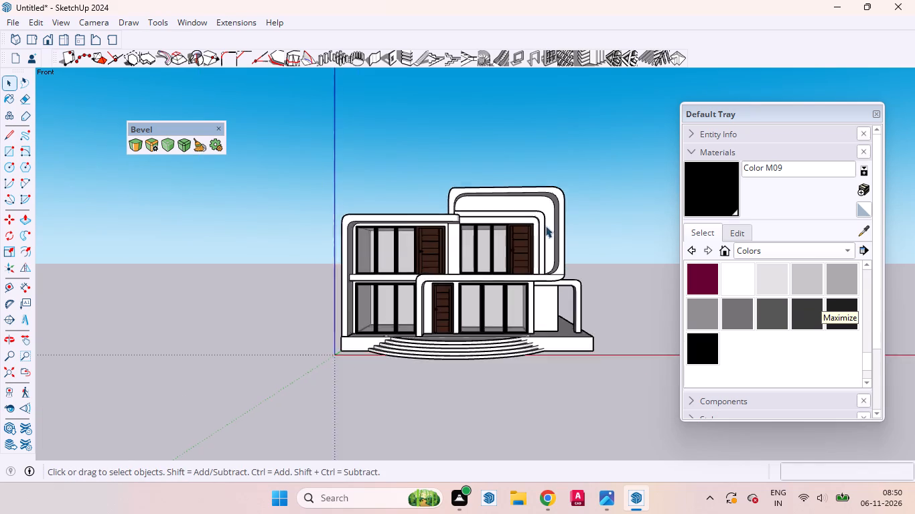
scroll(545, 226, up, 3)
scroll(545, 226, down, 1)
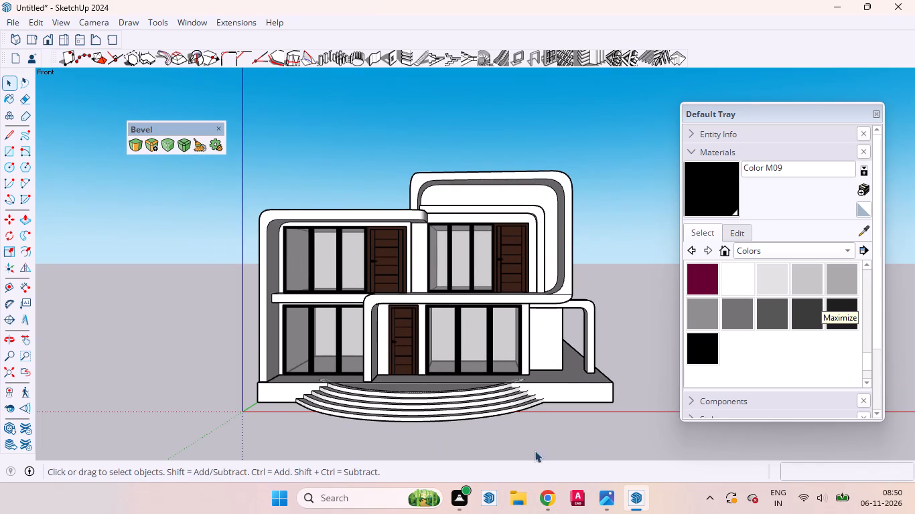
scroll(476, 368, down, 3)
middle_drag(456, 367, 461, 312)
scroll(441, 315, up, 3)
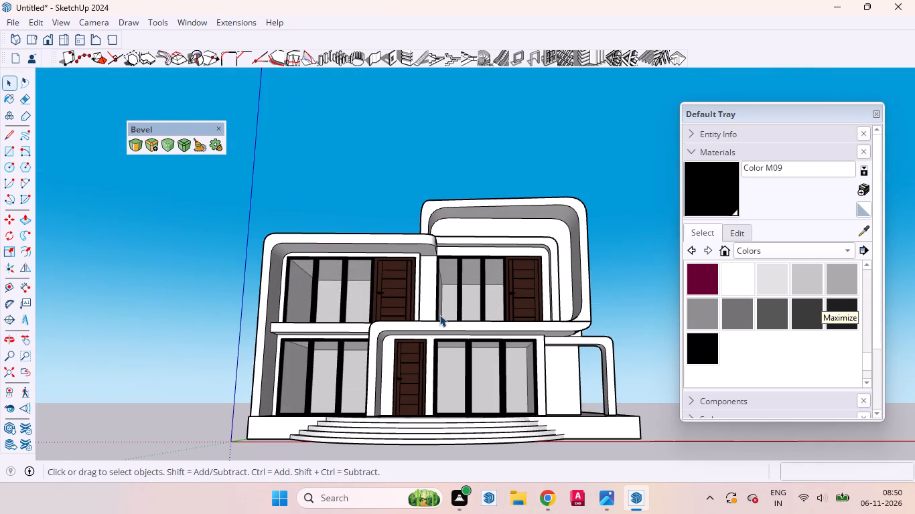
scroll(348, 318, down, 3)
scroll(326, 280, up, 3)
scroll(389, 285, down, 4)
scroll(480, 368, up, 3)
scroll(521, 387, down, 2)
scroll(524, 388, up, 9)
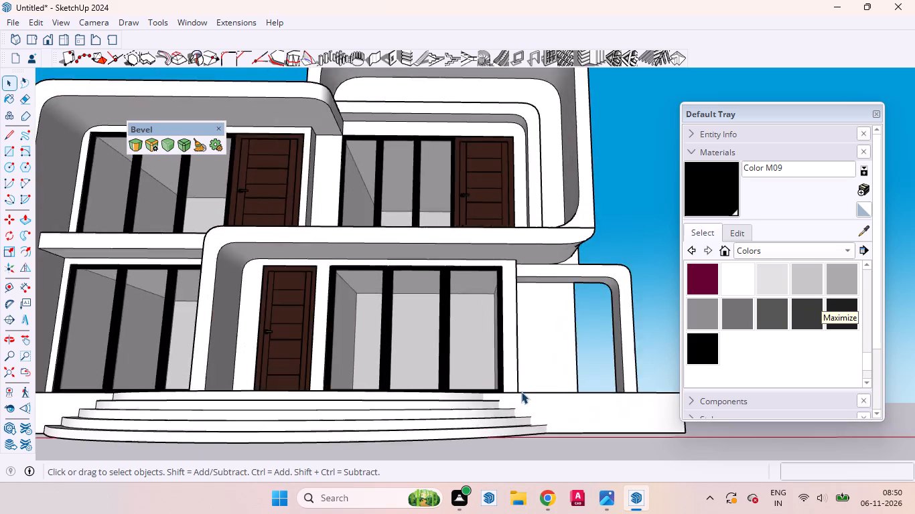
Trace the top two 6" risers and the 1' tread between them where the curved steps' right-hand end meets the slab face.
scroll(521, 392, up, 5)
middle_drag(520, 408, 508, 475)
scroll(495, 456, up, 1)
scroll(460, 375, down, 2)
scroll(460, 375, up, 2)
scroll(460, 375, down, 2)
click(547, 373)
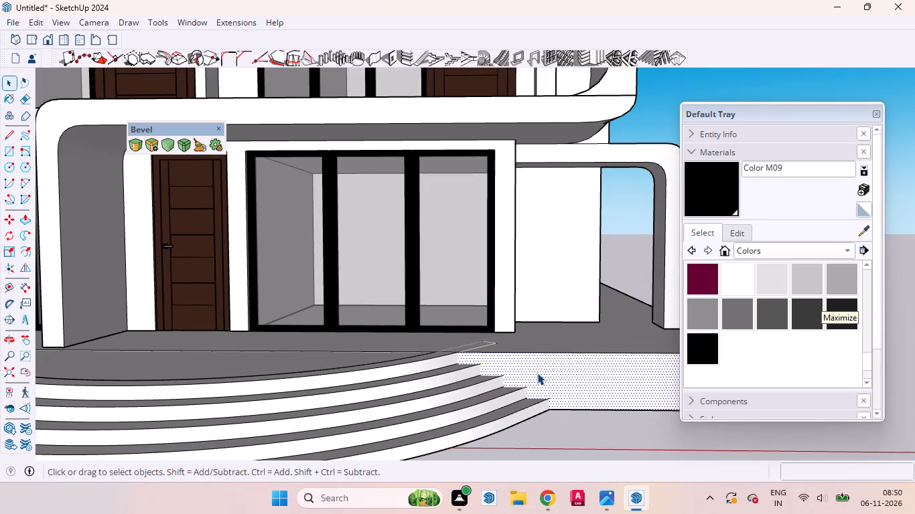
scroll(489, 372, up, 2)
scroll(489, 372, down, 1)
scroll(489, 372, up, 7)
key(l)
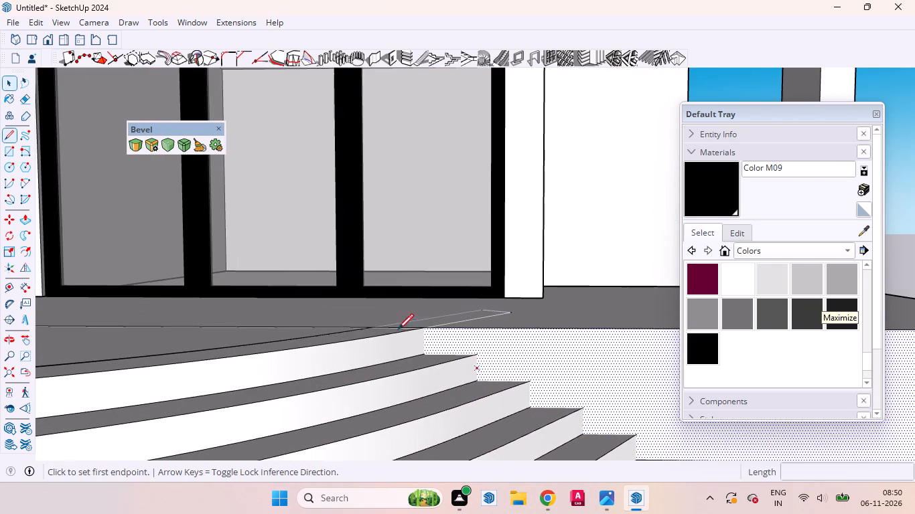
scroll(368, 311, up, 4)
click(465, 341)
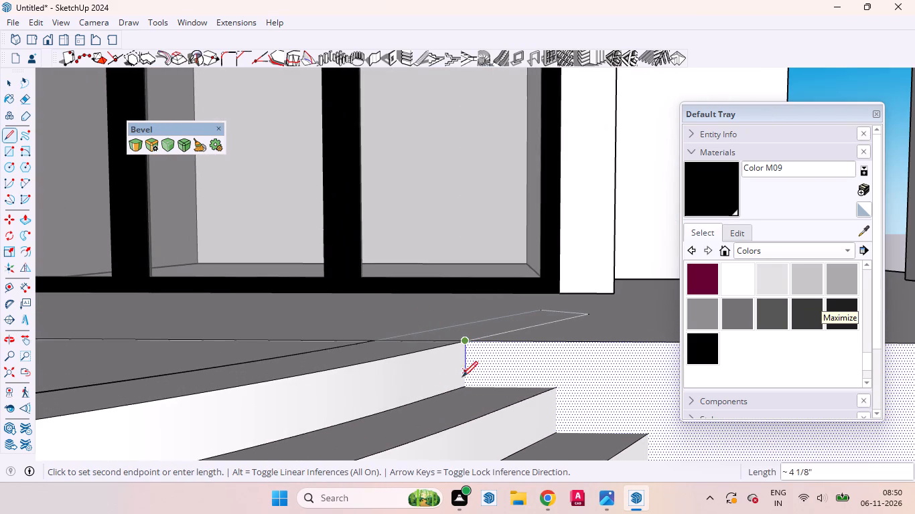
click(462, 385)
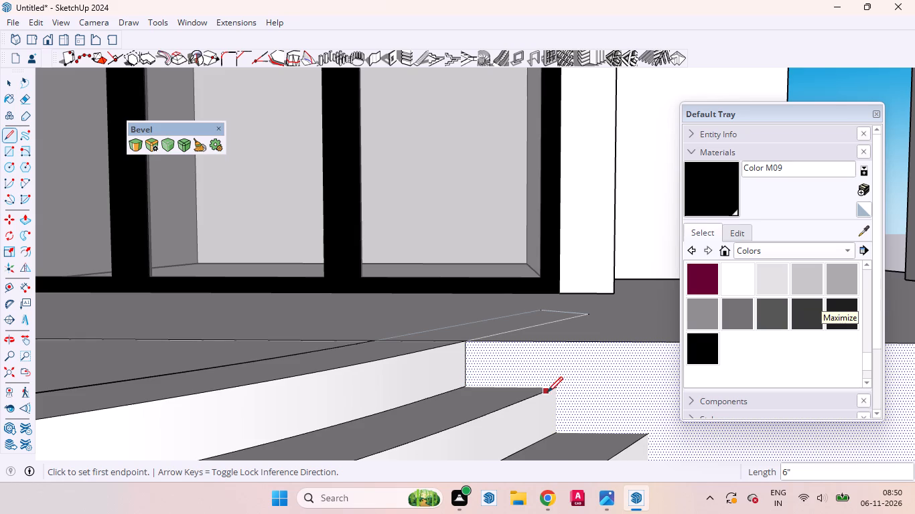
click(554, 388)
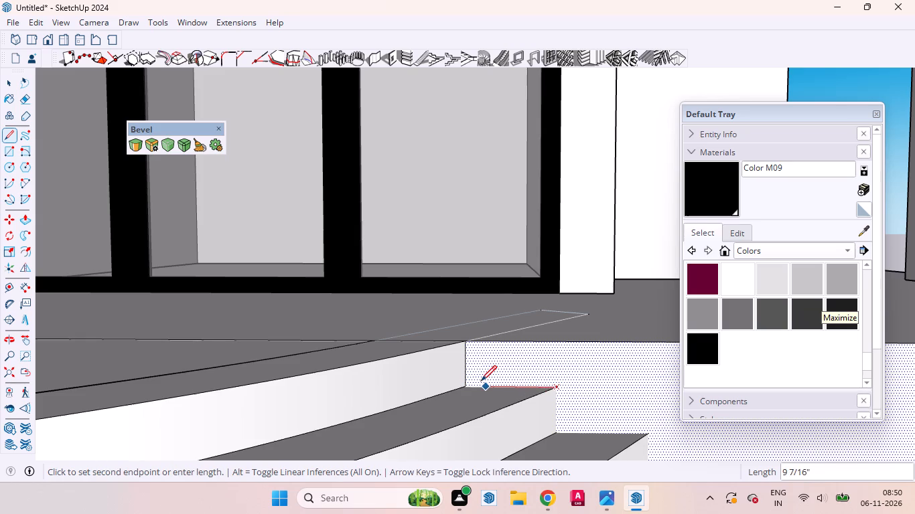
click(470, 381)
click(558, 387)
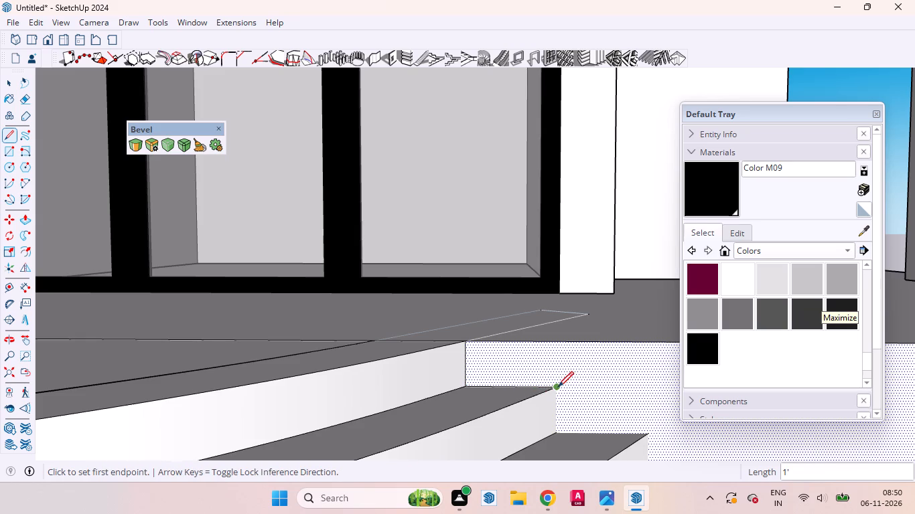
click(559, 428)
Continue the stepped outline on the slab face with a 1' tread line, a 6" riser line and another 1' tread line.
scroll(453, 406, down, 10)
scroll(515, 412, up, 5)
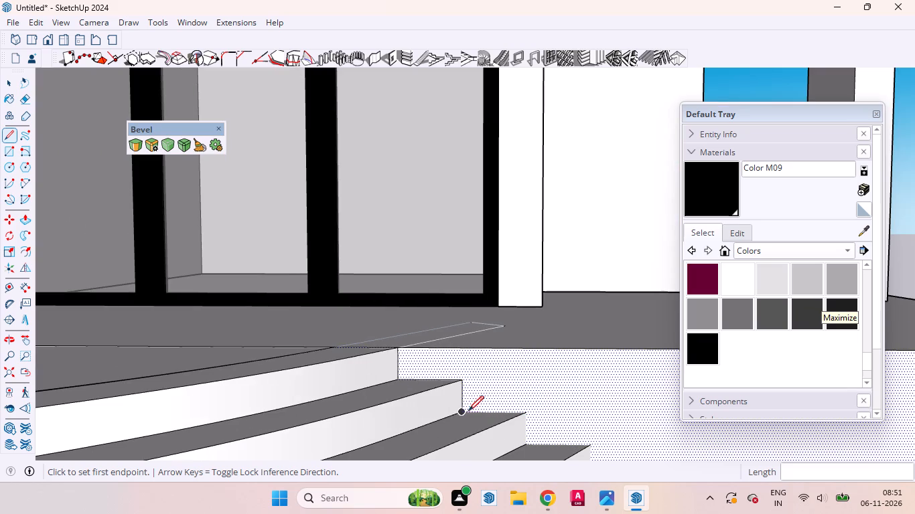
click(466, 410)
click(528, 414)
click(529, 444)
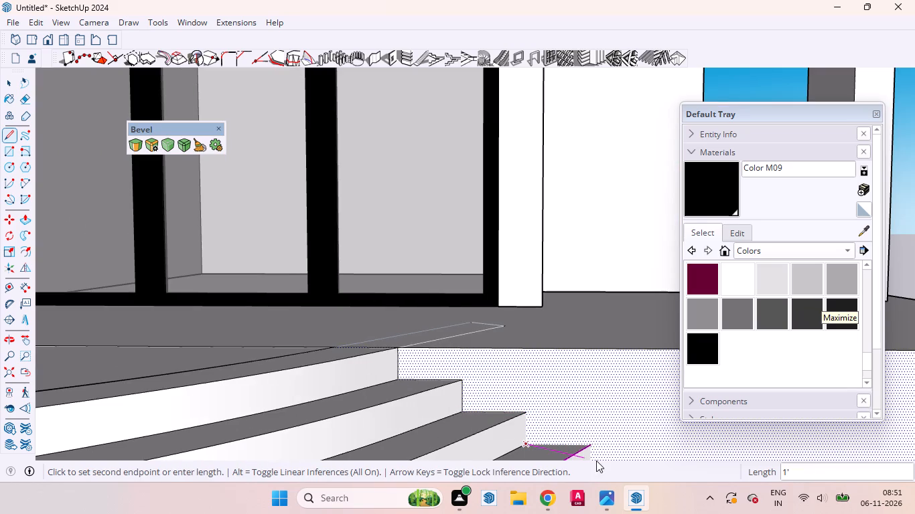
click(529, 416)
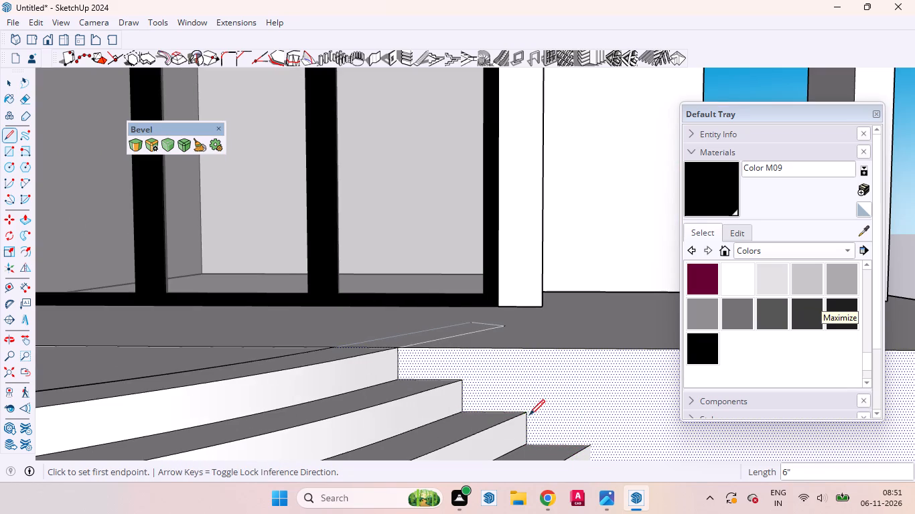
click(531, 442)
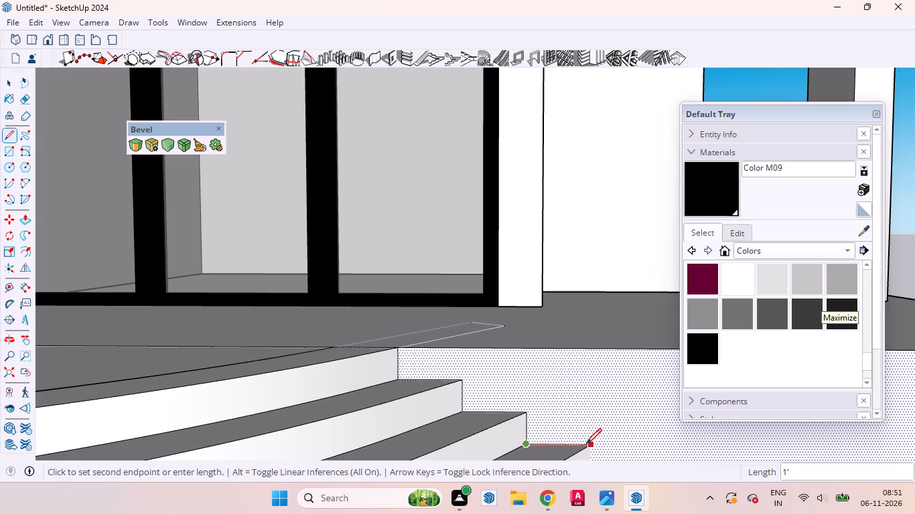
click(589, 444)
Finish the right-hand stepped outline down to the slab's bottom edge with a 6" riser, a 1' tread and a last 6" riser line.
scroll(496, 371, down, 8)
scroll(541, 414, up, 2)
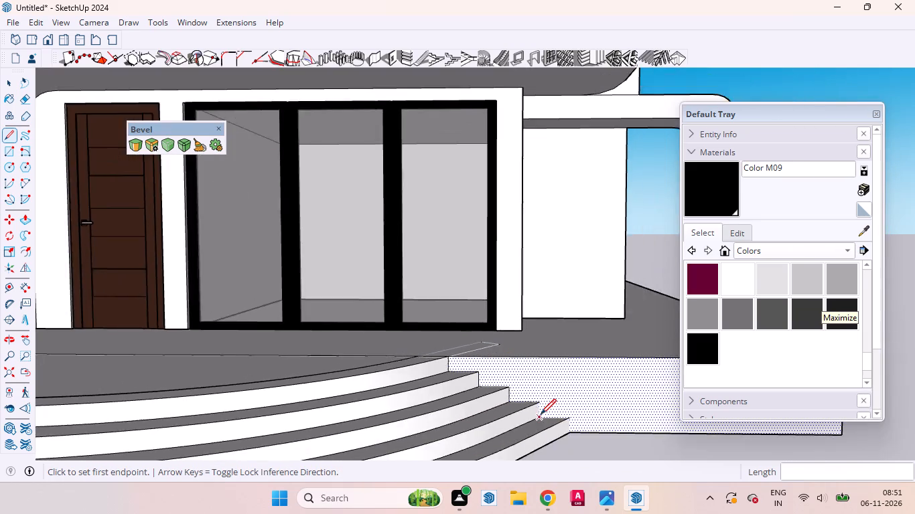
scroll(541, 414, up, 9)
click(539, 419)
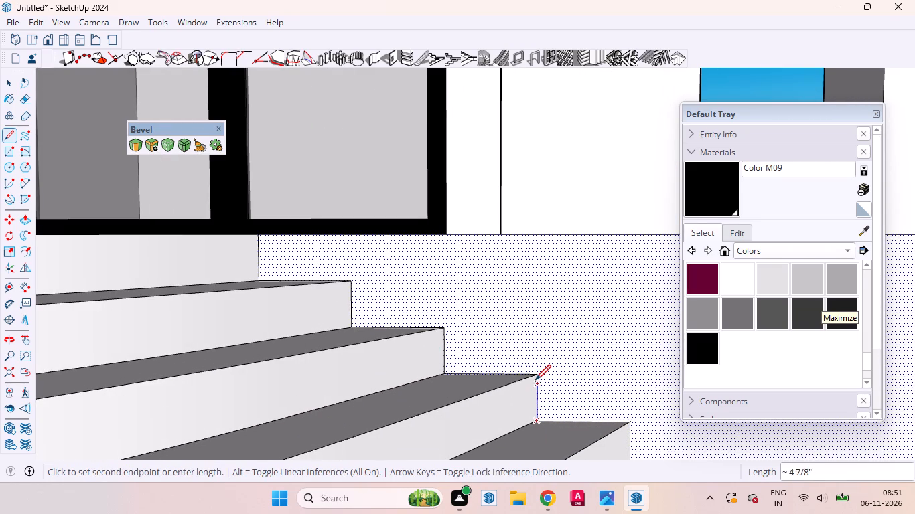
click(535, 379)
click(539, 419)
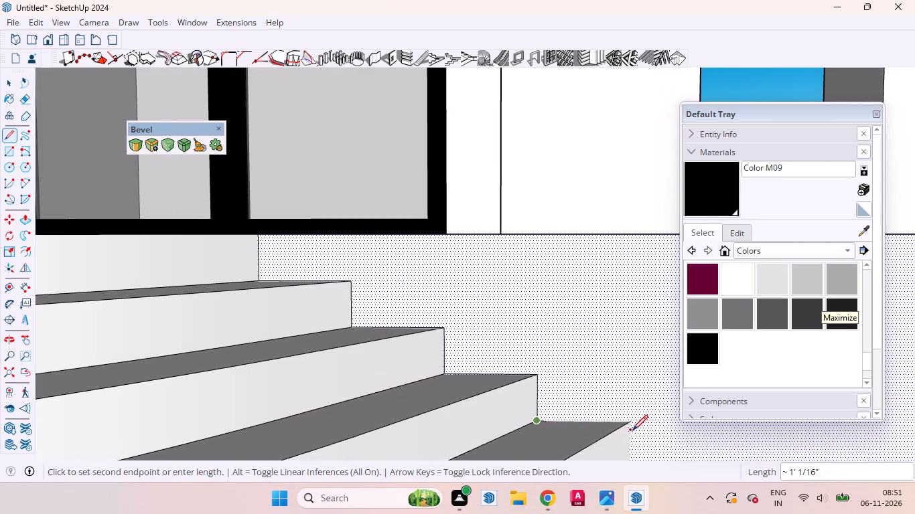
click(633, 423)
scroll(498, 368, down, 8)
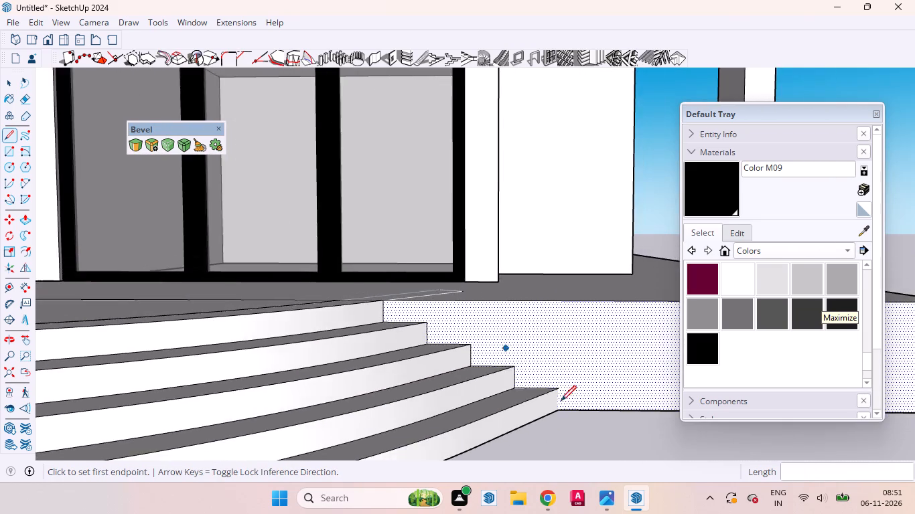
scroll(563, 405, up, 10)
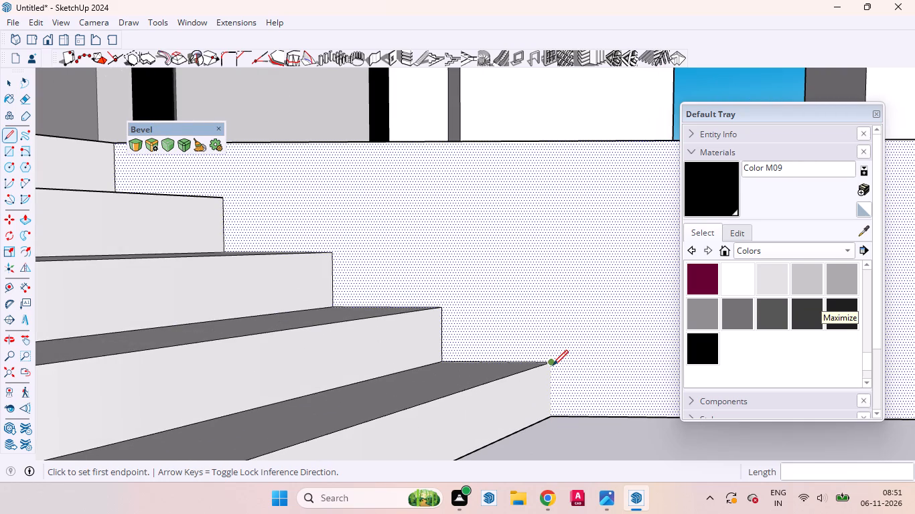
click(553, 365)
click(557, 414)
key(space)
scroll(564, 382, down, 18)
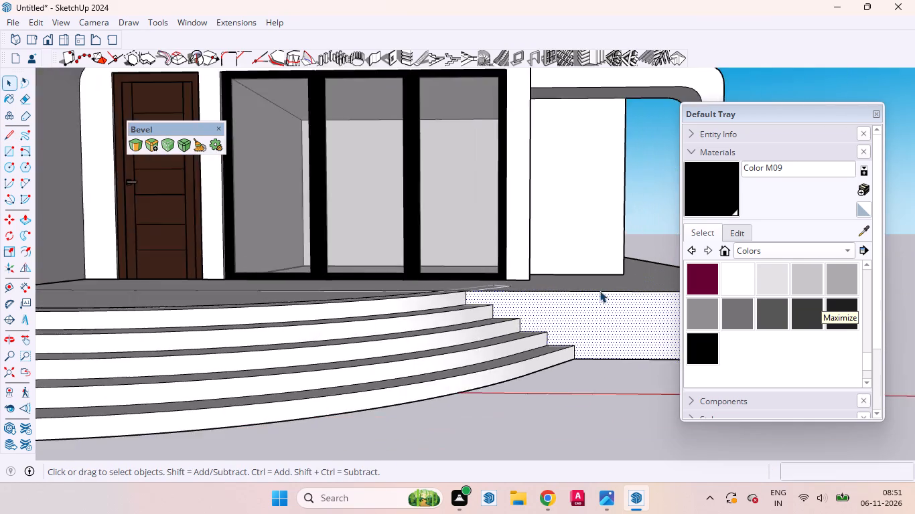
scroll(600, 290, down, 2)
click(583, 394)
middle_drag(433, 373, 529, 412)
scroll(530, 412, down, 5)
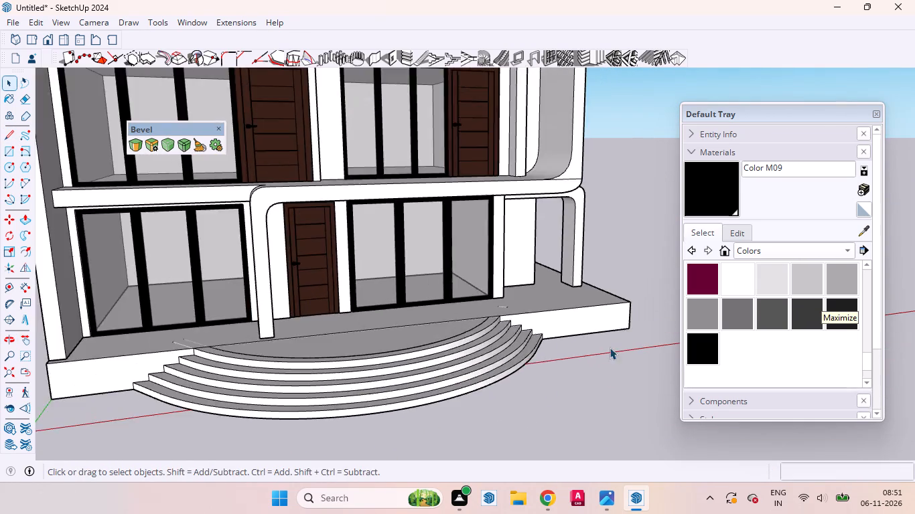
Examine the house and its curved entrance steps from the front, the side and above.
scroll(610, 347, down, 7)
middle_drag(457, 369, 346, 294)
scroll(575, 334, up, 4)
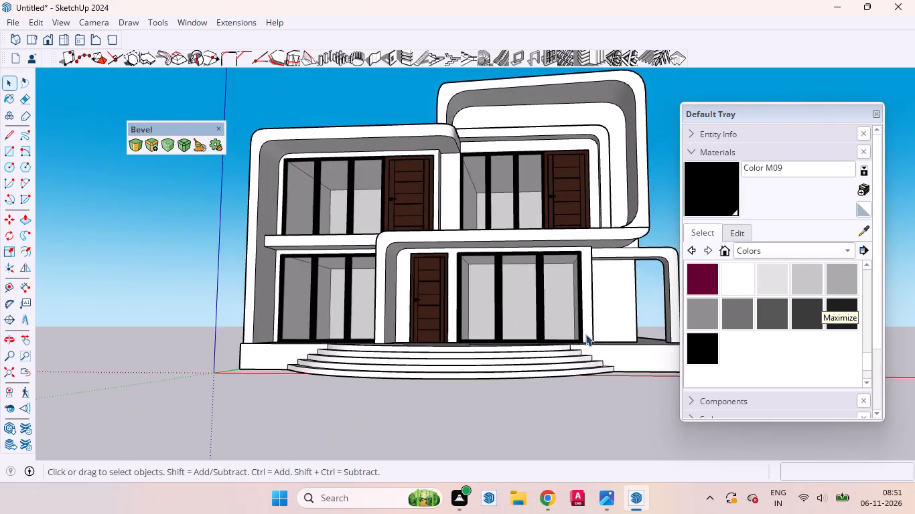
scroll(585, 334, up, 3)
scroll(585, 342, down, 5)
middle_drag(460, 342, 440, 372)
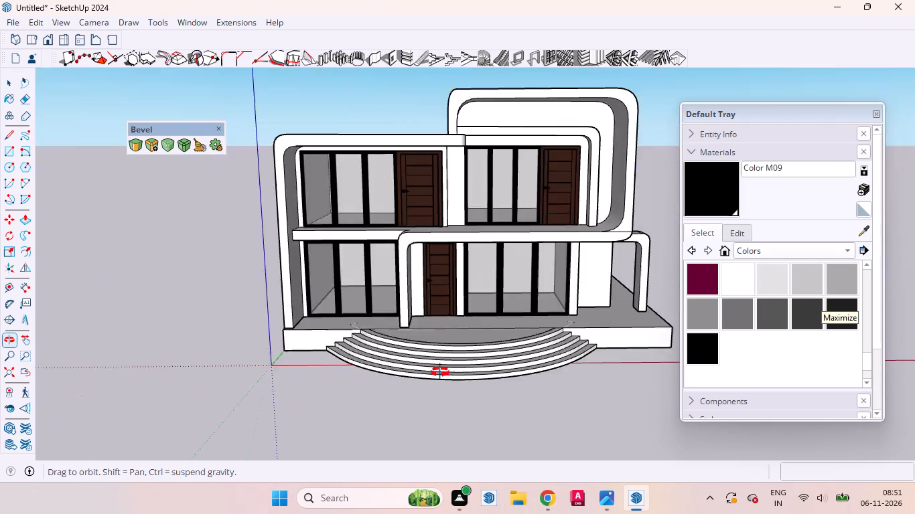
middle_drag(440, 372, 433, 361)
scroll(535, 336, up, 5)
middle_drag(363, 375, 645, 467)
scroll(643, 451, up, 1)
scroll(529, 357, down, 8)
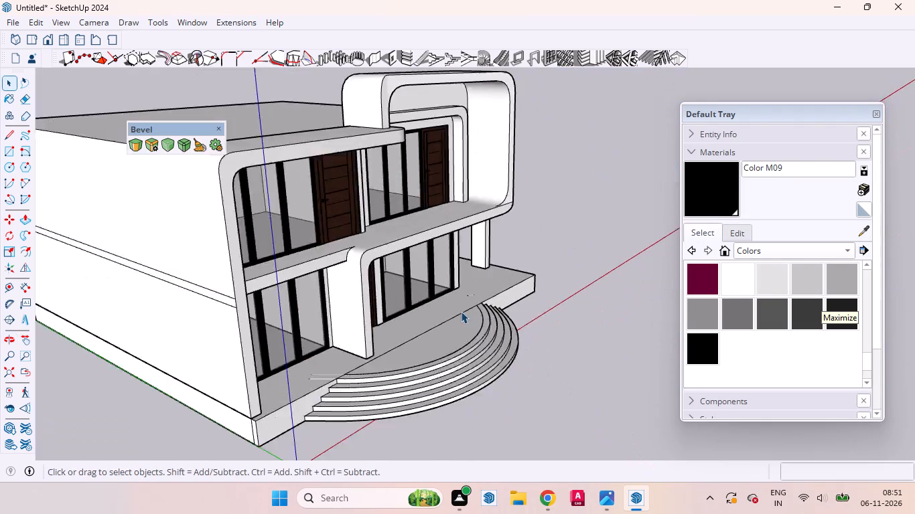
scroll(461, 311, down, 6)
middle_drag(427, 343, 624, 226)
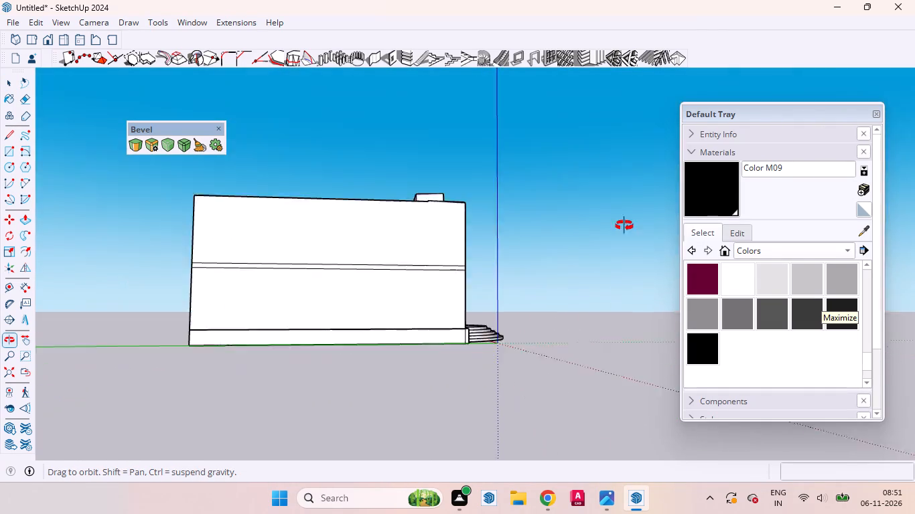
middle_drag(624, 226, 211, 440)
scroll(494, 280, up, 4)
scroll(496, 309, down, 8)
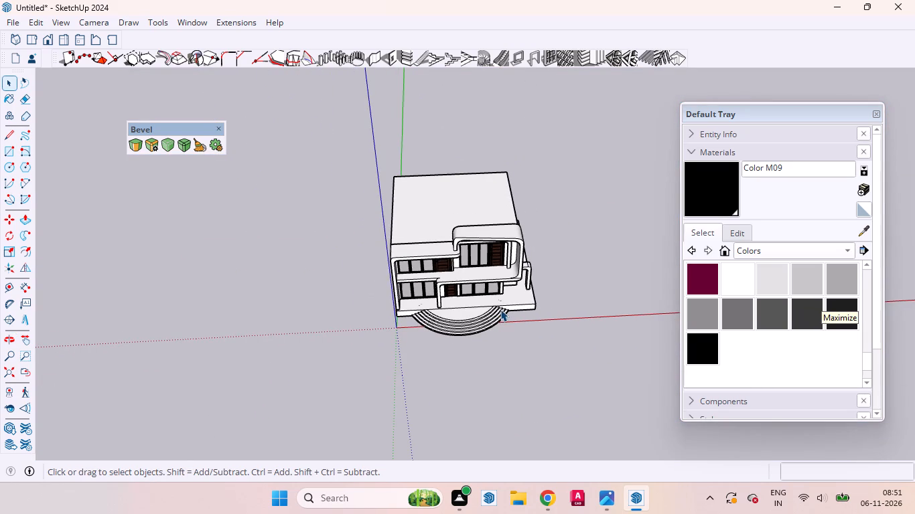
scroll(506, 305, up, 2)
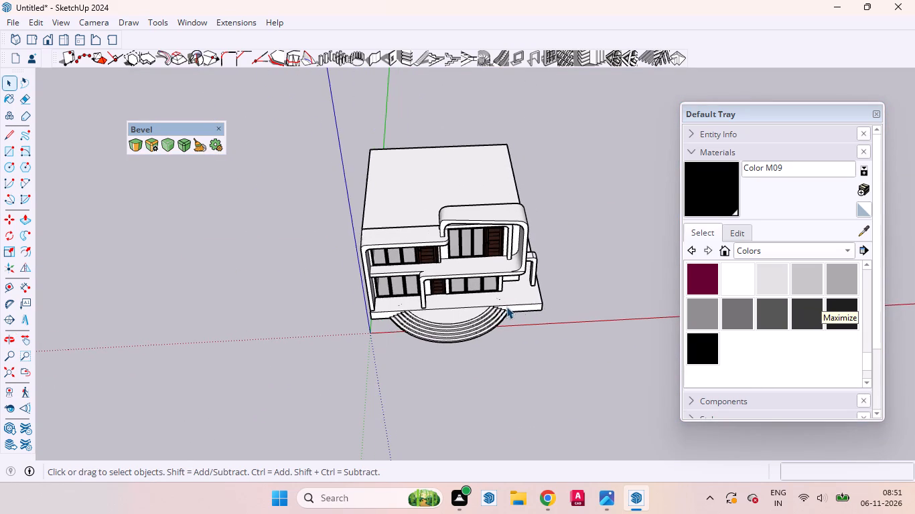
middle_drag(479, 319, 496, 108)
scroll(496, 108, up, 2)
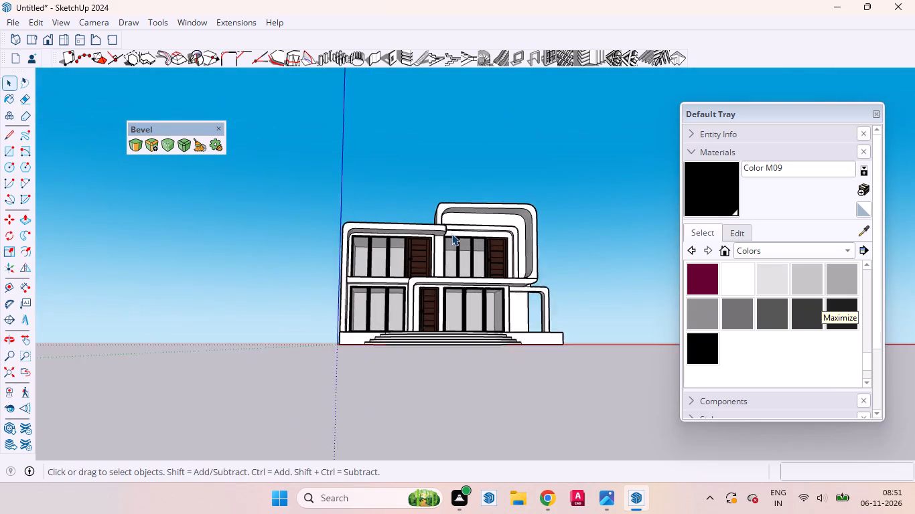
scroll(451, 234, up, 1)
middle_drag(452, 294, 439, 246)
middle_drag(440, 262, 443, 313)
scroll(435, 246, up, 3)
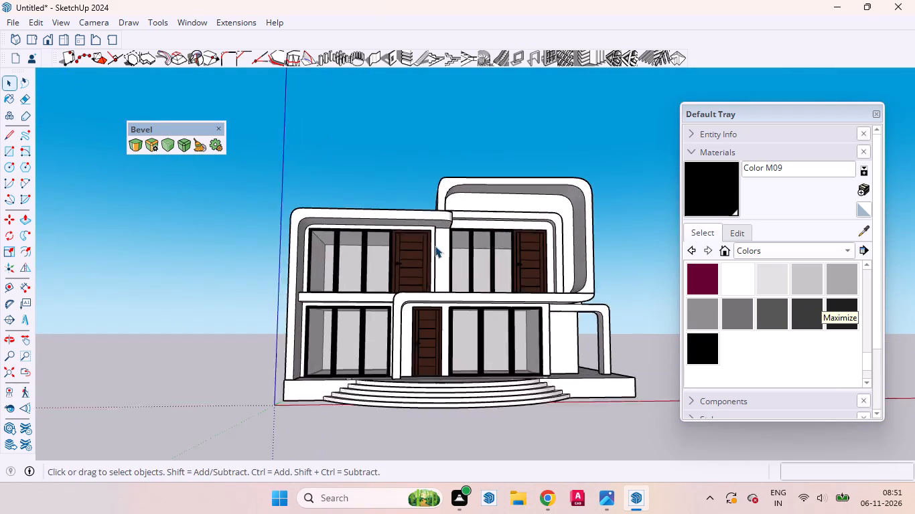
scroll(435, 246, up, 2)
middle_drag(449, 297, 428, 276)
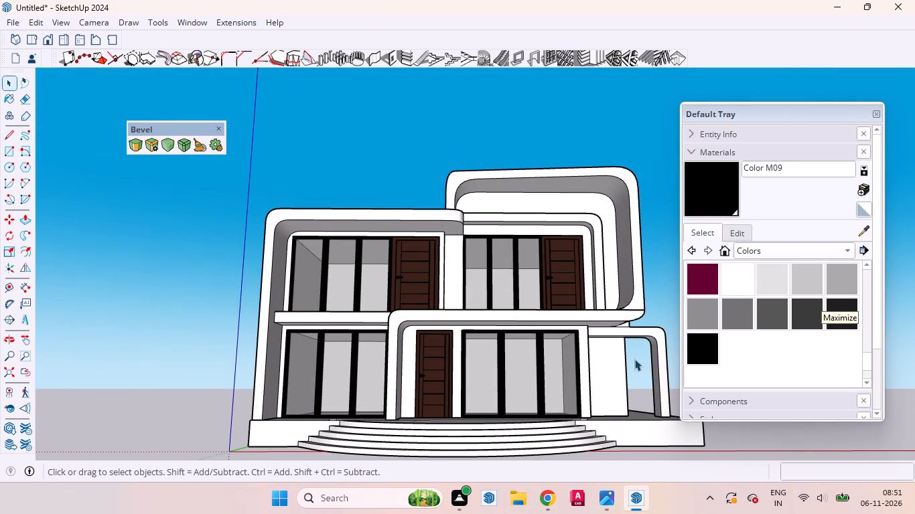
Open the house group and offset the outline of the narrow ground-floor wall face behind the side porch frame inward by 6".
scroll(634, 359, up, 4)
middle_drag(634, 359, 527, 368)
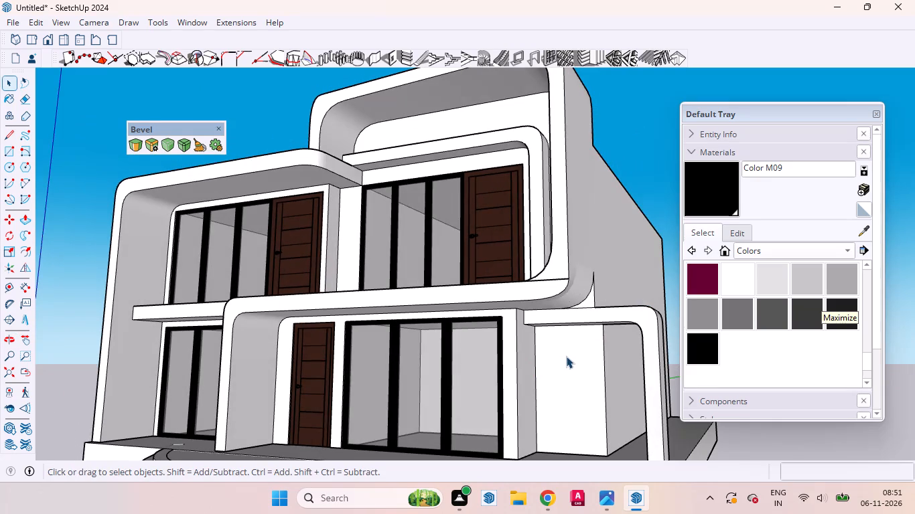
click(567, 355)
click(564, 357)
click(563, 361)
triple_click(559, 391)
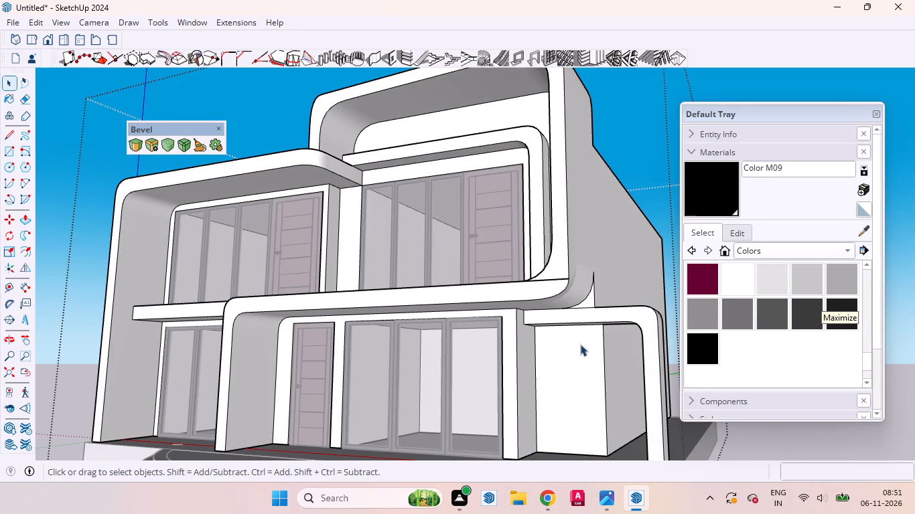
click(570, 388)
middle_drag(559, 392, 623, 357)
scroll(589, 371, up, 2)
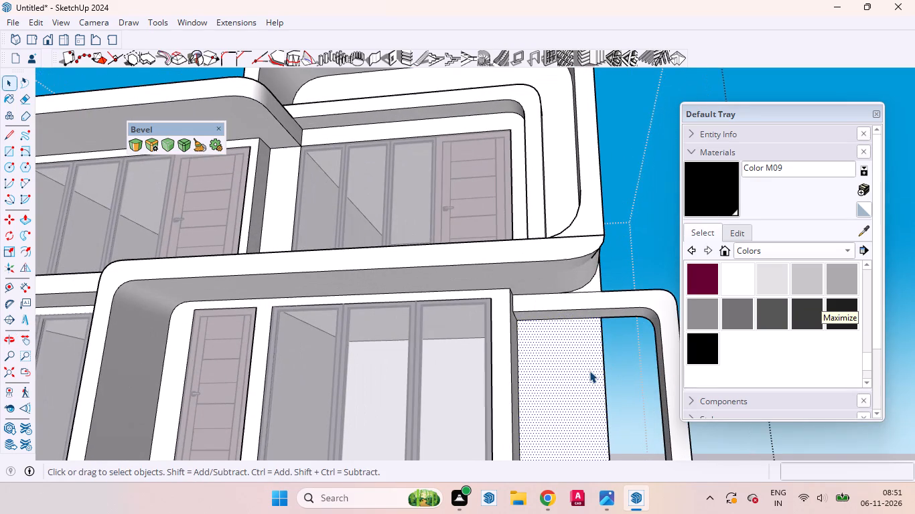
key(f)
scroll(565, 373, up, 4)
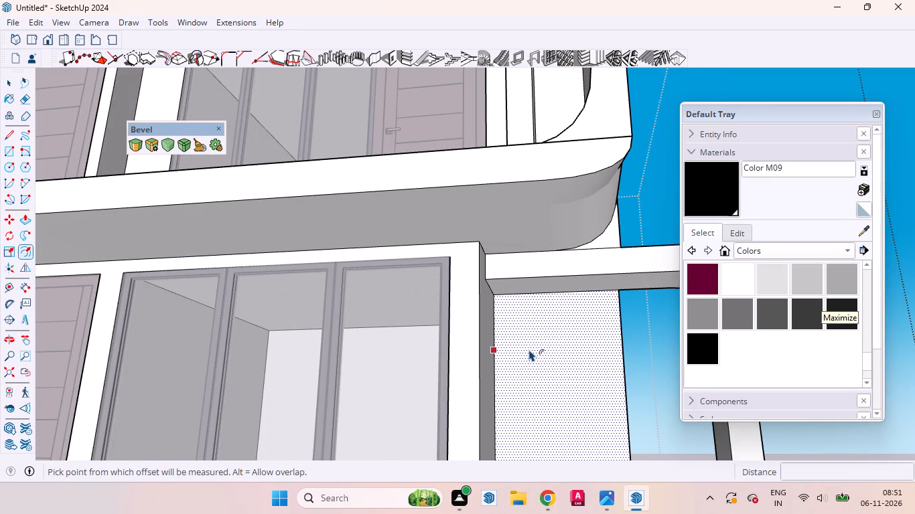
drag(529, 349, 513, 317)
key(6)
key(shift+Return)
key(space)
Move the bottom edge of the offset rectangle vertically down to the floor line to form a full-height opening outline.
click(560, 374)
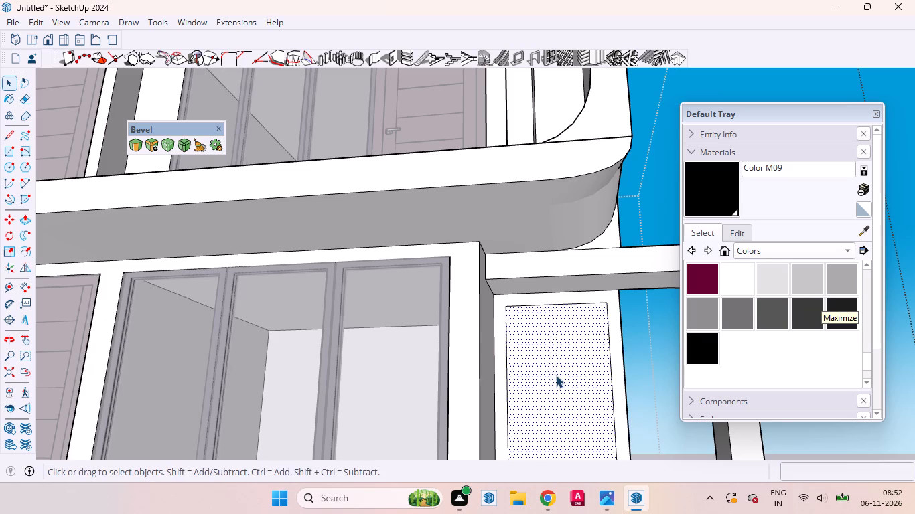
middle_drag(570, 379, 505, 440)
scroll(566, 379, up, 4)
scroll(555, 351, down, 16)
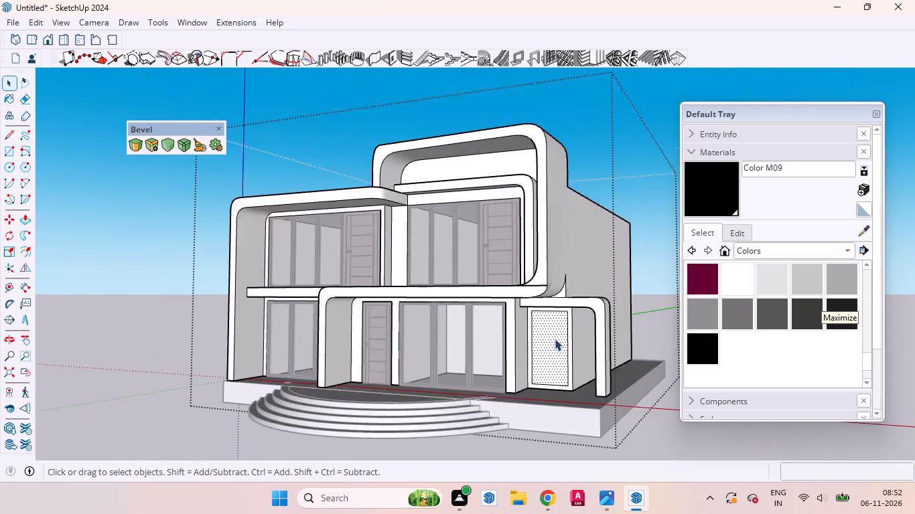
scroll(548, 373, up, 9)
click(545, 385)
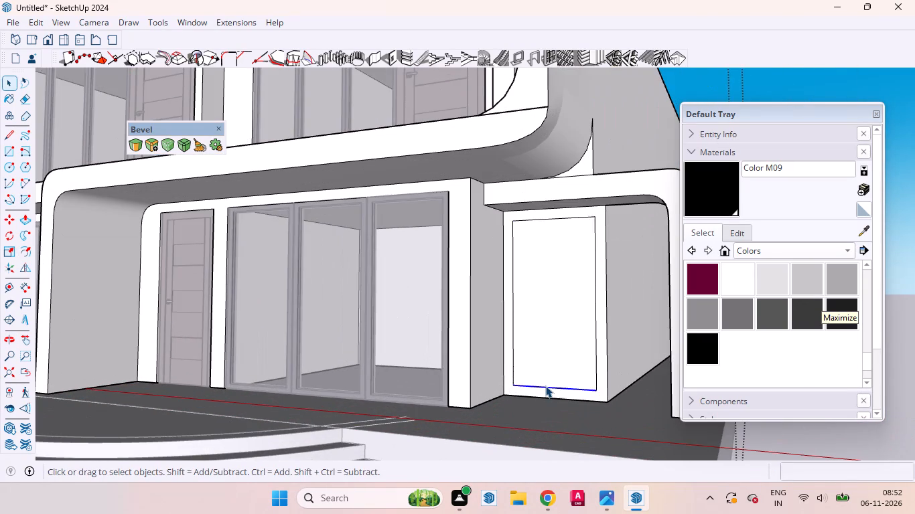
scroll(545, 385, up, 4)
scroll(545, 385, down, 4)
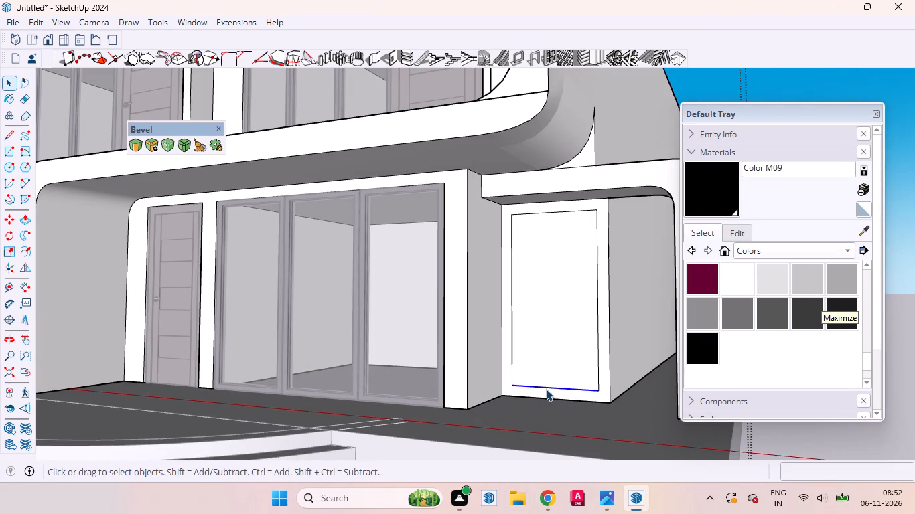
key(m)
scroll(546, 388, up, 10)
click(544, 386)
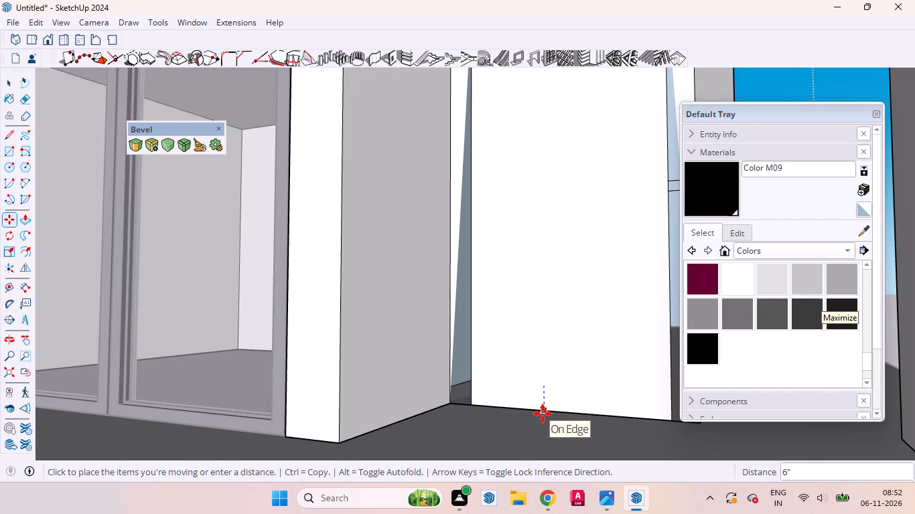
key(Up)
click(543, 414)
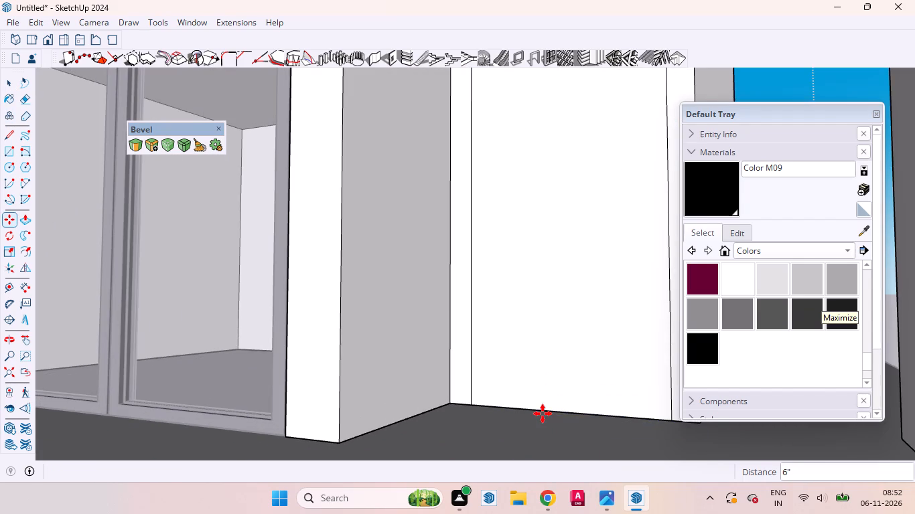
Push the outlined inner face back about 6' 11" into the house to form a recess, and leave the group.
key(space)
click(558, 355)
key(p)
click(558, 355)
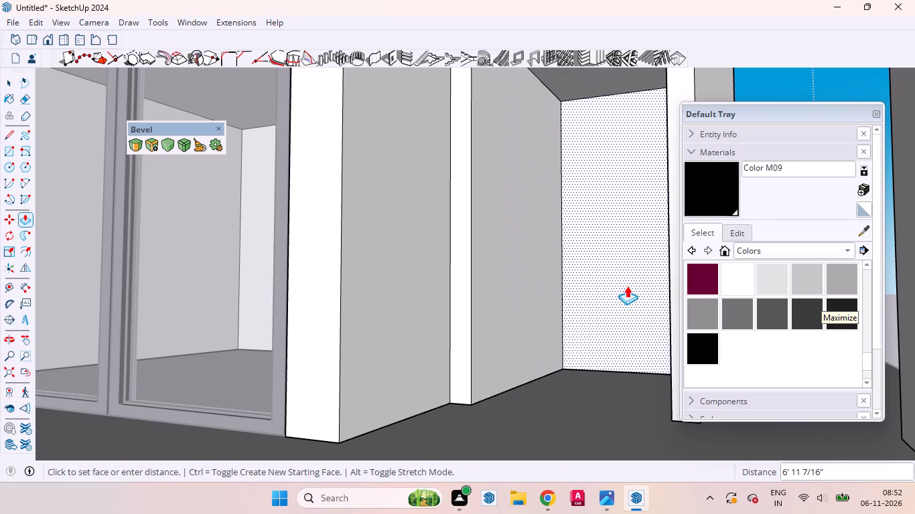
click(627, 286)
key(space)
scroll(584, 363, down, 7)
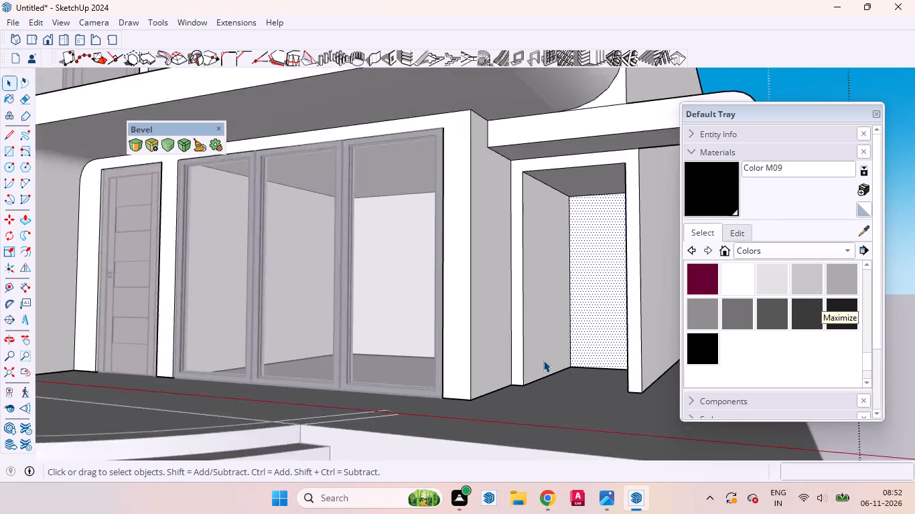
scroll(543, 360, down, 14)
middle_drag(549, 382, 644, 356)
click(634, 430)
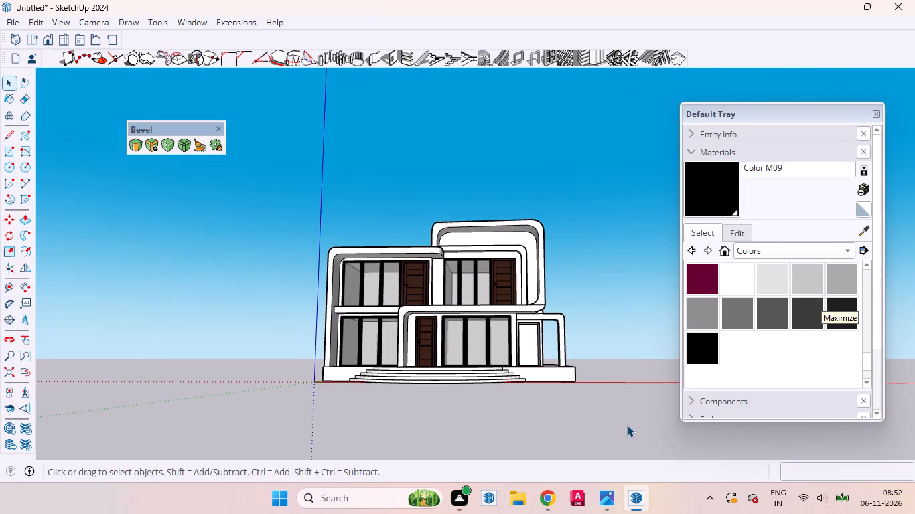
click(627, 425)
Open 3D Warehouse and search its models for "window".
scroll(545, 317, up, 1)
scroll(597, 355, down, 2)
scroll(469, 316, up, 4)
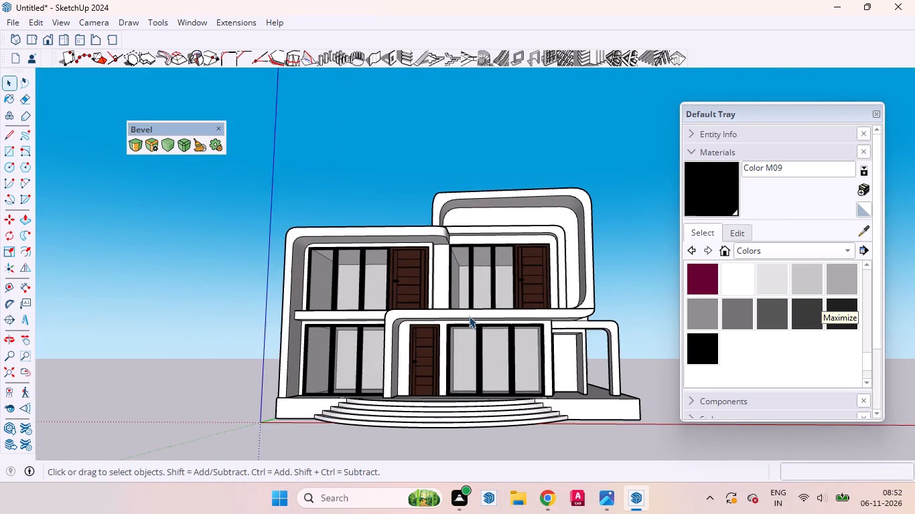
scroll(469, 315, up, 4)
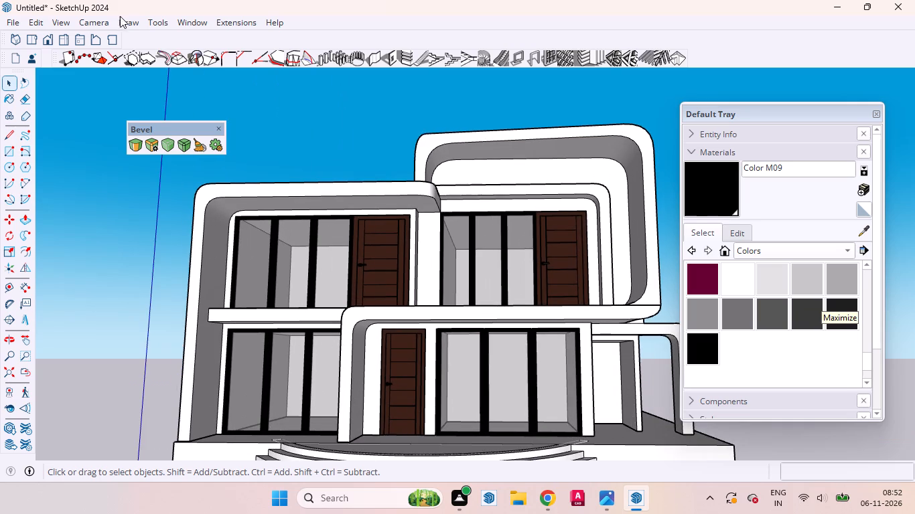
click(56, 21)
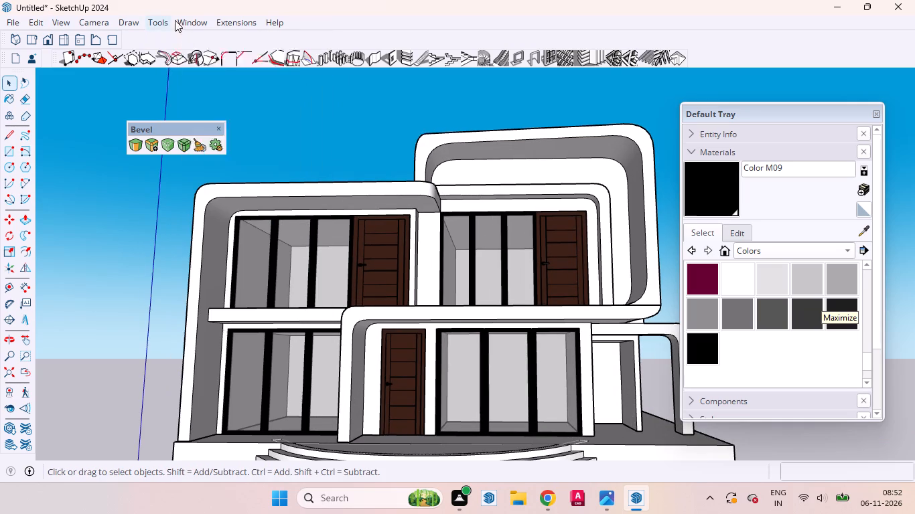
click(211, 122)
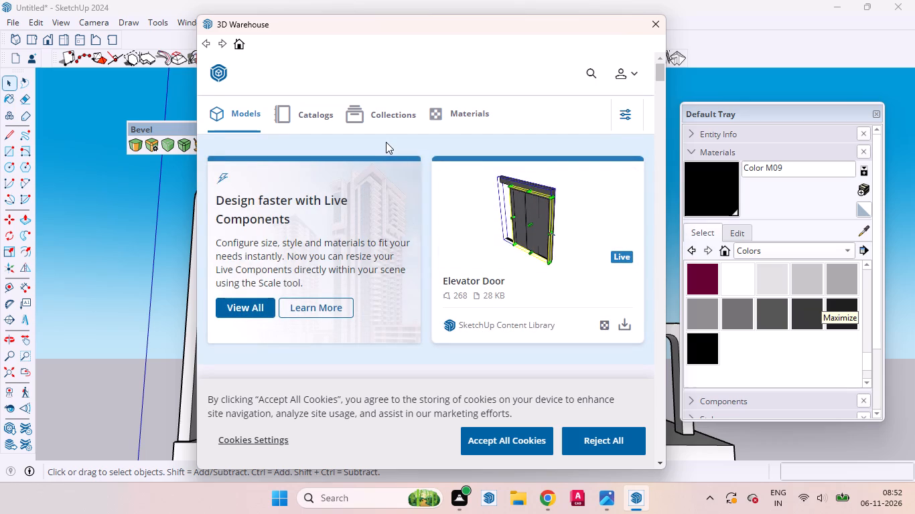
click(593, 73)
drag(247, 76, 201, 75)
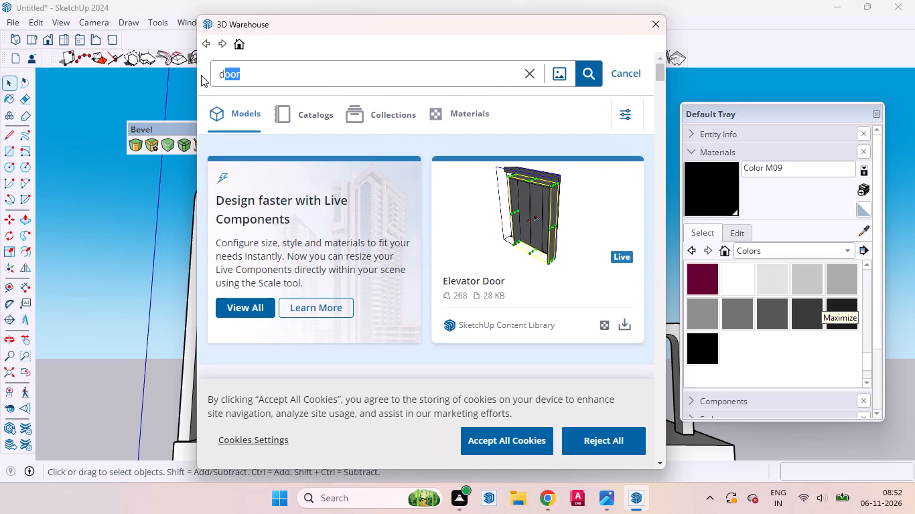
drag(201, 75, 200, 75)
key(Delete)
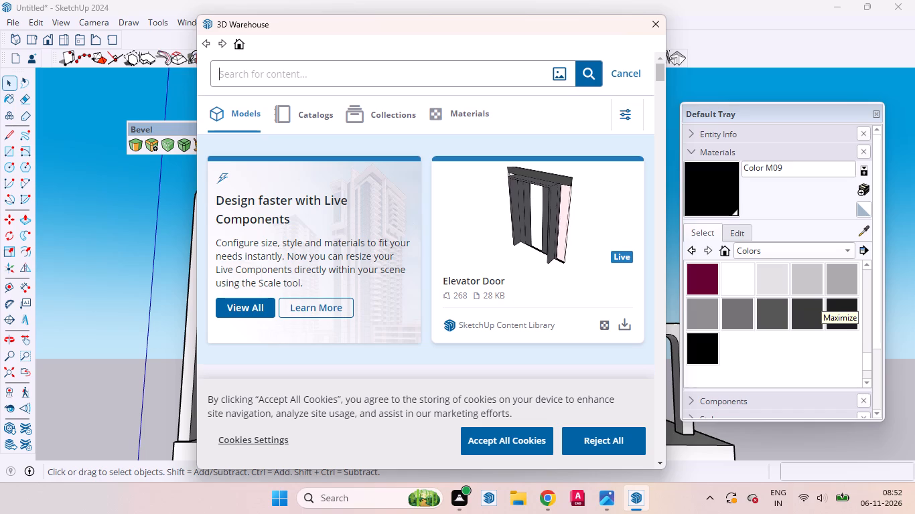
text(win do)
key(BackSpace)
key(BackSpace)
key(BackSpace)
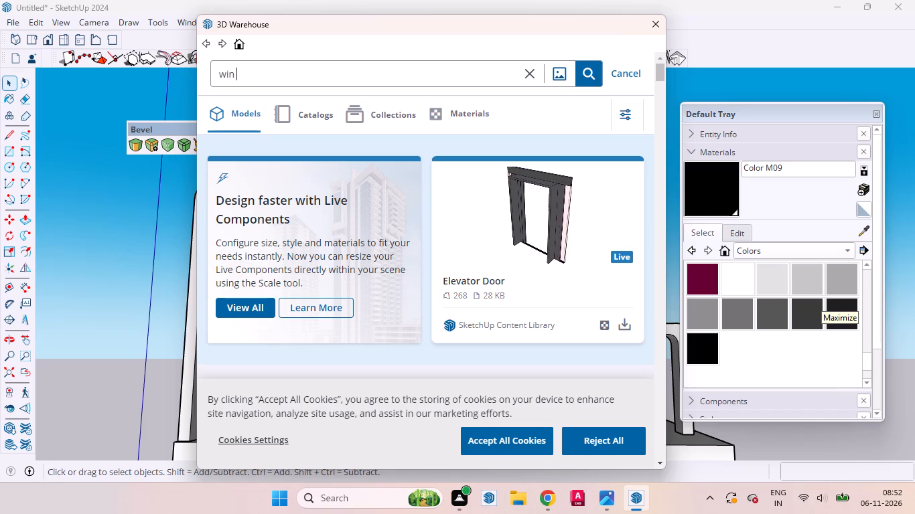
text(dow)
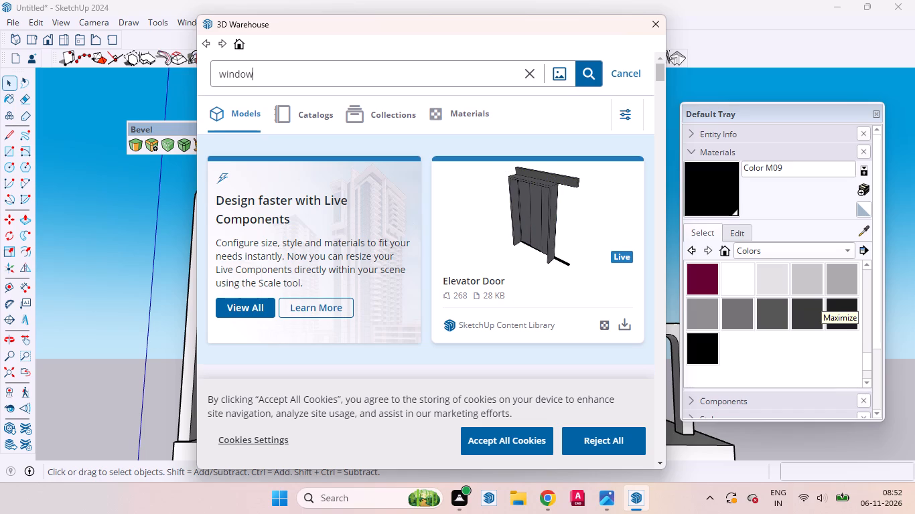
key(Return)
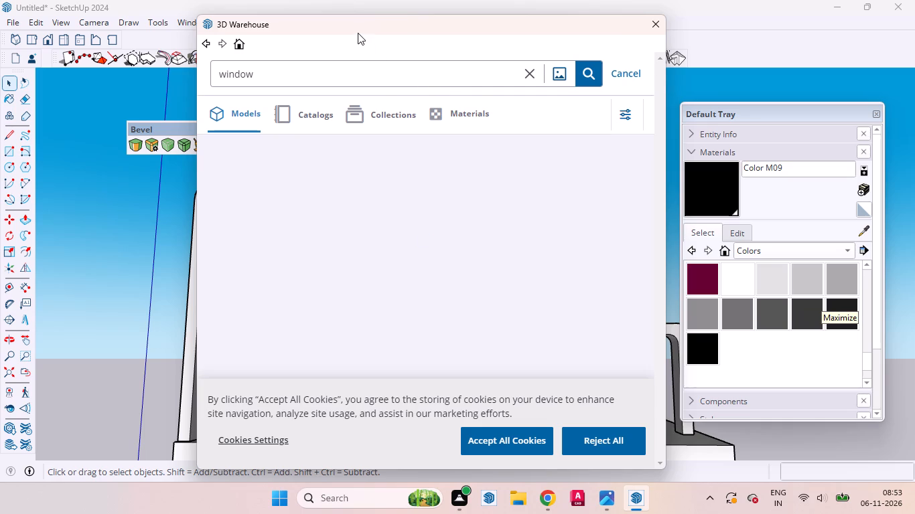
Browse the 3D Warehouse window results for a model that suits the recessed side opening.
drag(354, 31, 336, 28)
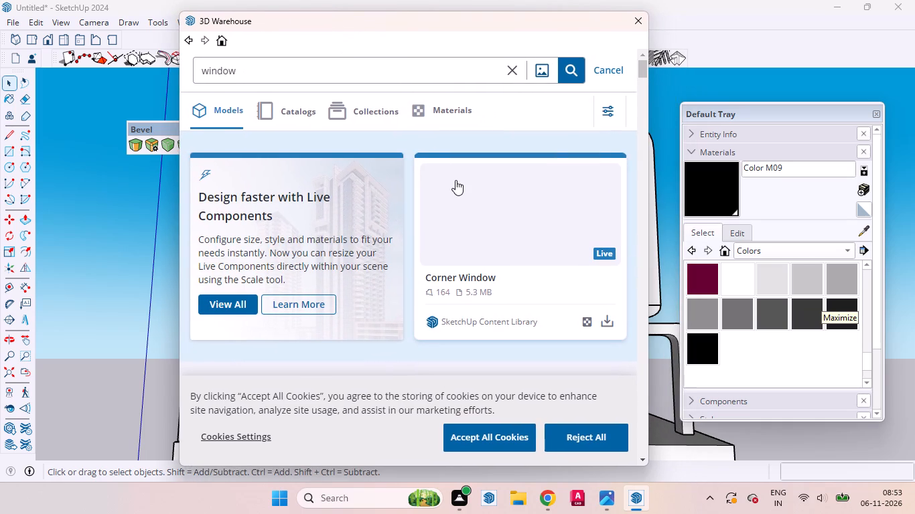
scroll(457, 194, down, 6)
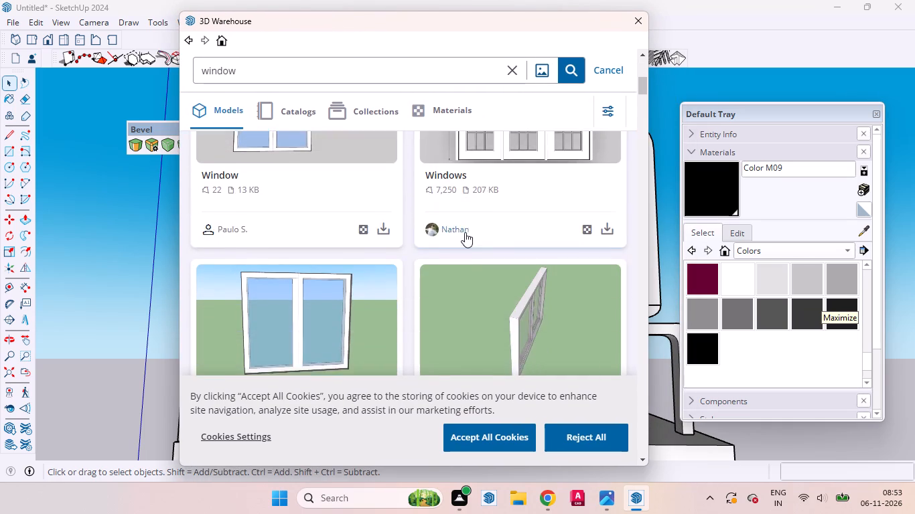
scroll(465, 238, down, 5)
scroll(465, 317, down, 7)
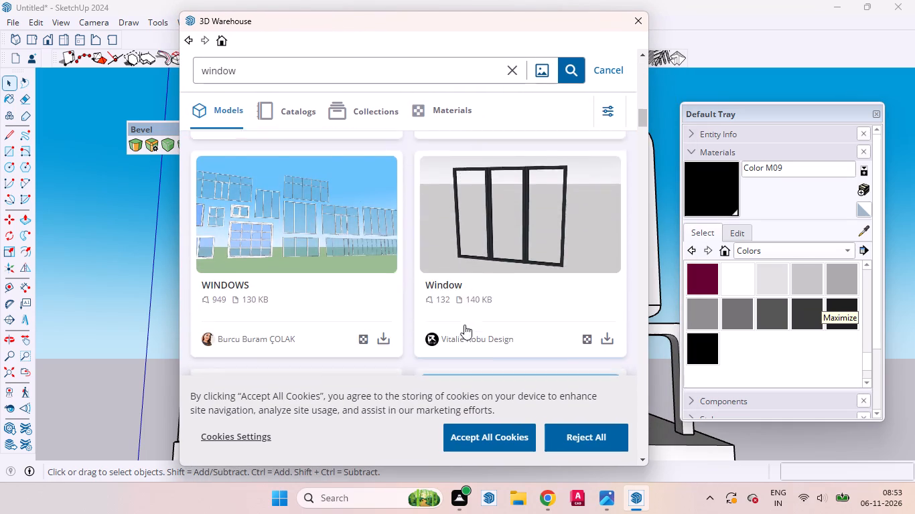
scroll(464, 325, down, 9)
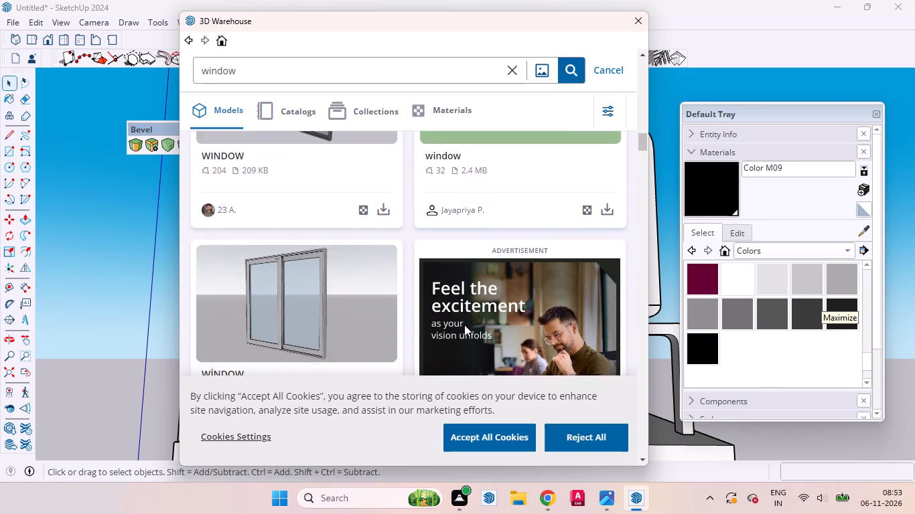
scroll(464, 325, down, 9)
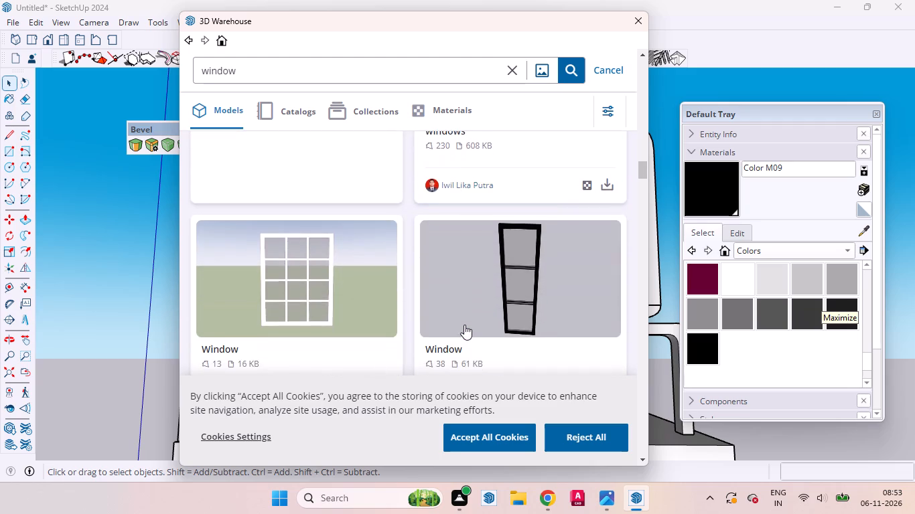
scroll(464, 325, down, 10)
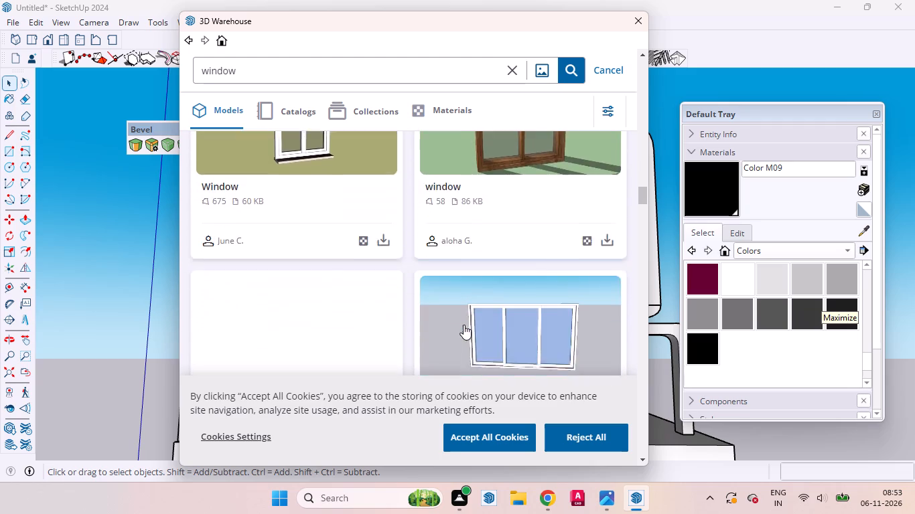
scroll(464, 325, down, 11)
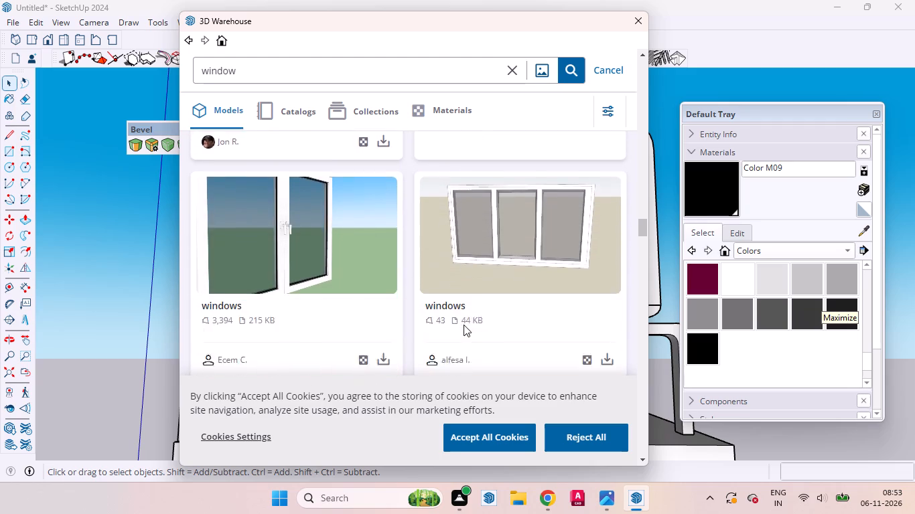
scroll(464, 325, down, 5)
scroll(725, 513, down, 2)
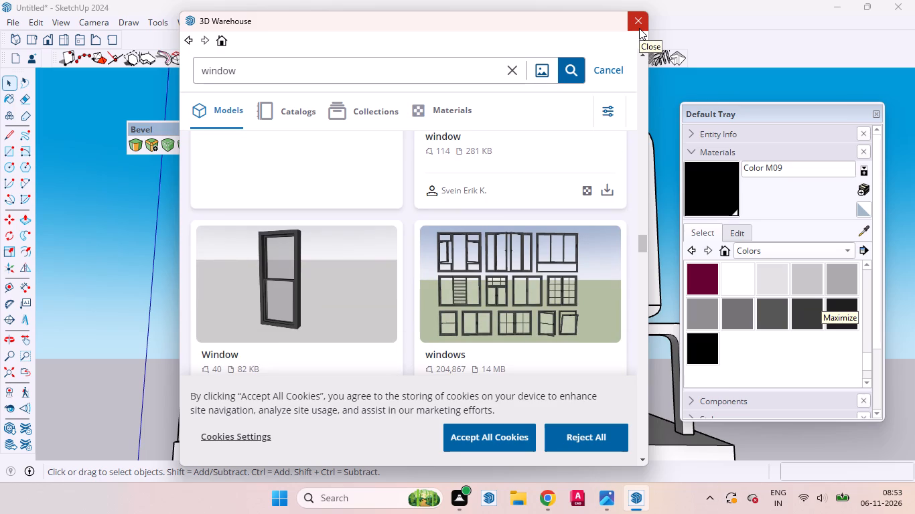
scroll(291, 208, down, 6)
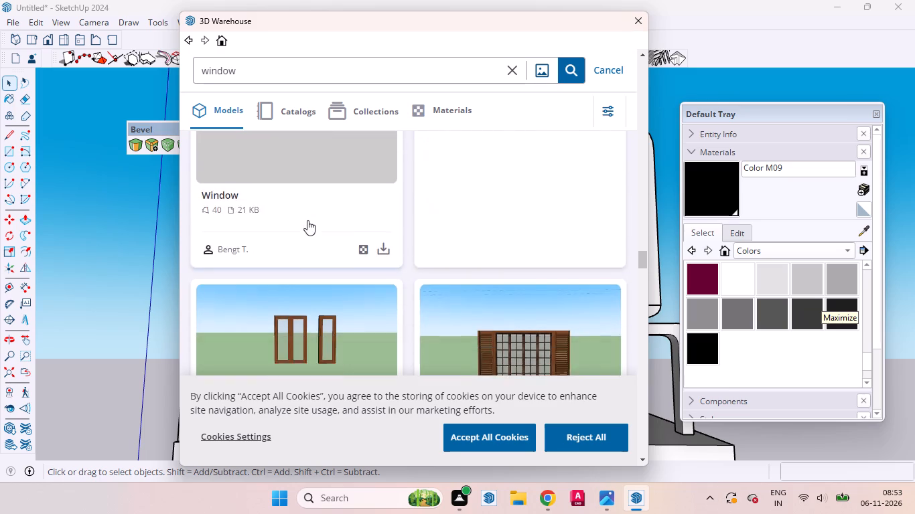
scroll(307, 220, down, 4)
scroll(319, 213, up, 1)
scroll(319, 213, down, 12)
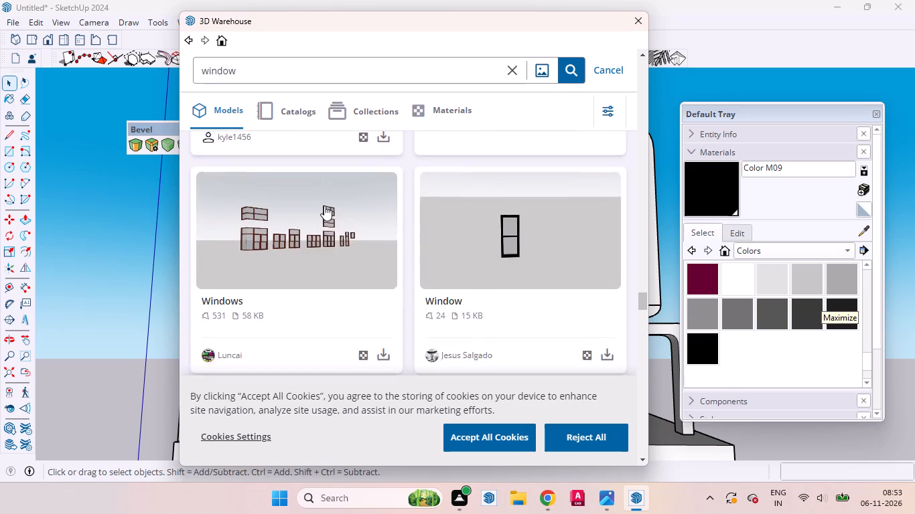
scroll(326, 206, down, 8)
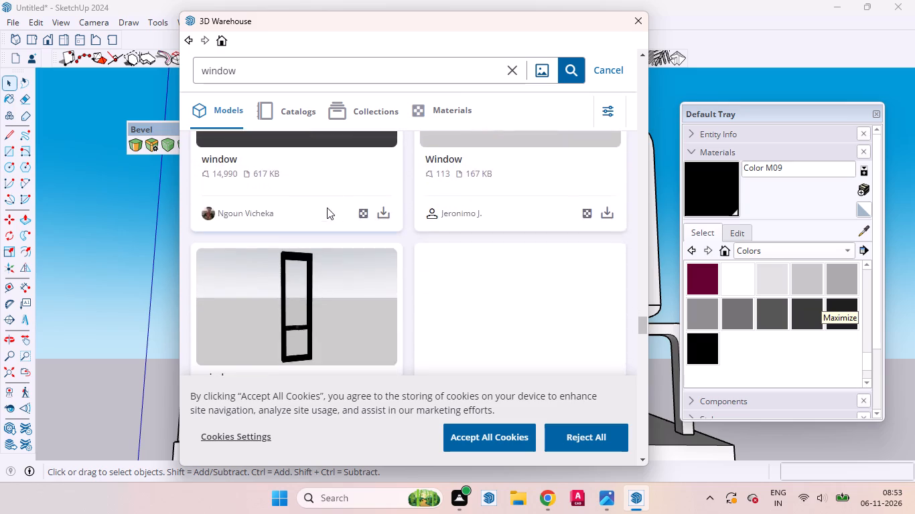
scroll(327, 207, down, 5)
scroll(481, 207, down, 1)
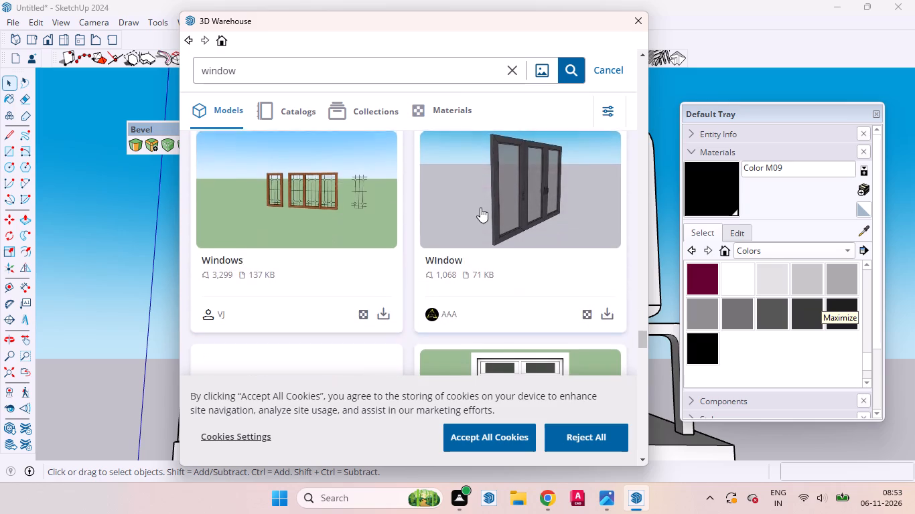
scroll(480, 207, down, 2)
scroll(399, 242, down, 2)
scroll(399, 246, up, 5)
scroll(399, 246, down, 1)
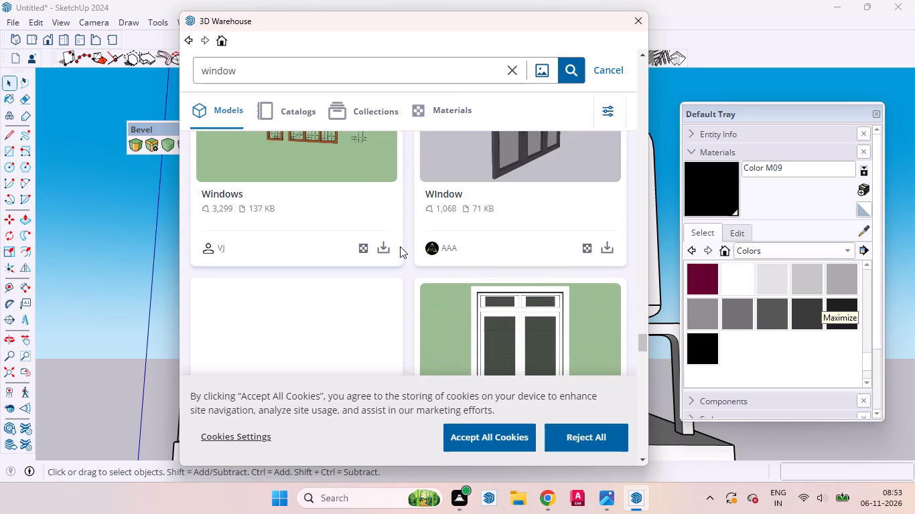
scroll(400, 245, down, 9)
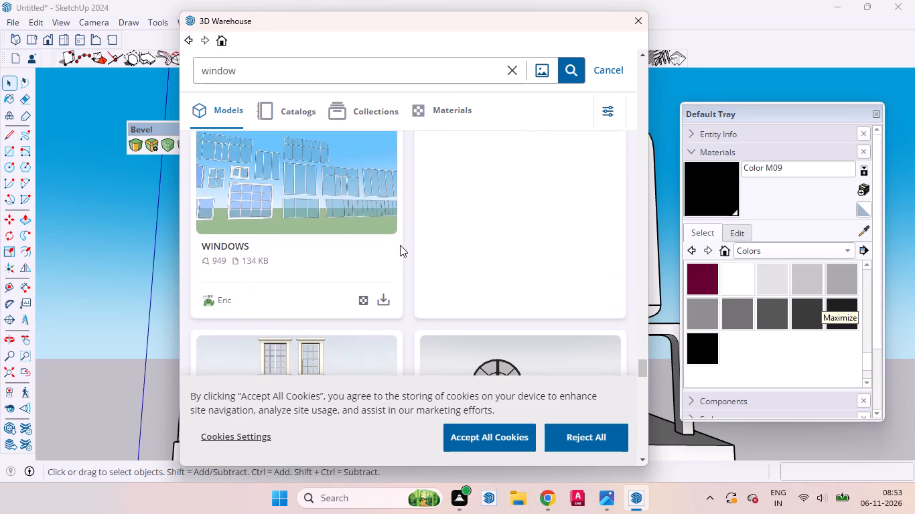
scroll(400, 245, down, 18)
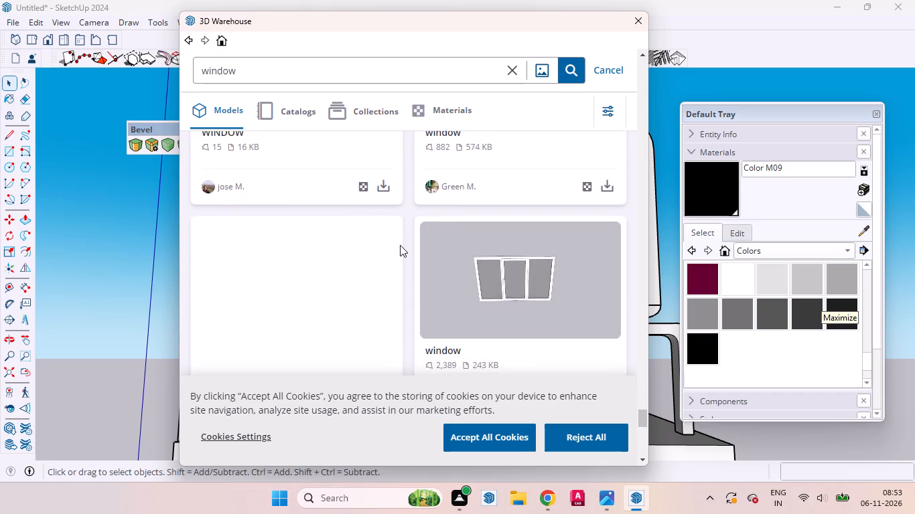
scroll(400, 245, up, 4)
scroll(400, 245, down, 2)
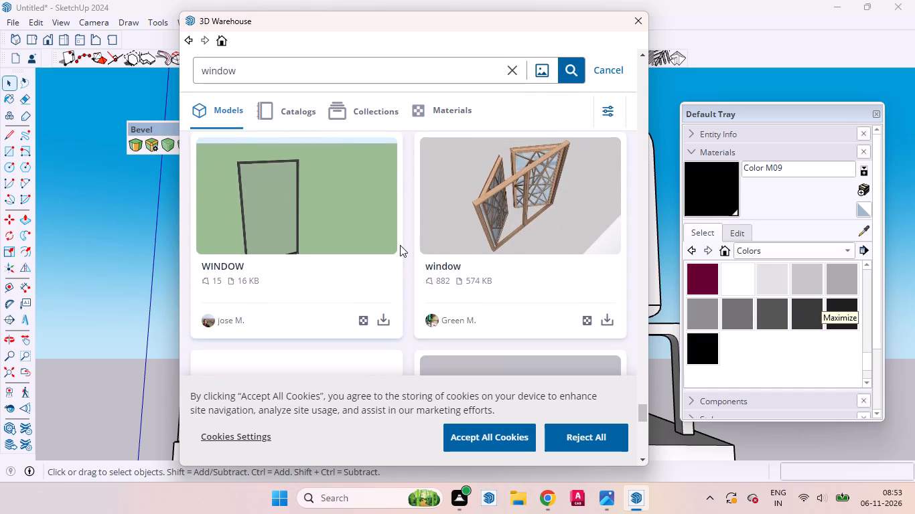
scroll(400, 245, down, 1)
scroll(400, 245, up, 2)
scroll(400, 245, down, 5)
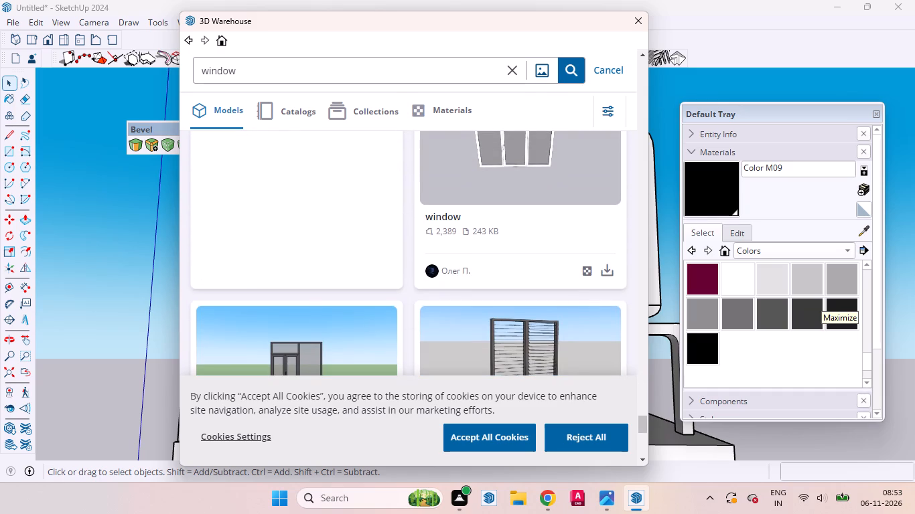
Move the 3D Warehouse window aside to uncover the front of the house model.
drag(376, 19, 707, 150)
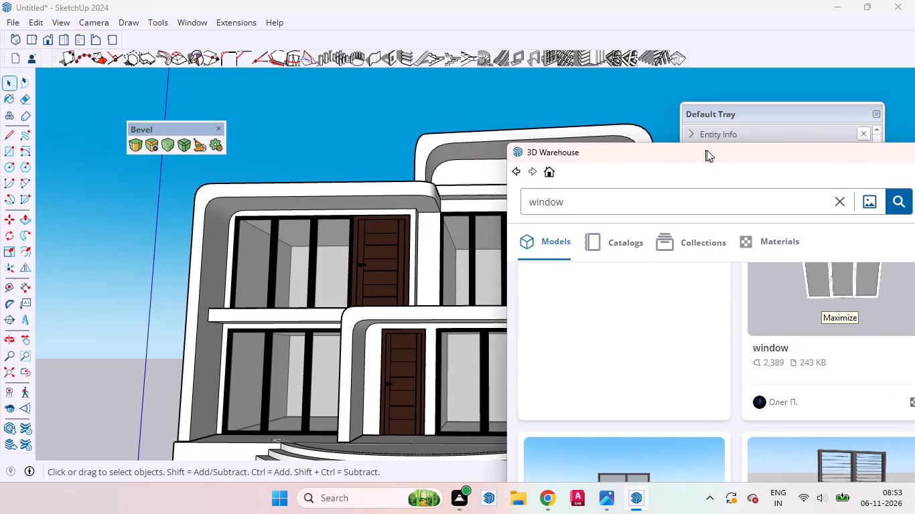
drag(707, 150, 776, 238)
Scale the upper-floor door under the taller roof frame narrower, pulling its handle-side edge away from the adjoining window.
scroll(283, 267, down, 4)
scroll(340, 260, up, 1)
middle_drag(342, 260, 439, 300)
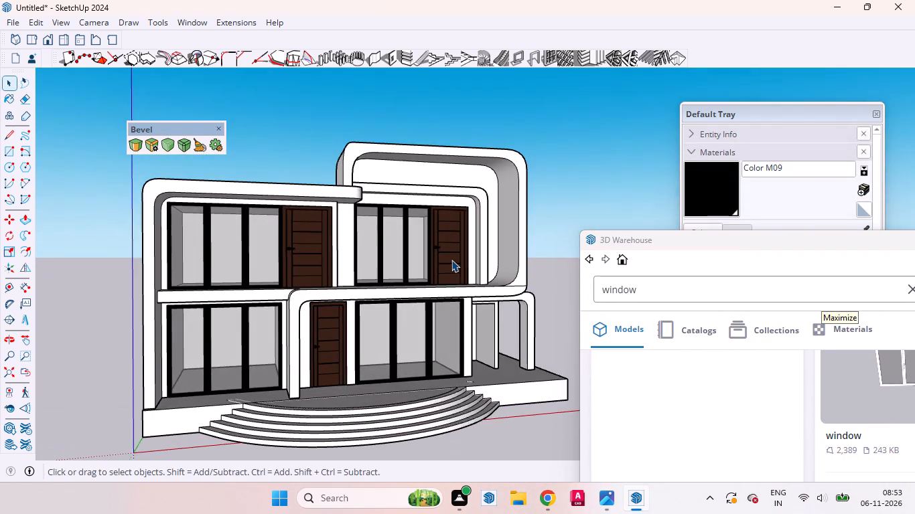
scroll(451, 260, up, 3)
click(447, 248)
scroll(448, 239, up, 1)
middle_drag(448, 240, 388, 224)
scroll(415, 236, up, 7)
key(s)
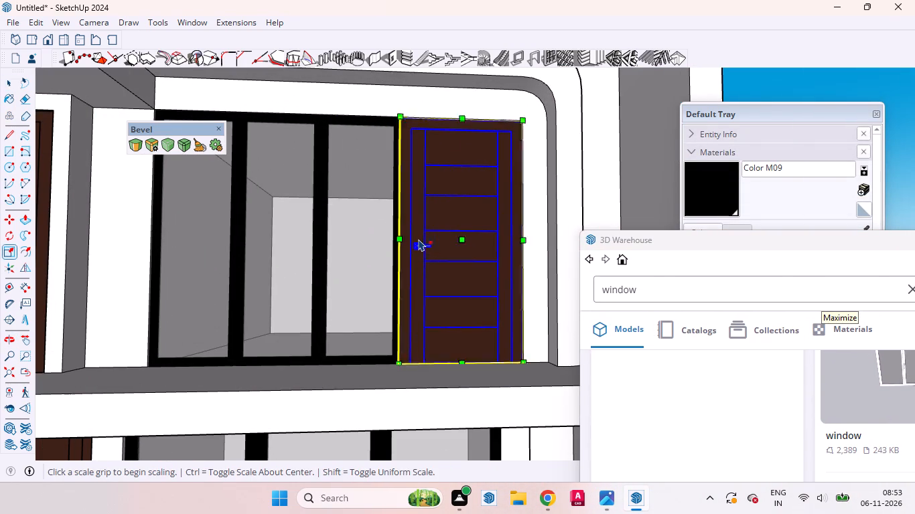
scroll(402, 232, up, 9)
middle_drag(393, 250, 431, 271)
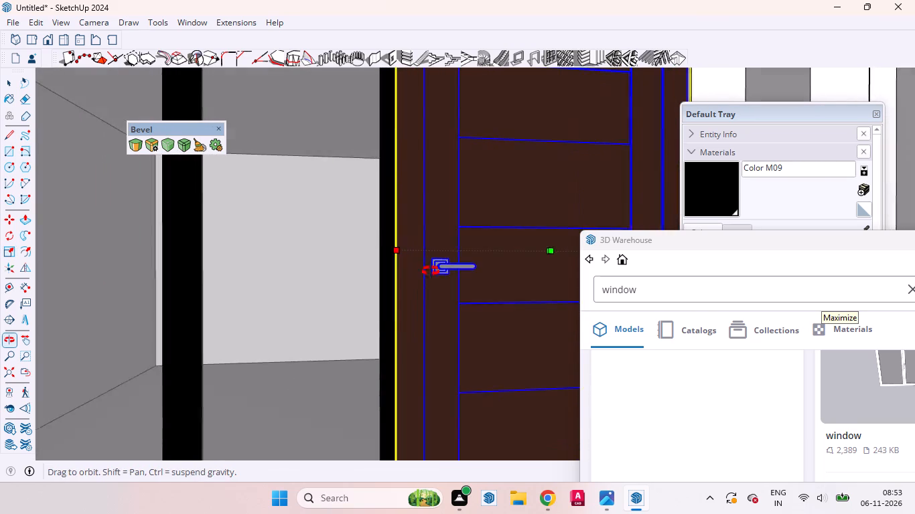
middle_drag(431, 271, 451, 276)
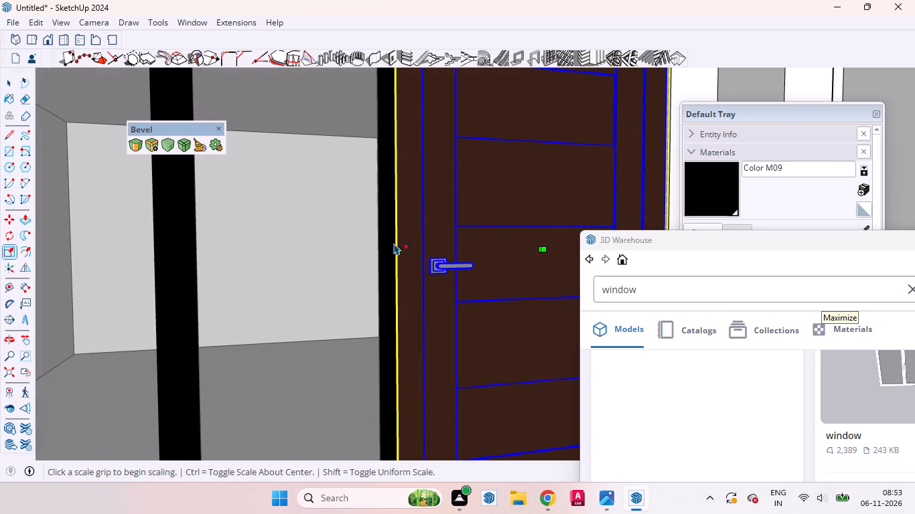
click(393, 242)
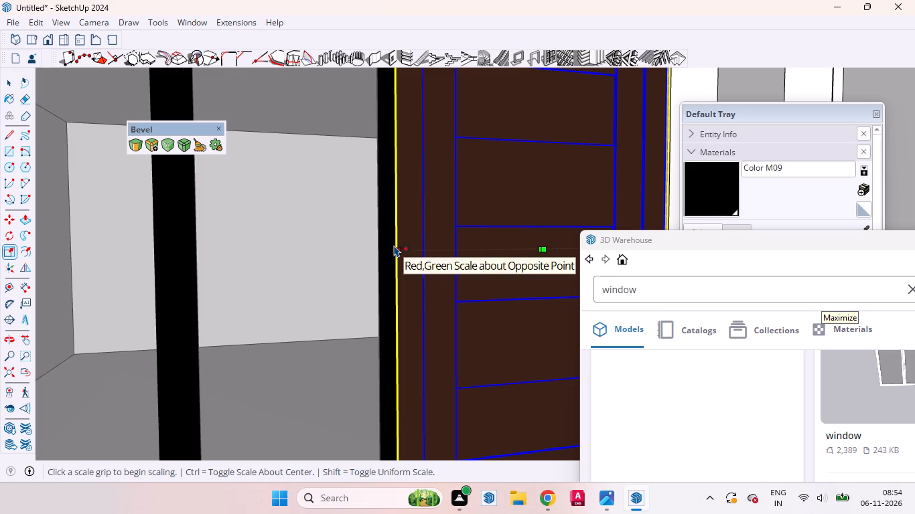
scroll(393, 247, up, 3)
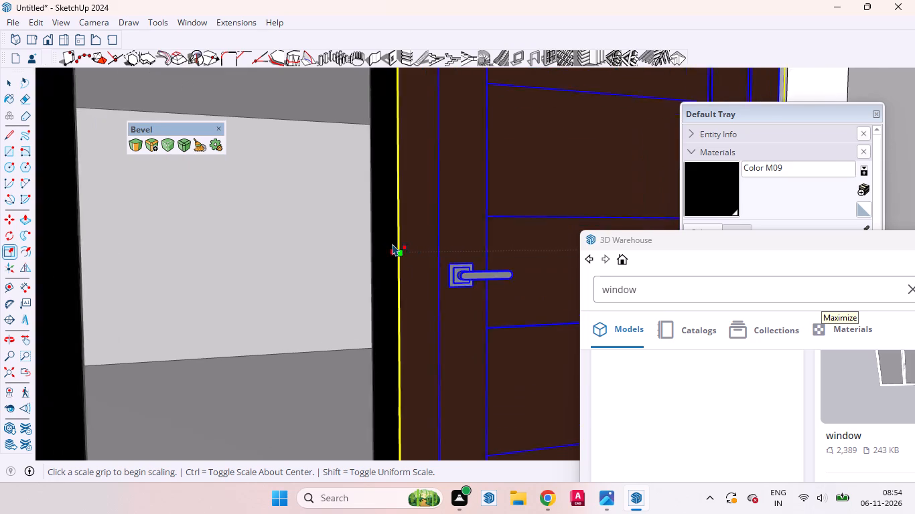
scroll(393, 244, up, 7)
click(399, 254)
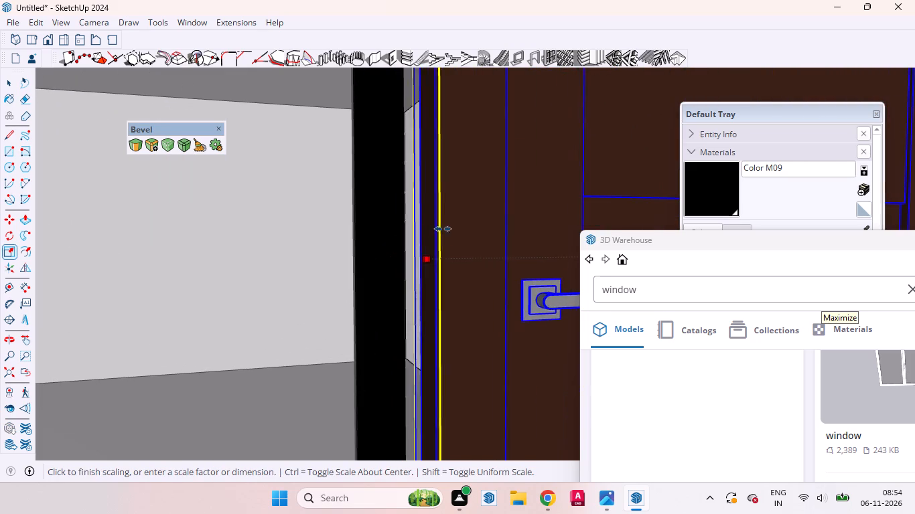
scroll(402, 244, down, 4)
middle_drag(399, 244, 271, 233)
scroll(277, 229, up, 1)
scroll(374, 243, down, 5)
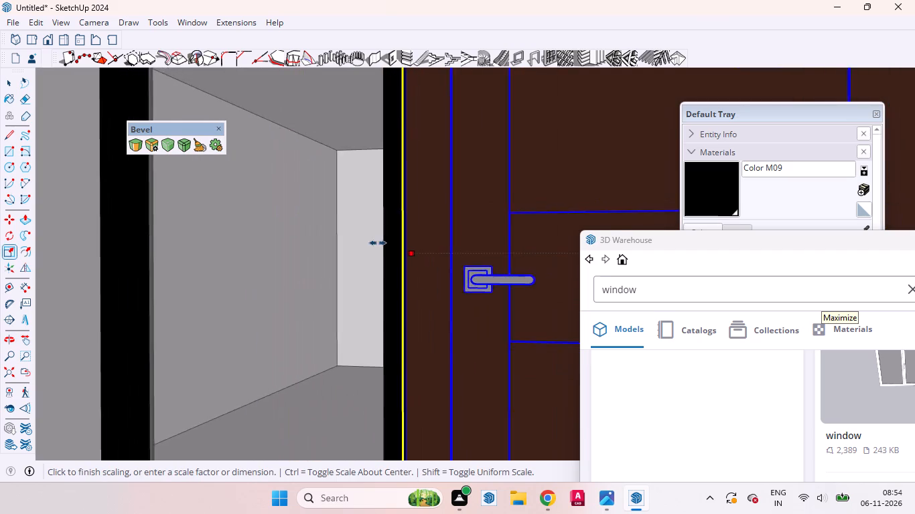
scroll(378, 243, down, 8)
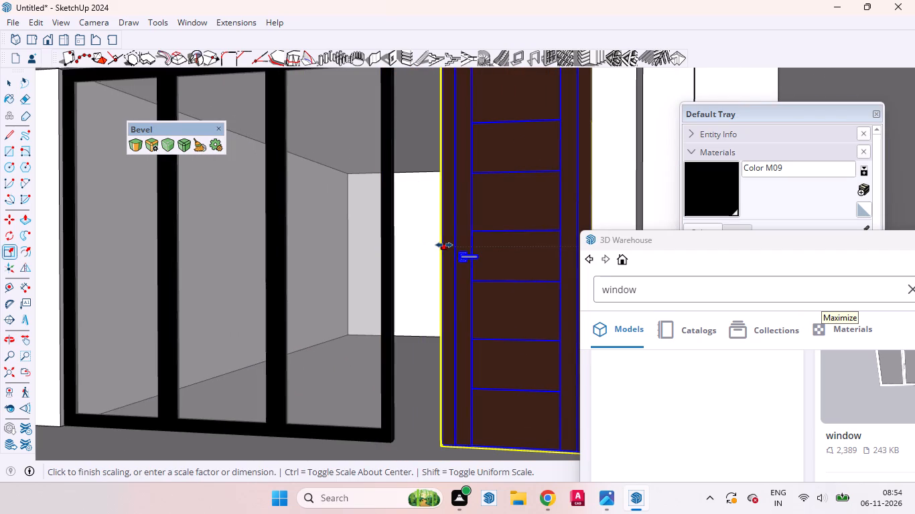
click(444, 244)
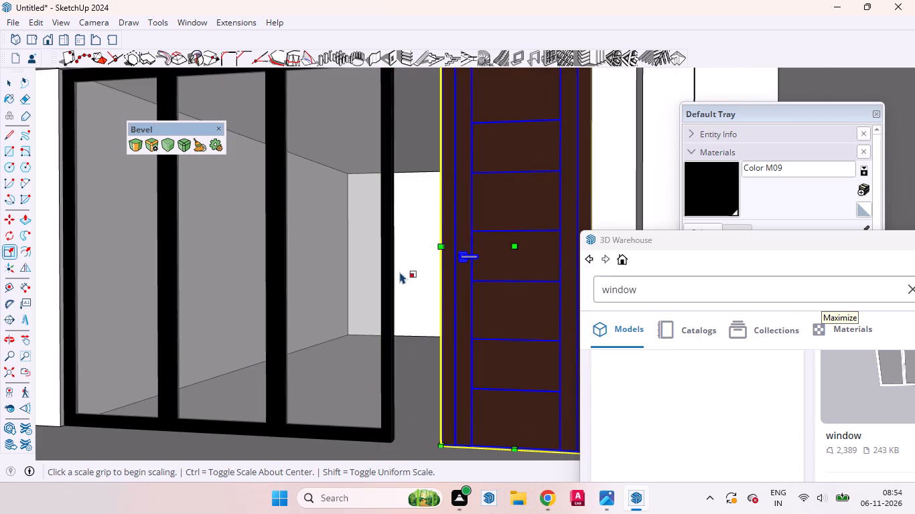
Stretch the adjoining three-panel upper-floor window sideways until its frame meets the narrowed door, and clear the selection.
key(space)
click(384, 263)
key(s)
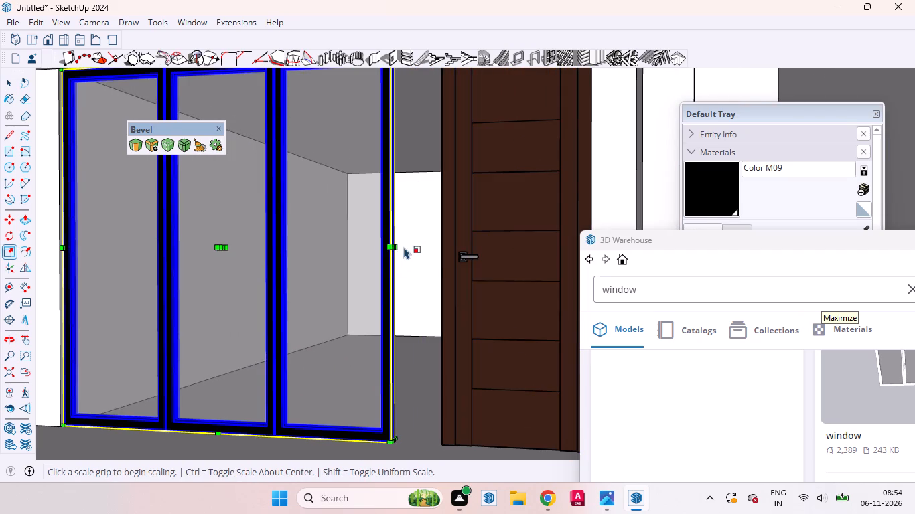
click(398, 247)
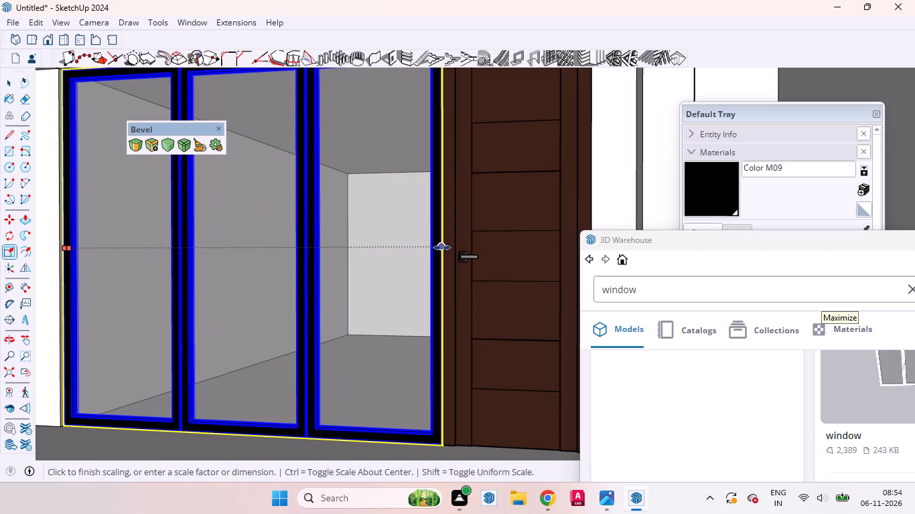
click(443, 247)
key(space)
scroll(421, 252, down, 5)
scroll(425, 232, up, 2)
scroll(425, 232, down, 10)
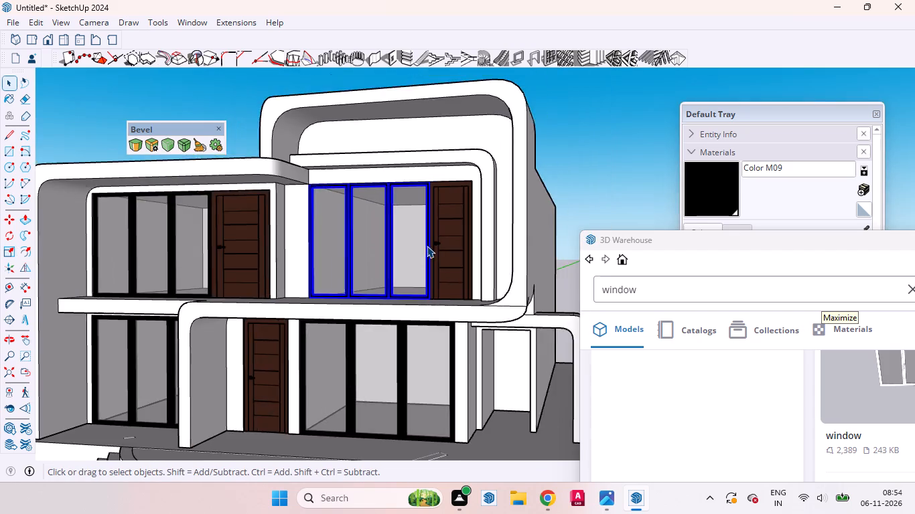
middle_drag(429, 254, 492, 246)
click(568, 180)
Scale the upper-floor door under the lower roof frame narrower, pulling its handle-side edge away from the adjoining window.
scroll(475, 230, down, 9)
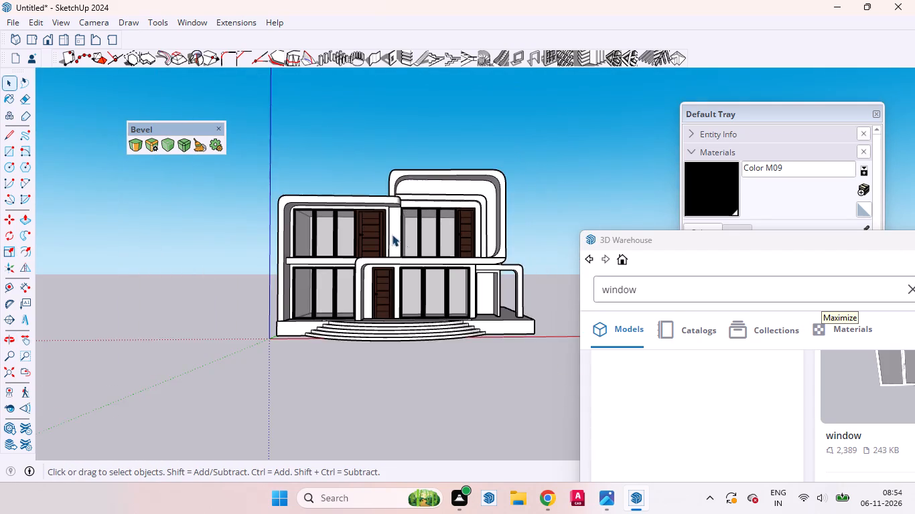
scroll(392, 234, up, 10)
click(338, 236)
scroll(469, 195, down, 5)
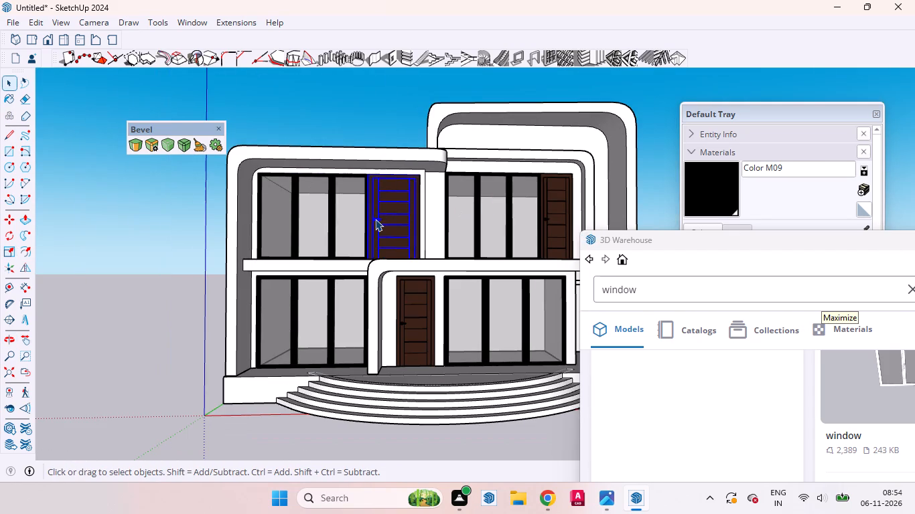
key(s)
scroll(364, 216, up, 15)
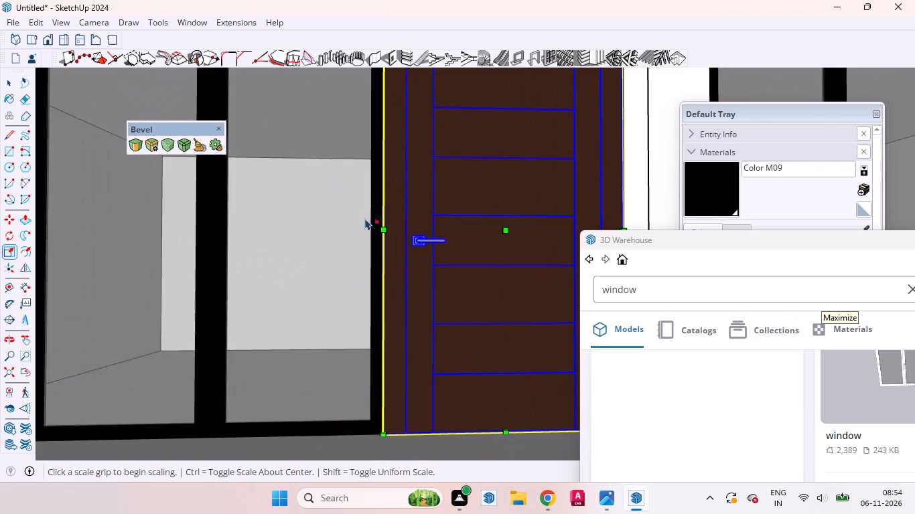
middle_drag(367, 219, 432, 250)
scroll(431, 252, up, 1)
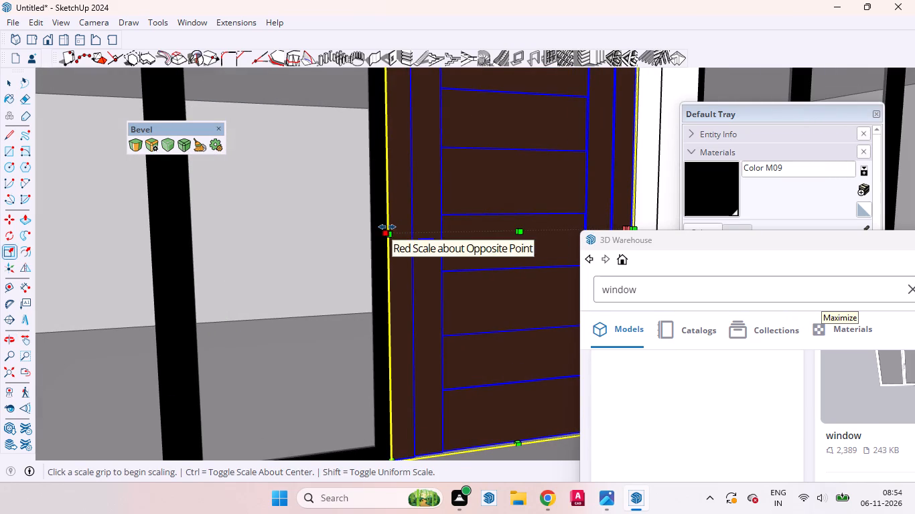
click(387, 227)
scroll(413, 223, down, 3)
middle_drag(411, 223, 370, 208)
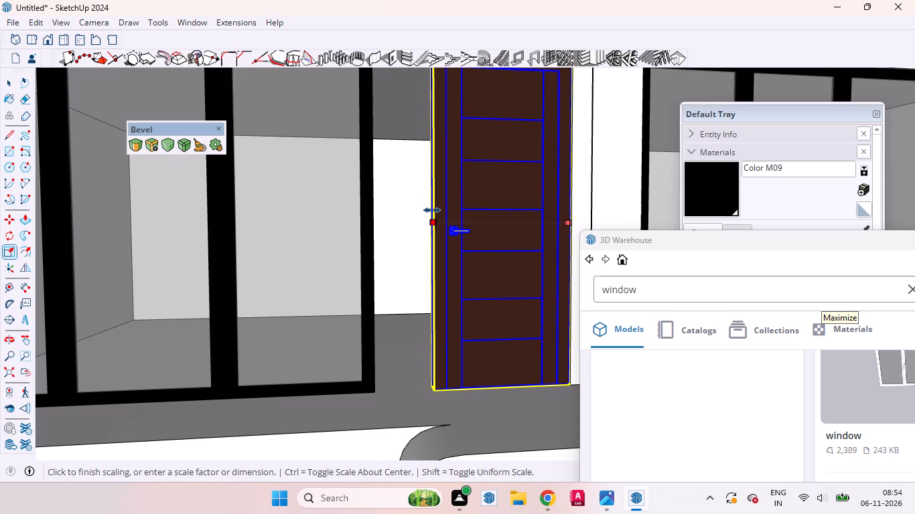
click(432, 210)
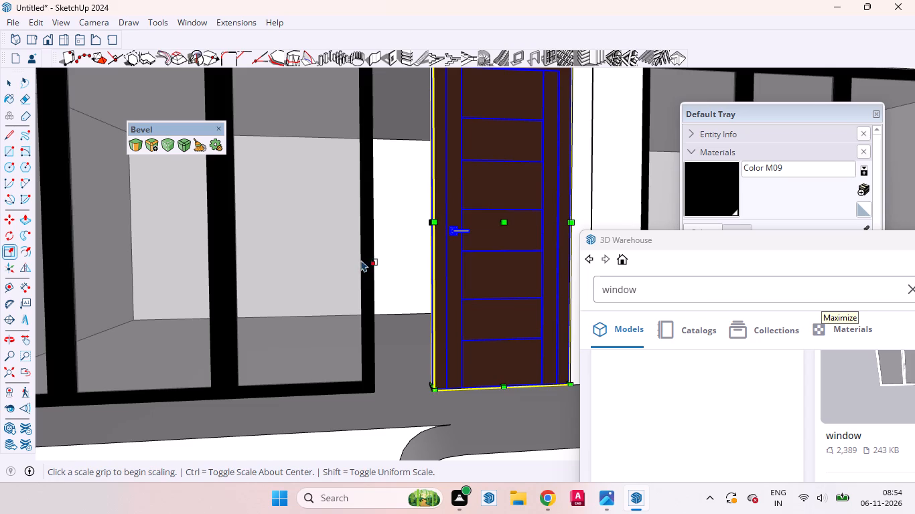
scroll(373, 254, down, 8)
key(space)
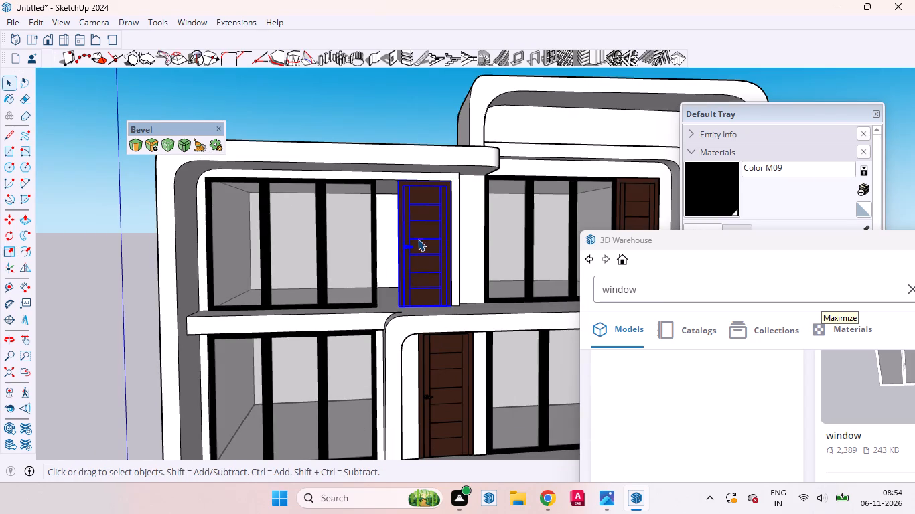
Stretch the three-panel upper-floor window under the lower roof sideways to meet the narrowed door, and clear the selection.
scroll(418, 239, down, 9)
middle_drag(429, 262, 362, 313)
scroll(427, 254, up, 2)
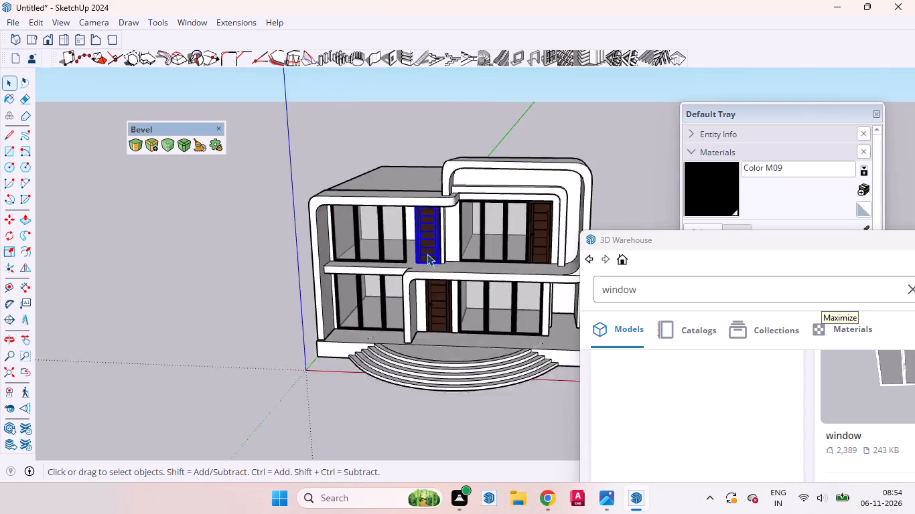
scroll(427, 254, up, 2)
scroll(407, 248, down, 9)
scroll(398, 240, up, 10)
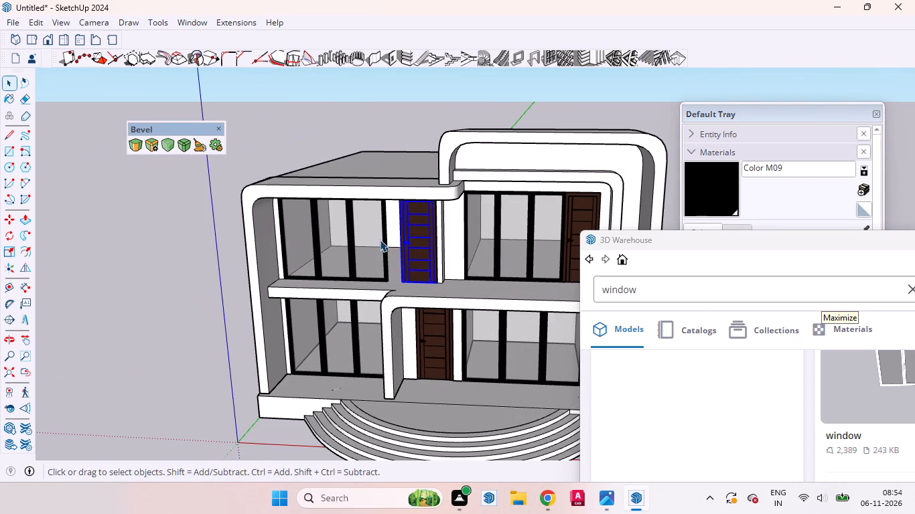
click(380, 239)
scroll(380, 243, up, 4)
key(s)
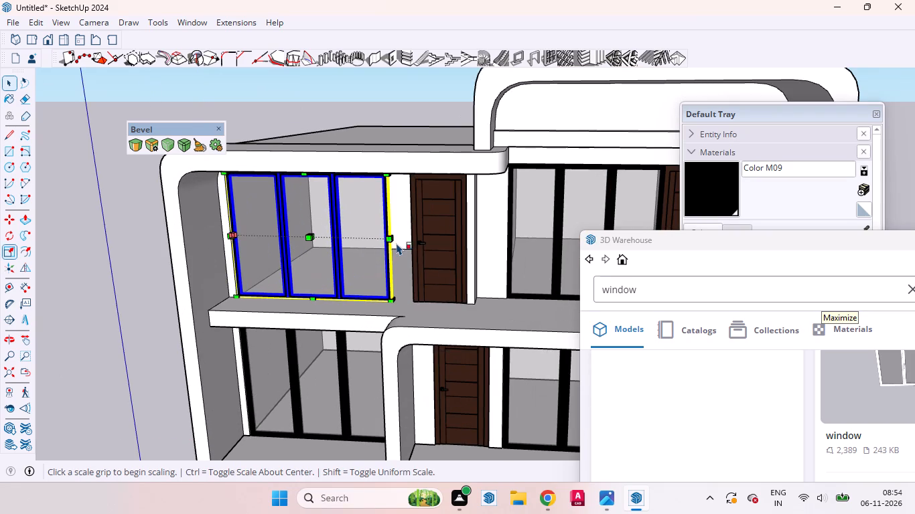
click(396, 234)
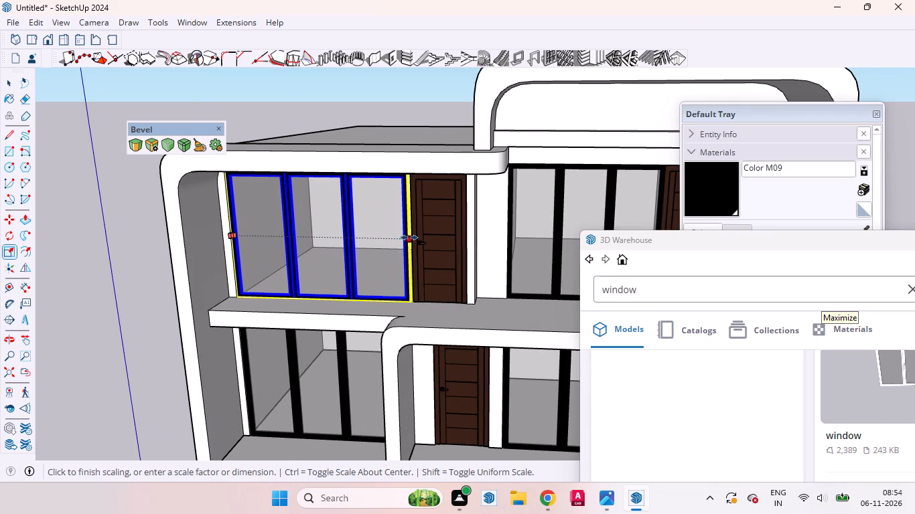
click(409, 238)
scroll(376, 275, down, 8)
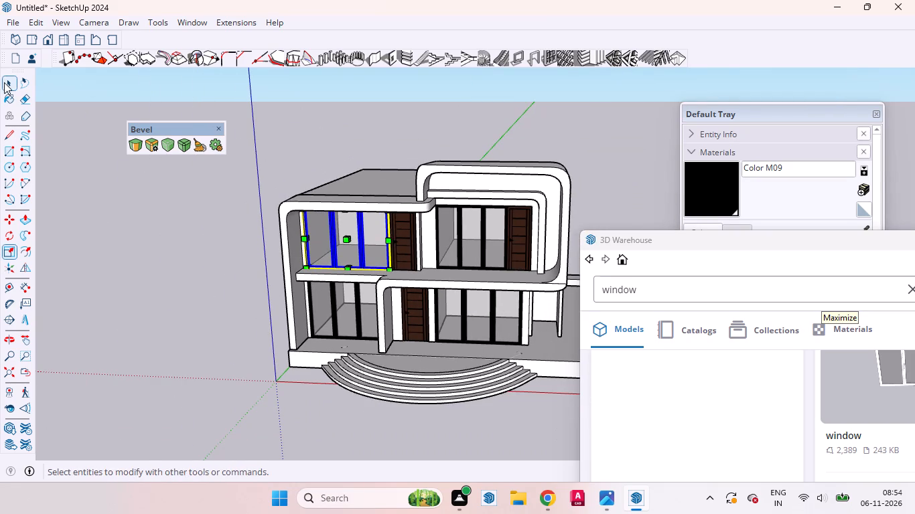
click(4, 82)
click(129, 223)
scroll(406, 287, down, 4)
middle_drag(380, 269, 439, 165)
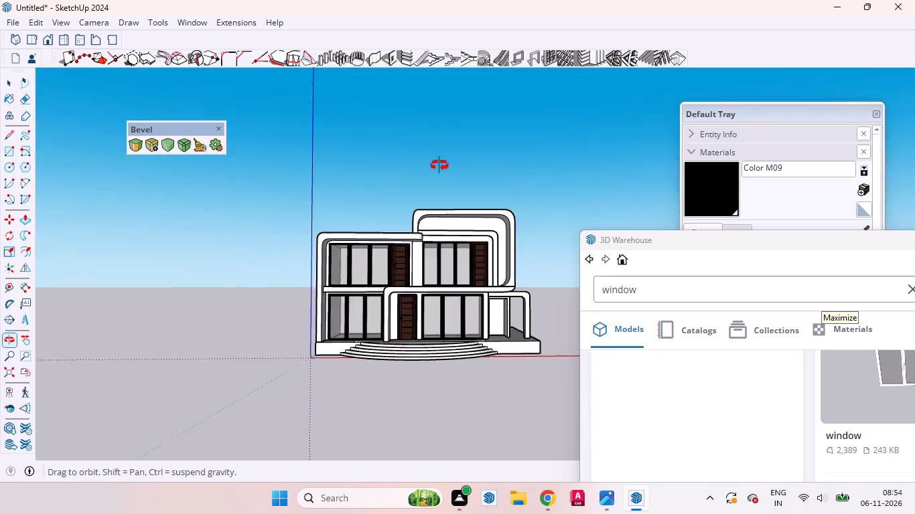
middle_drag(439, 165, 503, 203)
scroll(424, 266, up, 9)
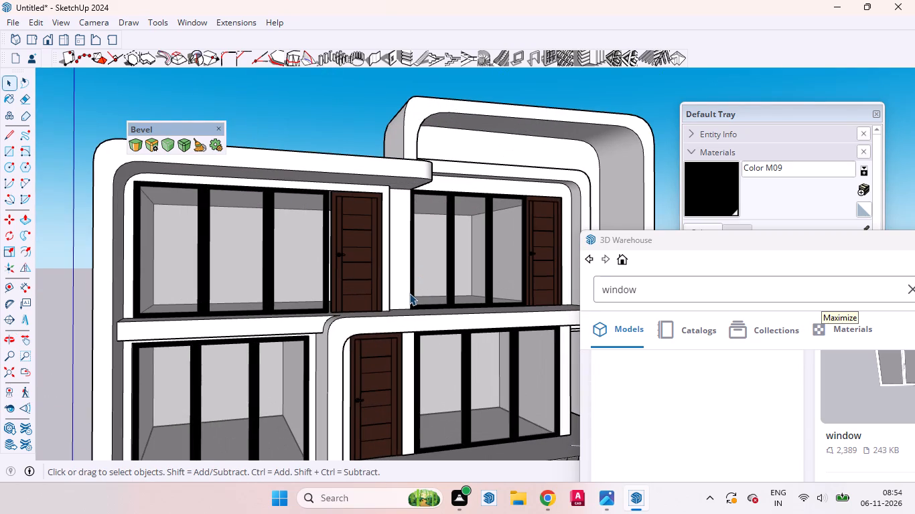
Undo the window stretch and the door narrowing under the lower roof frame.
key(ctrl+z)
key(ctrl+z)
Open the three-panel ground-floor window beside the entrance door for editing, down to the panel frame at a joint between panels.
scroll(362, 292, down, 3)
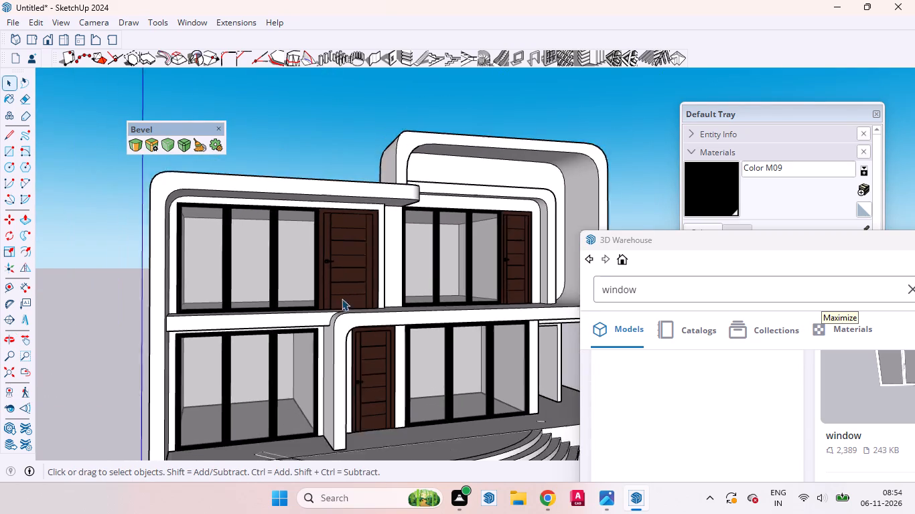
middle_drag(229, 270, 182, 262)
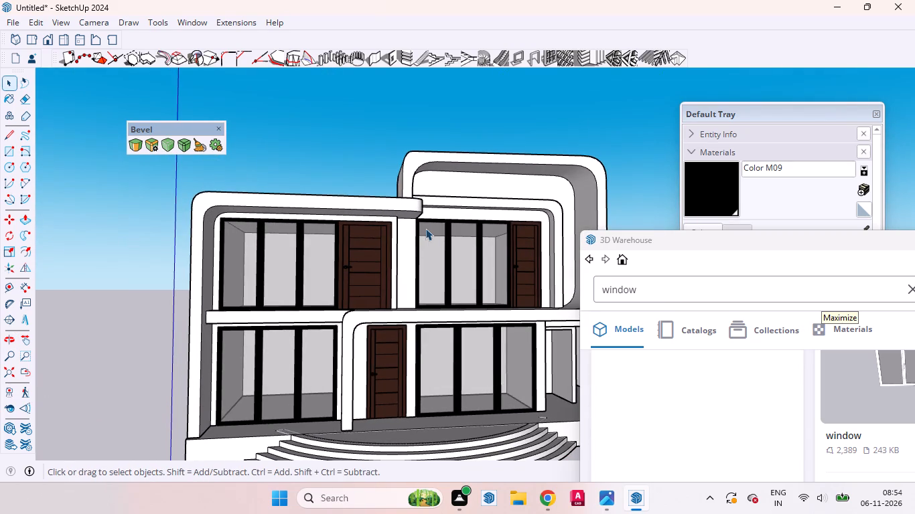
scroll(236, 513, down, 4)
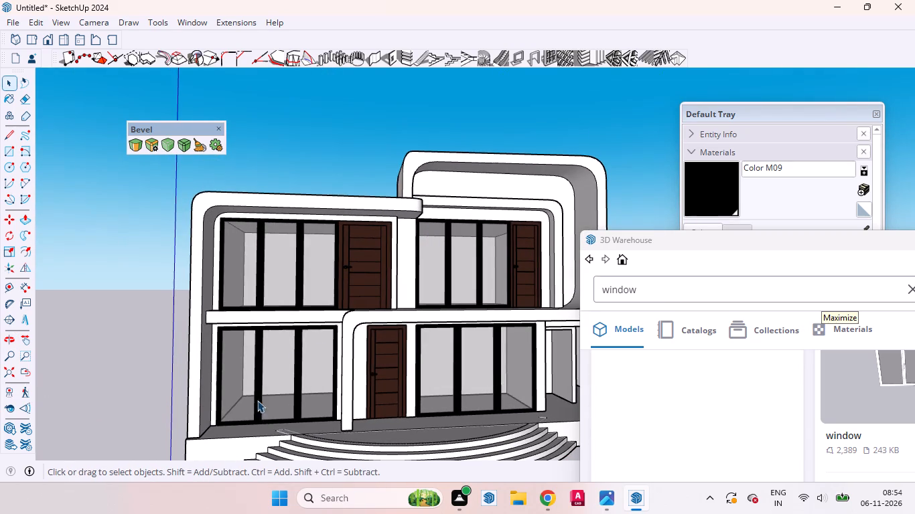
scroll(263, 342, down, 10)
scroll(348, 340, up, 10)
middle_drag(371, 364, 286, 440)
scroll(371, 366, up, 1)
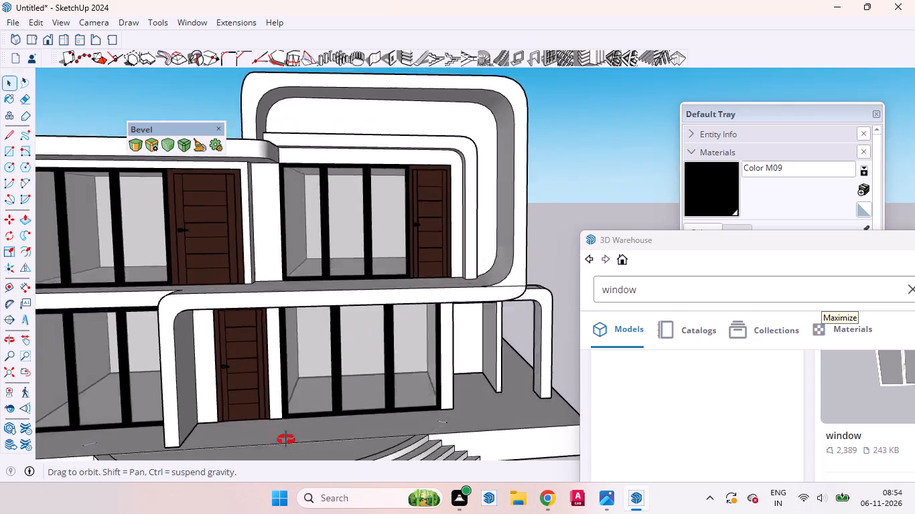
middle_drag(286, 440, 208, 491)
scroll(365, 334, up, 20)
scroll(365, 334, up, 9)
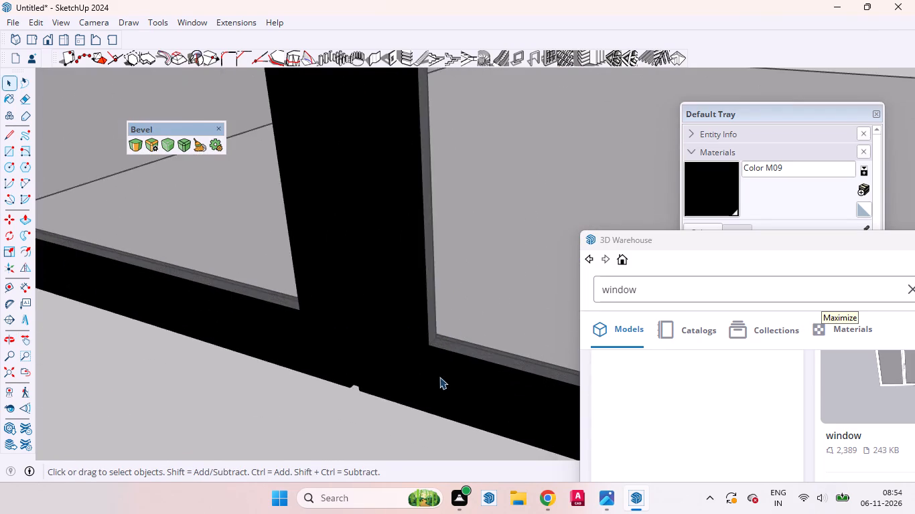
scroll(439, 377, up, 6)
middle_drag(342, 388, 447, 288)
scroll(403, 370, up, 5)
middle_drag(406, 363, 417, 452)
click(377, 362)
triple_click(377, 361)
click(380, 349)
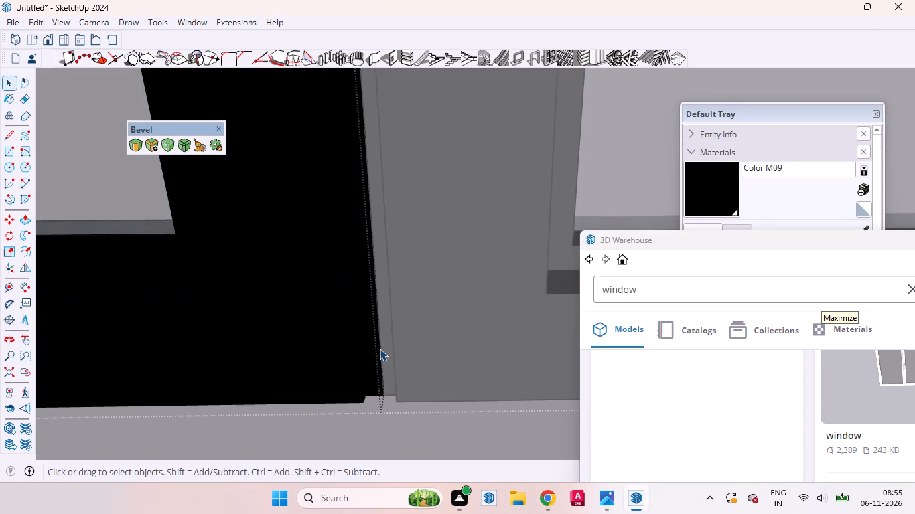
Paint the thin strip faces at the joint between the window panels with white Color M00, and close the panel's editing.
click(376, 356)
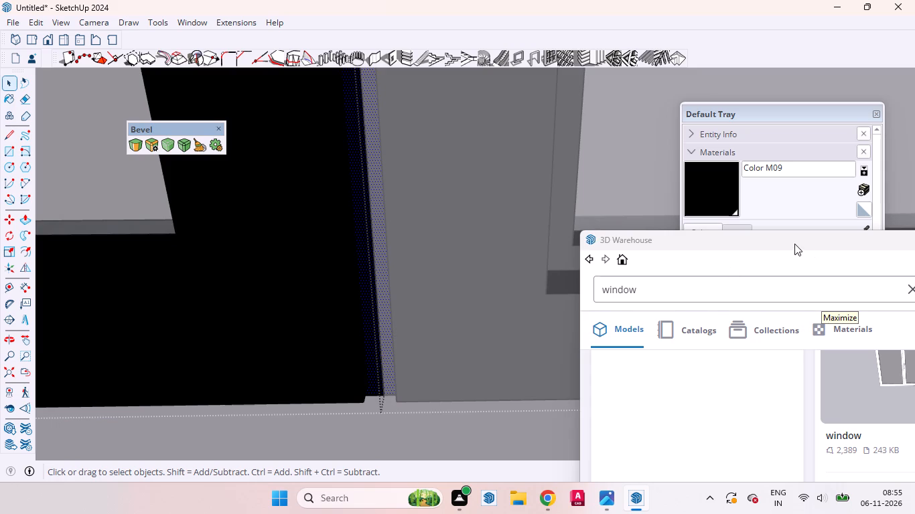
drag(794, 244, 539, 244)
drag(725, 248, 616, 284)
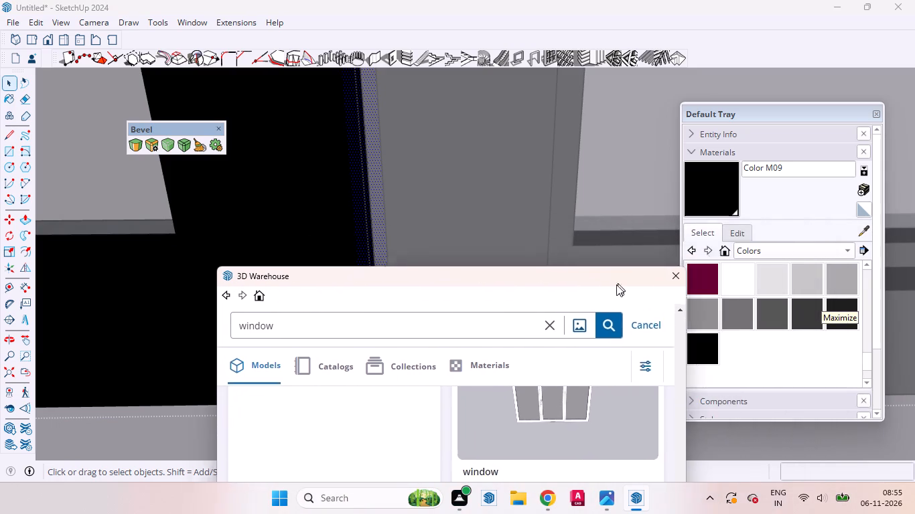
drag(616, 284, 562, 316)
click(749, 274)
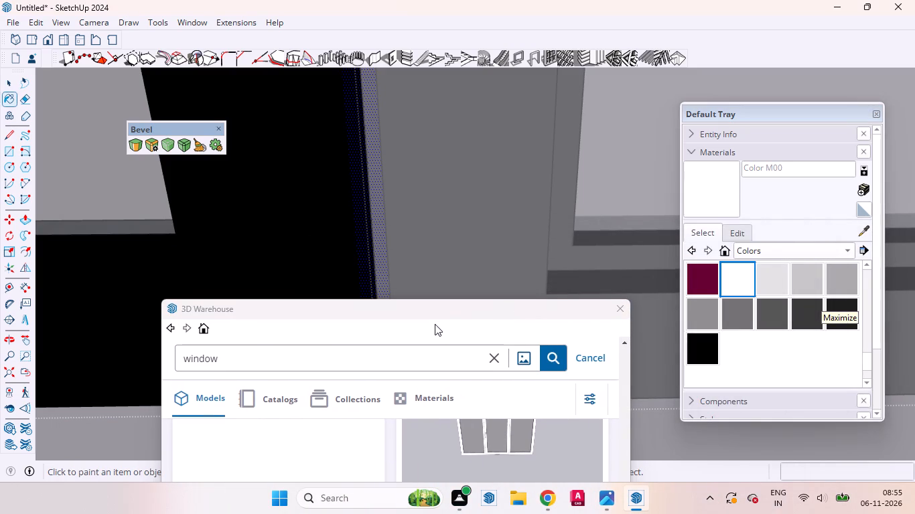
drag(427, 313, 783, 309)
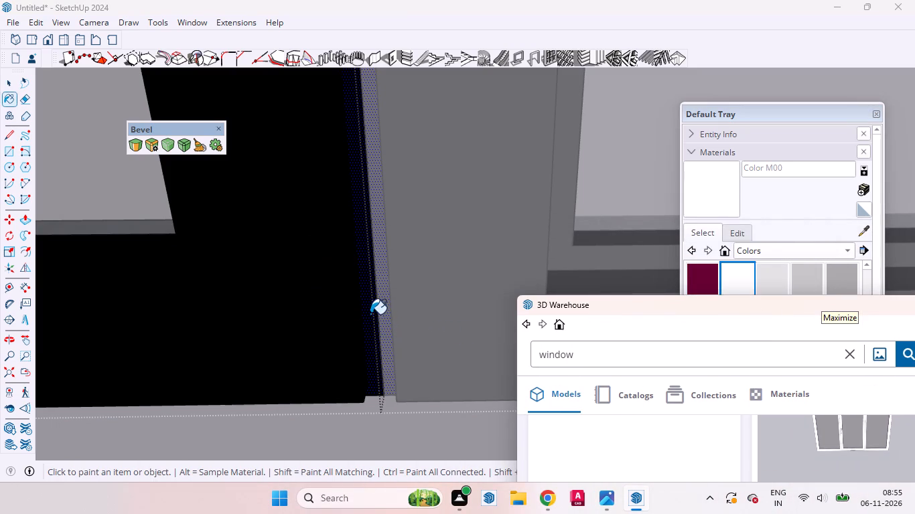
click(368, 311)
click(390, 339)
key(space)
scroll(391, 337, down, 6)
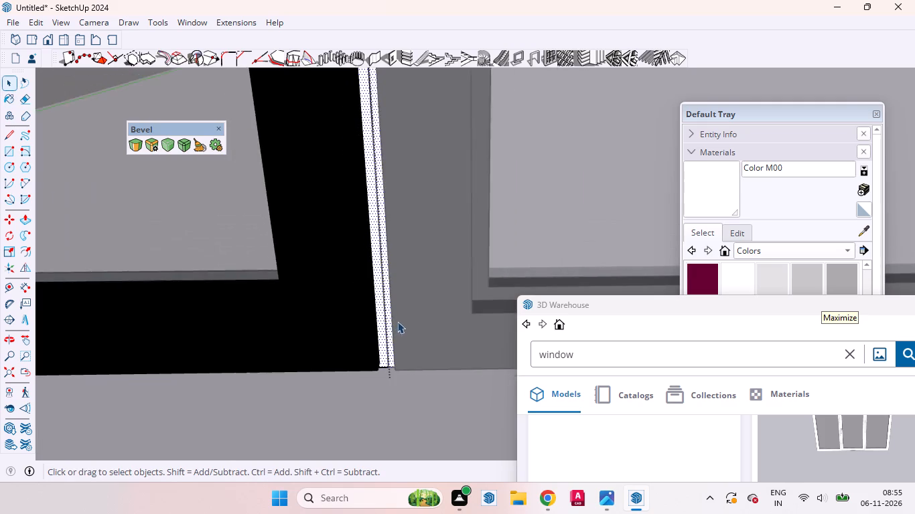
scroll(397, 321, down, 20)
scroll(397, 321, down, 16)
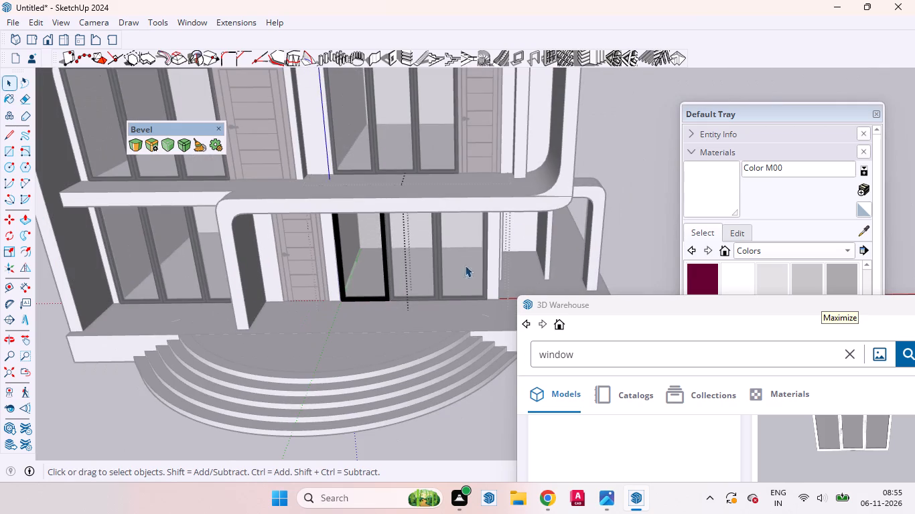
click(614, 147)
Examine the painted joint strips between the ground-floor window's panels from near and far, and leave the window's editing.
scroll(433, 266, up, 16)
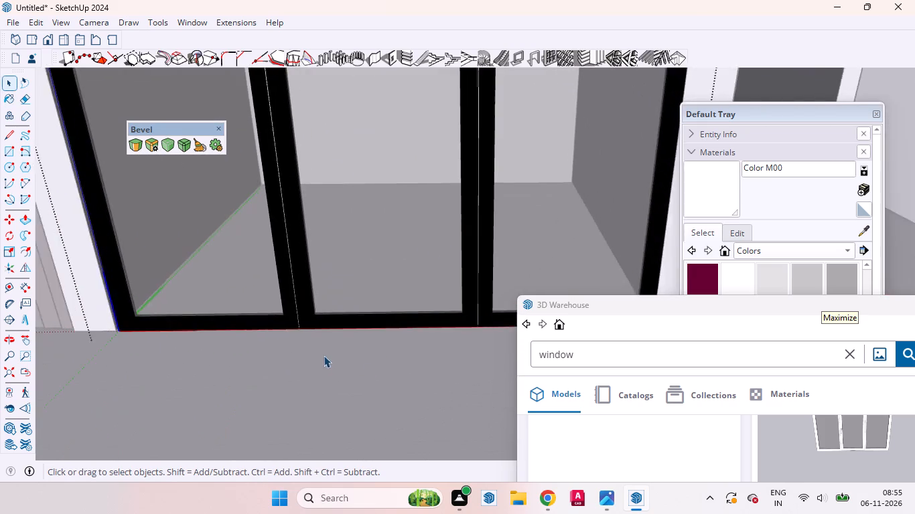
scroll(324, 355, up, 3)
middle_drag(277, 352, 299, 267)
scroll(184, 338, down, 5)
scroll(476, 262, up, 4)
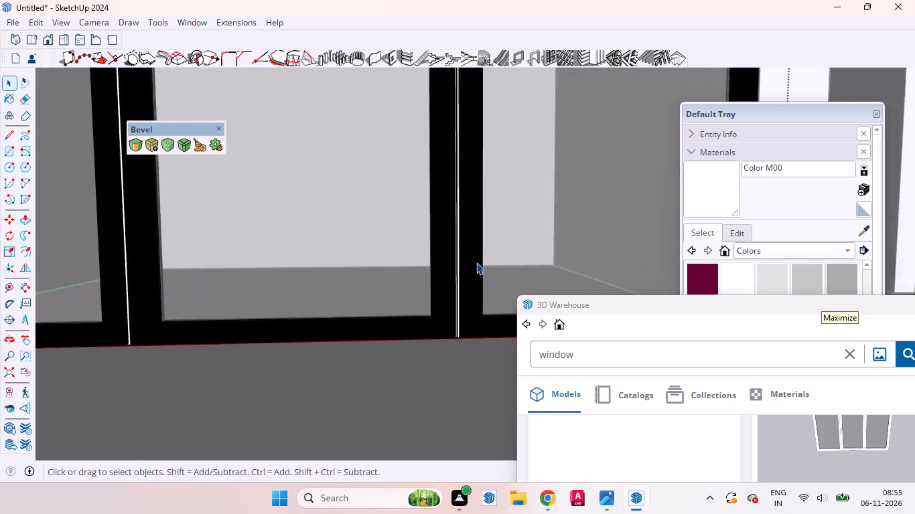
scroll(476, 262, up, 7)
scroll(386, 351, down, 20)
scroll(386, 351, down, 9)
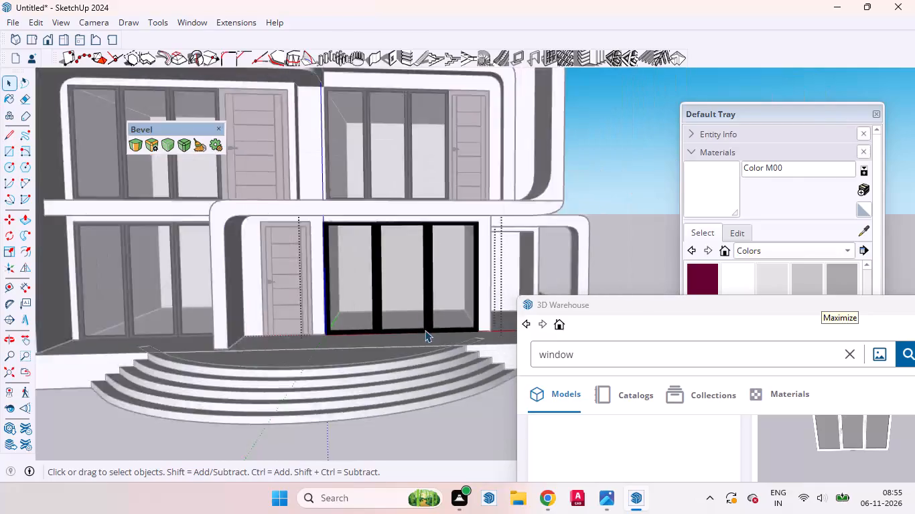
scroll(401, 237, up, 20)
scroll(401, 237, up, 6)
scroll(429, 197, down, 10)
scroll(433, 228, up, 1)
scroll(432, 228, down, 20)
scroll(432, 228, down, 6)
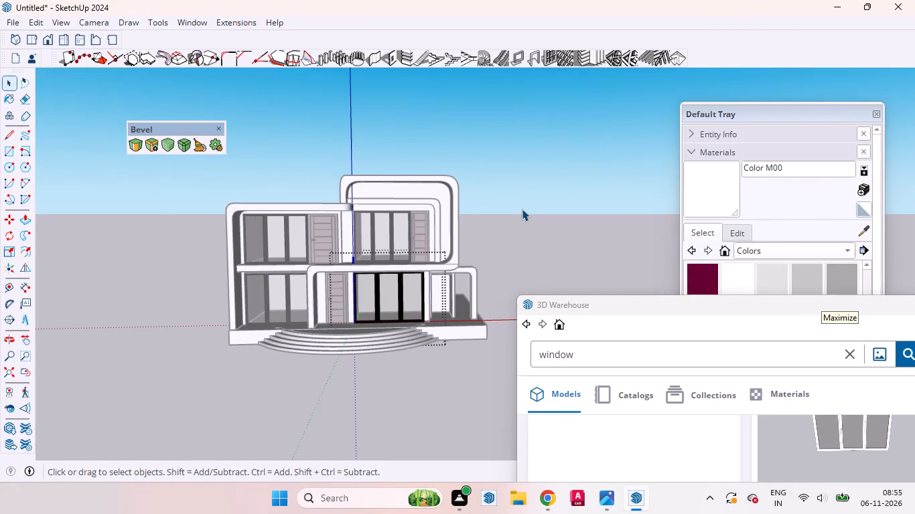
double_click(522, 209)
Open the middle panel's frame in the left ground-floor window and paint its thin strip face at the panel joint white Color M00.
scroll(230, 259, up, 20)
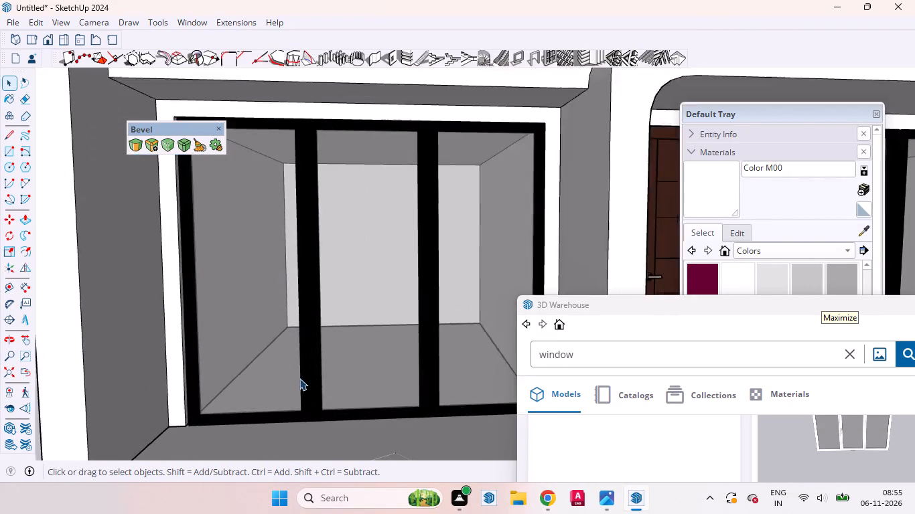
scroll(299, 378, up, 8)
middle_drag(304, 367, 257, 420)
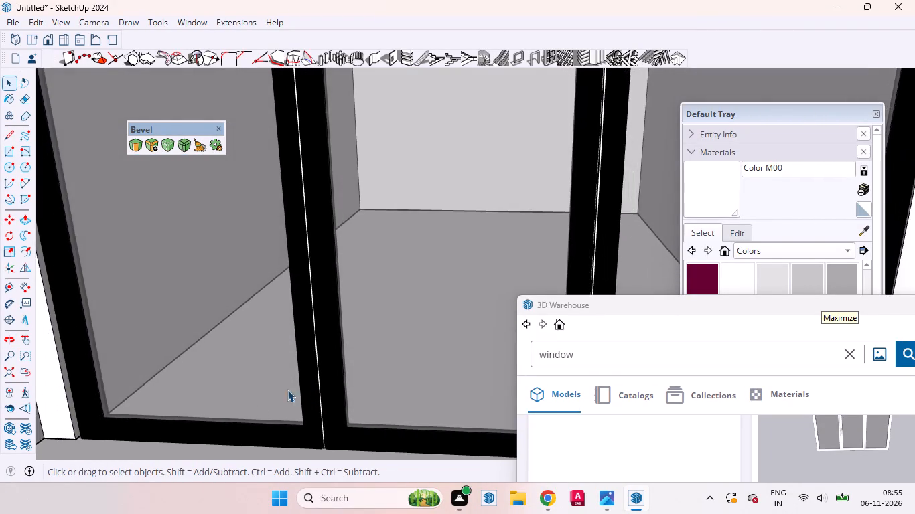
scroll(329, 365, down, 10)
scroll(318, 355, up, 13)
middle_drag(332, 374, 437, 352)
scroll(406, 368, up, 16)
middle_drag(350, 368, 383, 360)
scroll(383, 360, up, 1)
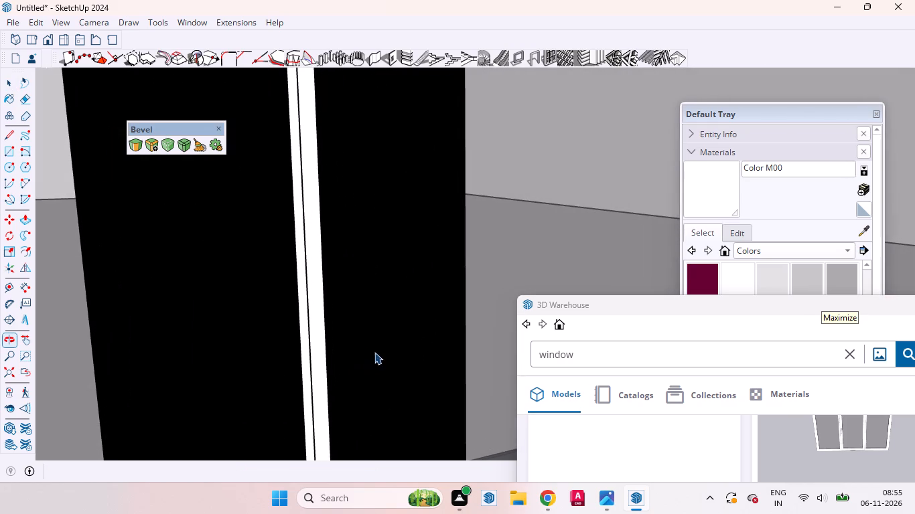
click(353, 326)
triple_click(351, 323)
double_click(347, 324)
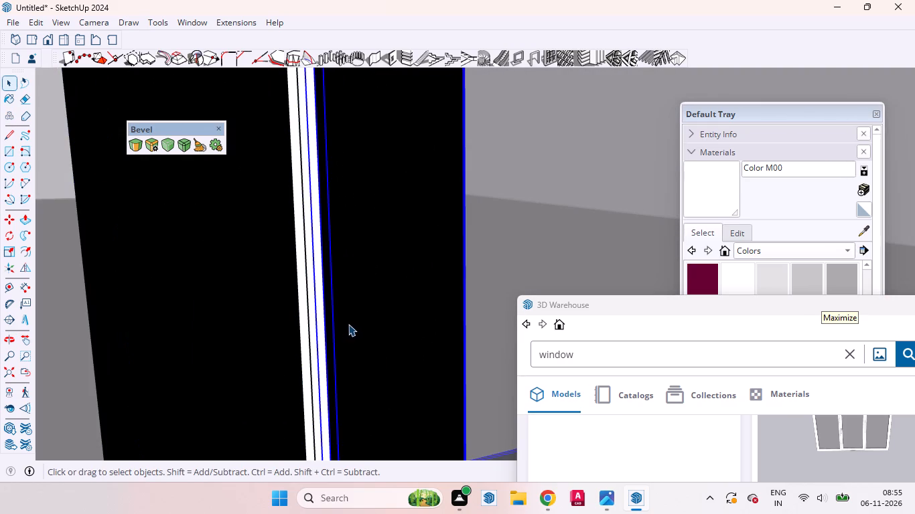
click(348, 315)
double_click(348, 311)
click(344, 298)
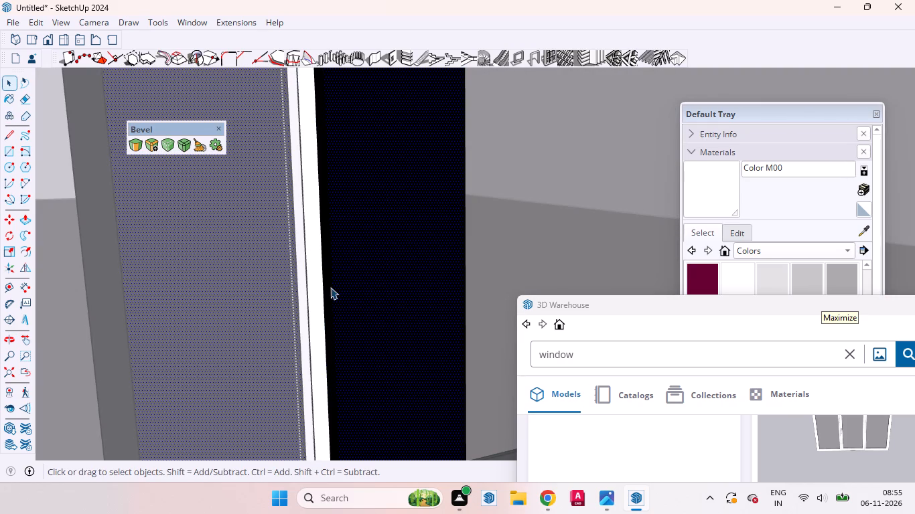
click(328, 284)
click(711, 196)
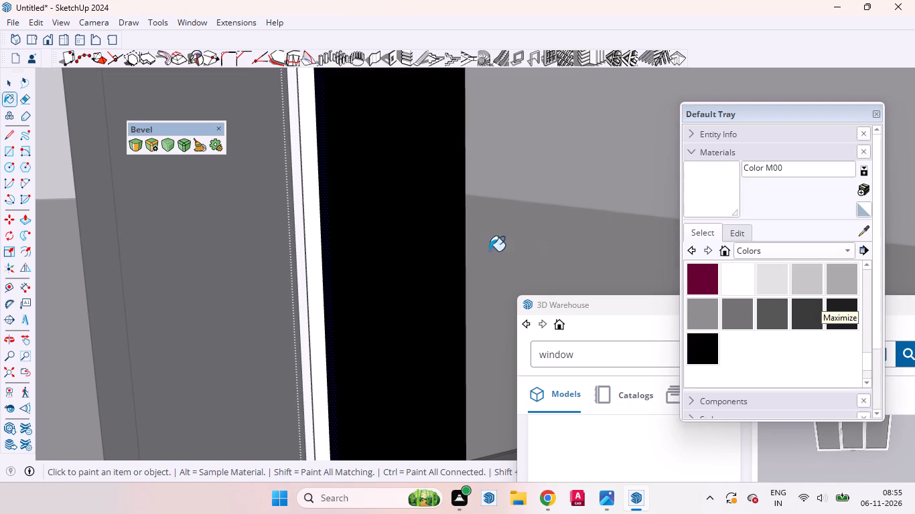
click(322, 236)
click(328, 235)
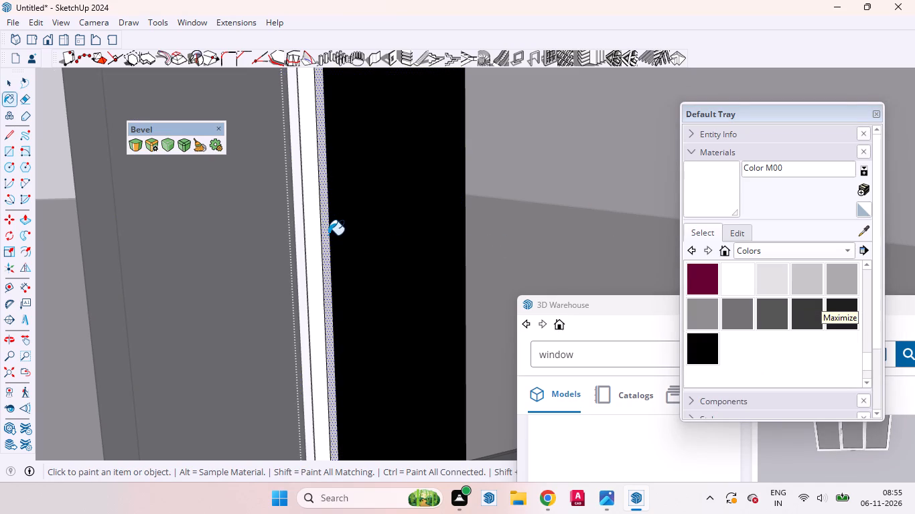
Open the adjoining left panel's frame in the same window, paint its joint strip face white Color M00, and leave the window's editing.
middle_drag(355, 264, 92, 300)
scroll(320, 227, up, 6)
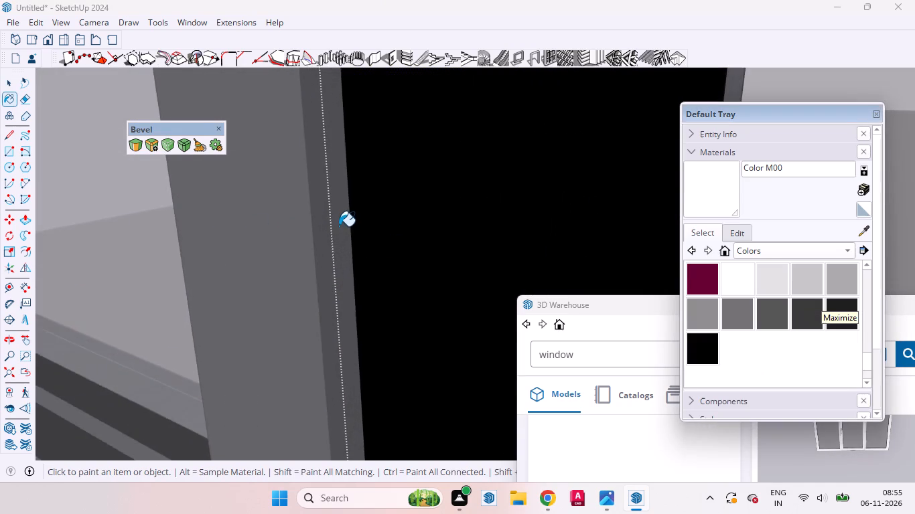
scroll(339, 226, up, 8)
middle_drag(313, 267, 395, 244)
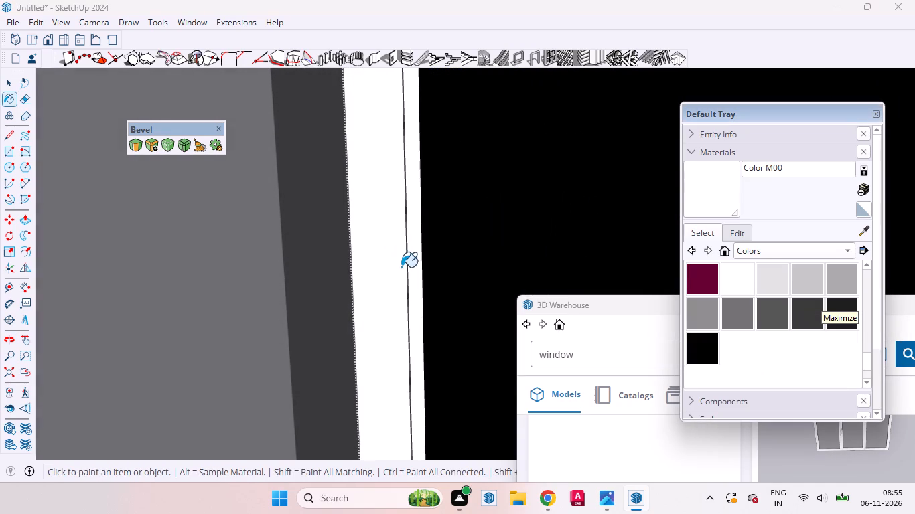
key(space)
double_click(318, 246)
double_click(325, 245)
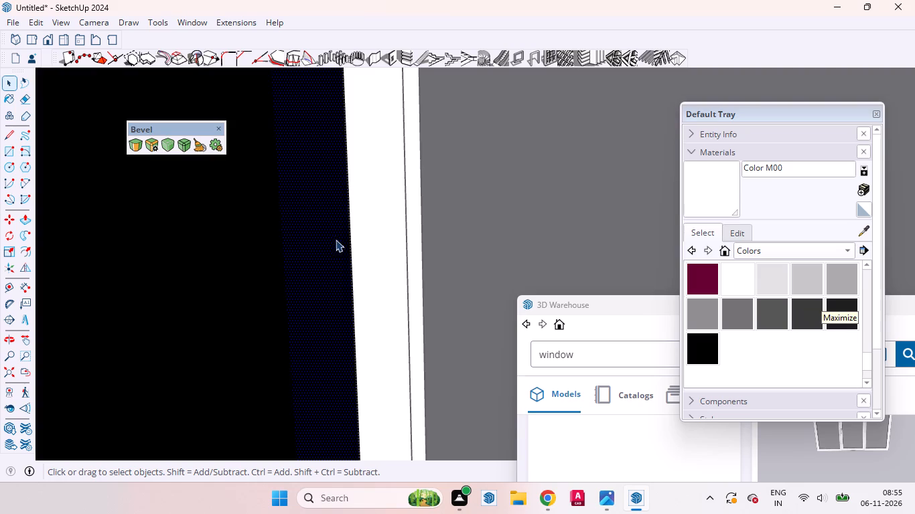
click(336, 239)
scroll(350, 221, down, 16)
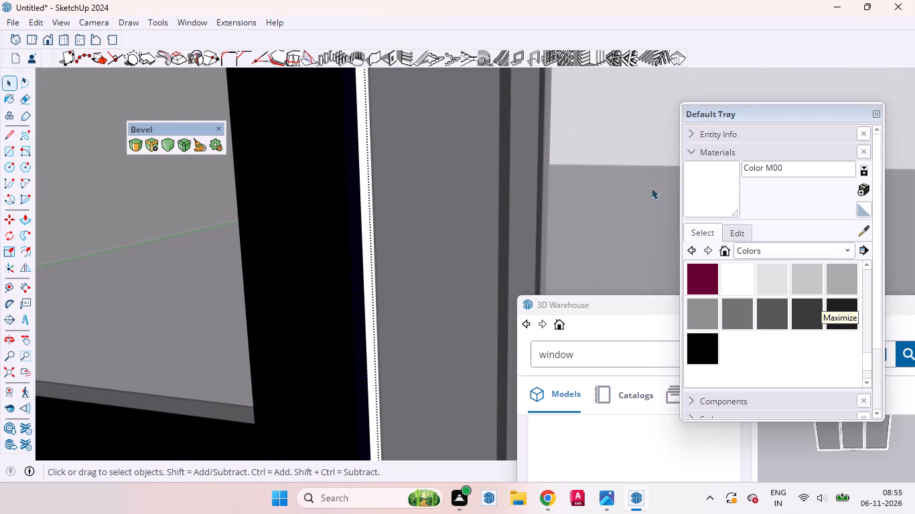
click(697, 185)
scroll(366, 238, up, 5)
click(348, 216)
middle_drag(346, 239, 350, 240)
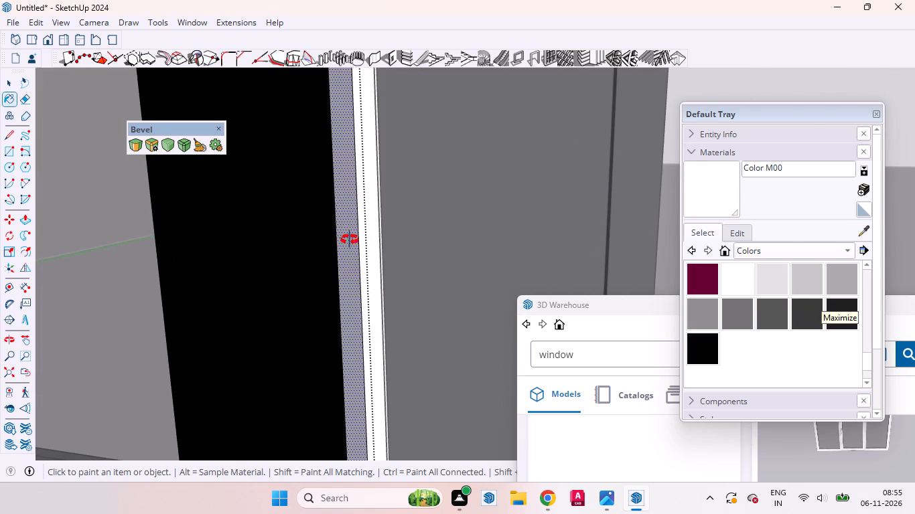
middle_drag(350, 240, 496, 236)
scroll(480, 242, up, 1)
scroll(342, 237, down, 15)
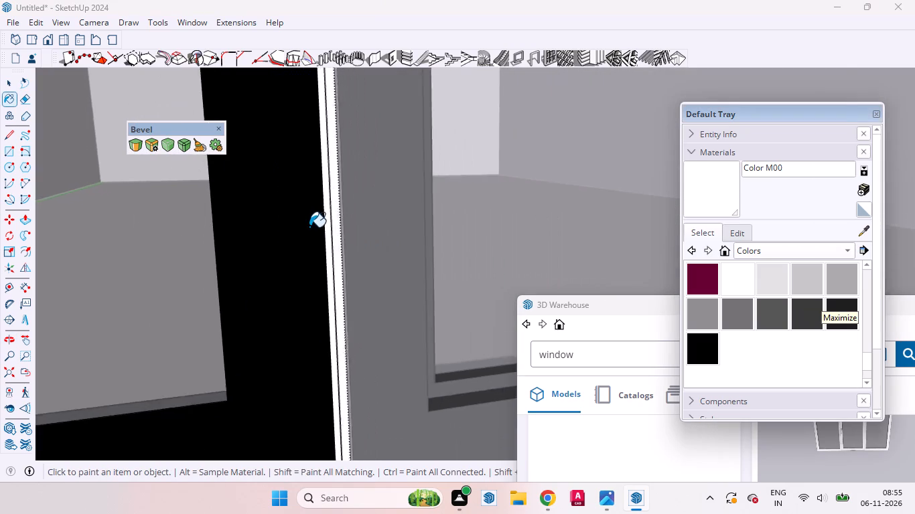
scroll(309, 227, down, 13)
key(space)
scroll(320, 235, down, 14)
scroll(323, 224, up, 1)
scroll(323, 224, down, 11)
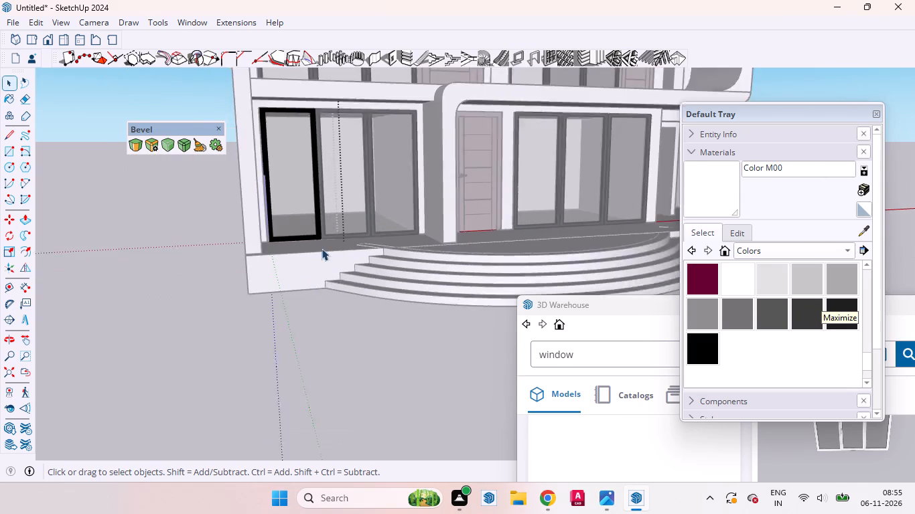
double_click(285, 342)
Examine the white joint strips of the left ground-floor window up close, and check the windows and doors across the house front.
scroll(338, 196, up, 20)
scroll(338, 196, up, 1)
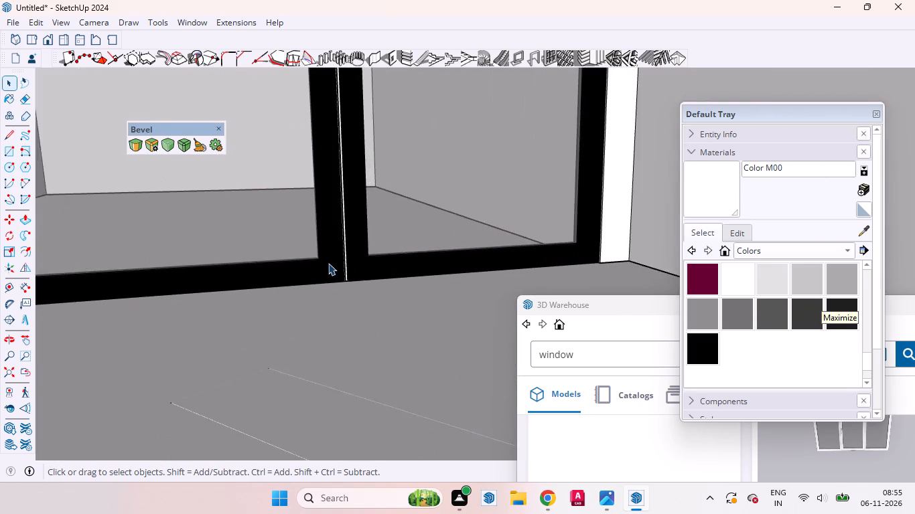
scroll(328, 263, up, 12)
scroll(350, 260, down, 1)
scroll(350, 260, up, 16)
middle_drag(378, 290, 291, 314)
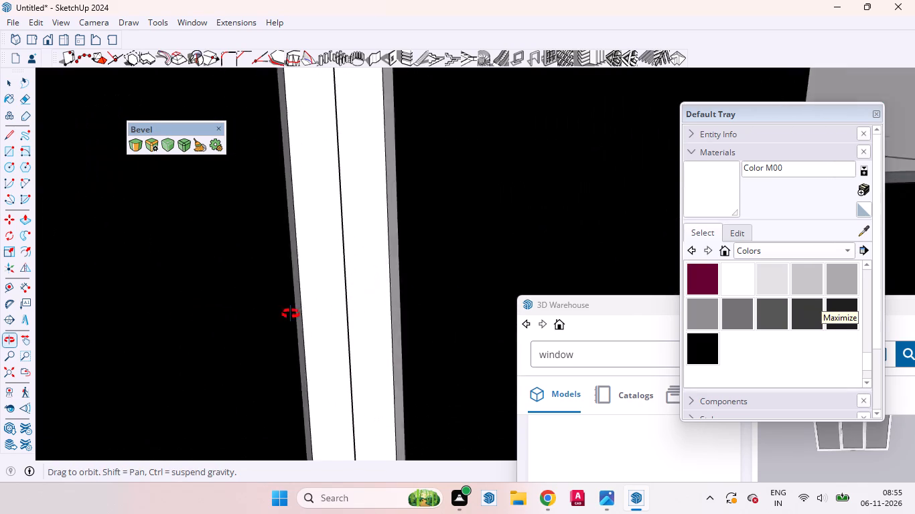
middle_drag(291, 314, 318, 306)
scroll(318, 305, up, 1)
scroll(319, 286, down, 20)
scroll(319, 286, down, 12)
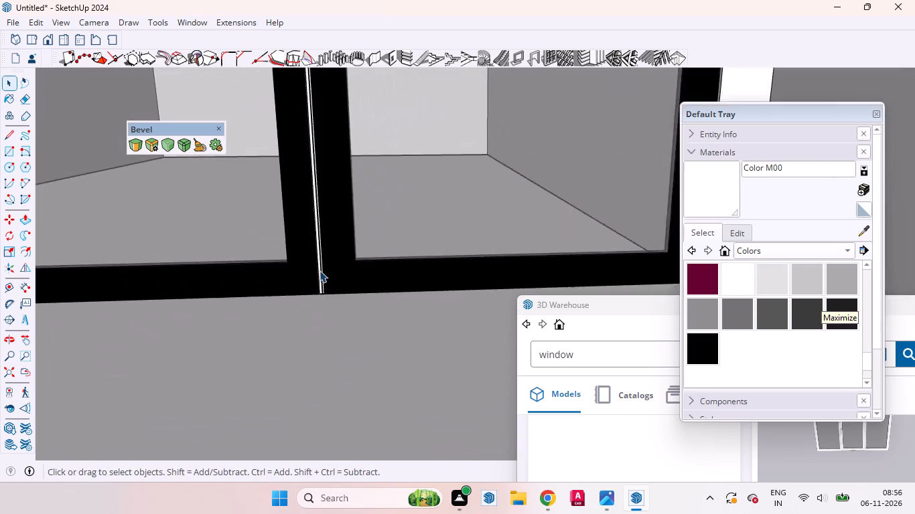
scroll(320, 270, down, 20)
scroll(320, 270, down, 15)
scroll(413, 256, up, 6)
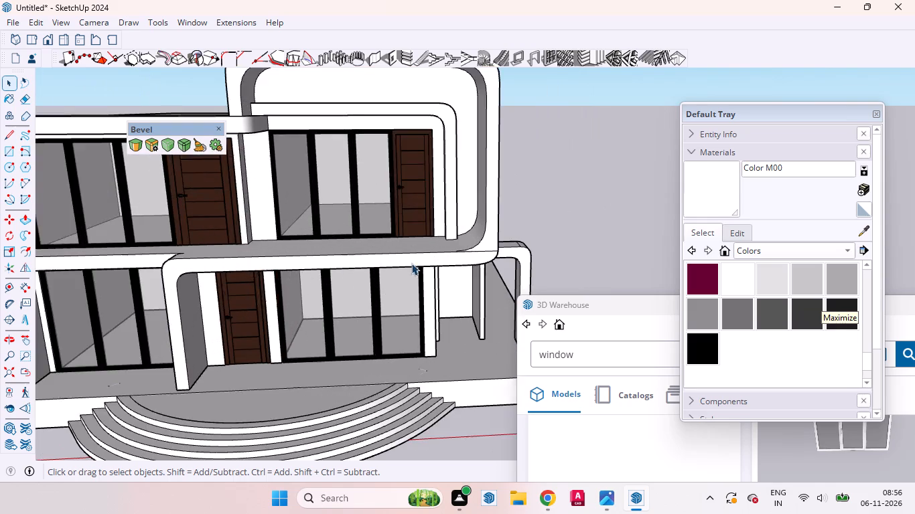
scroll(389, 303, down, 12)
middle_drag(362, 331, 367, 227)
scroll(372, 265, up, 11)
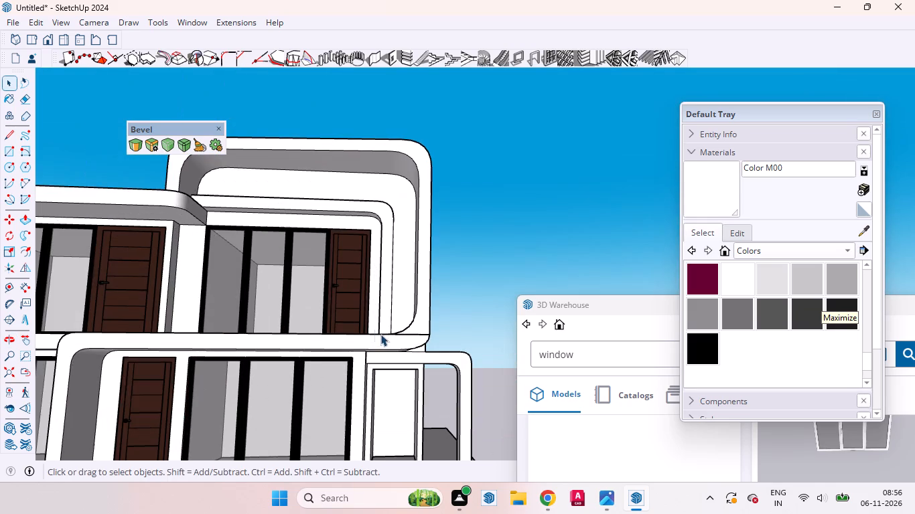
Open 3D Warehouse and move its window so the model listings are fully accessible.
click(194, 13)
click(192, 18)
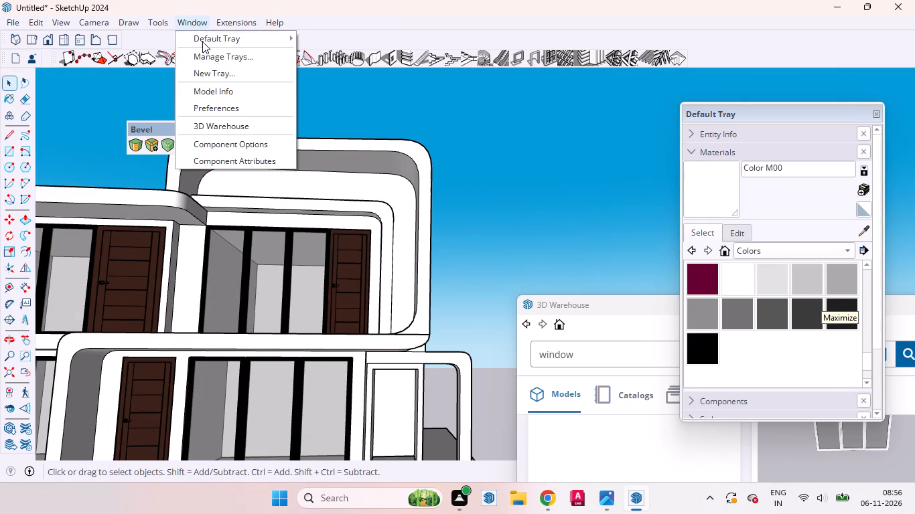
click(227, 118)
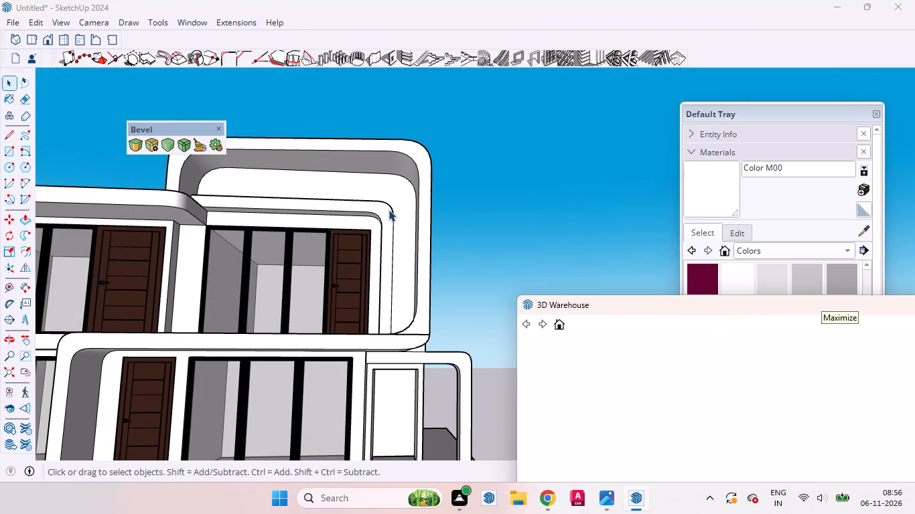
drag(720, 306, 395, 166)
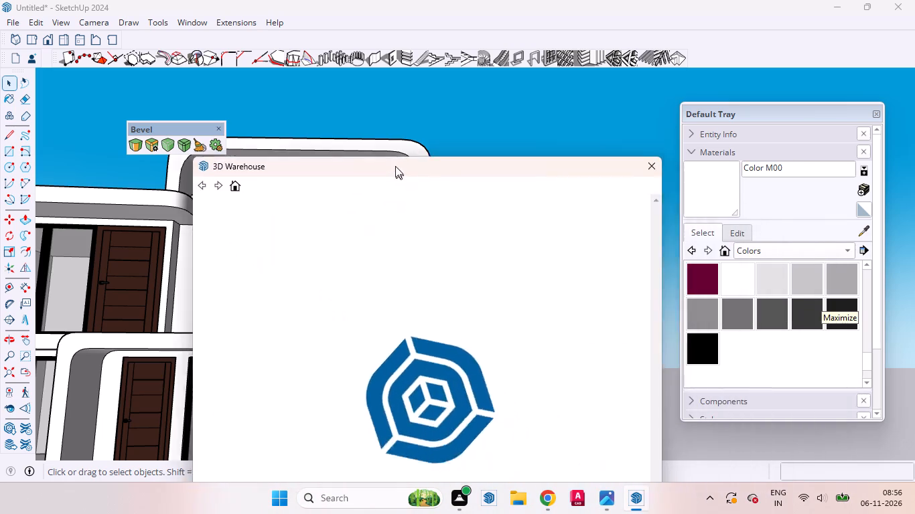
drag(395, 166, 373, 107)
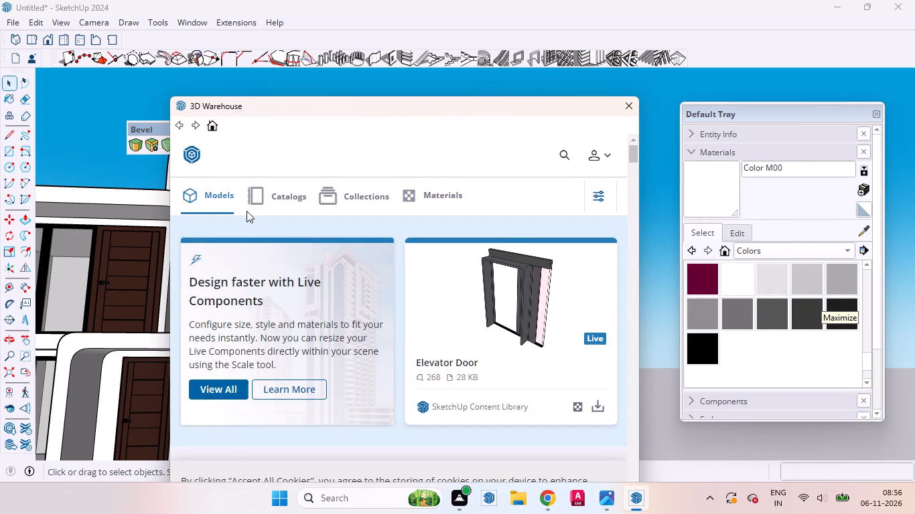
scroll(378, 236, down, 7)
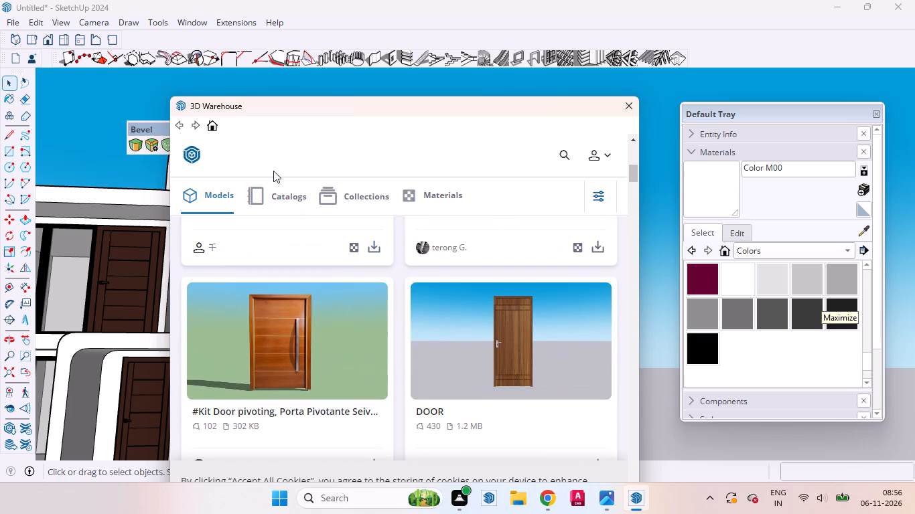
scroll(452, 201, up, 11)
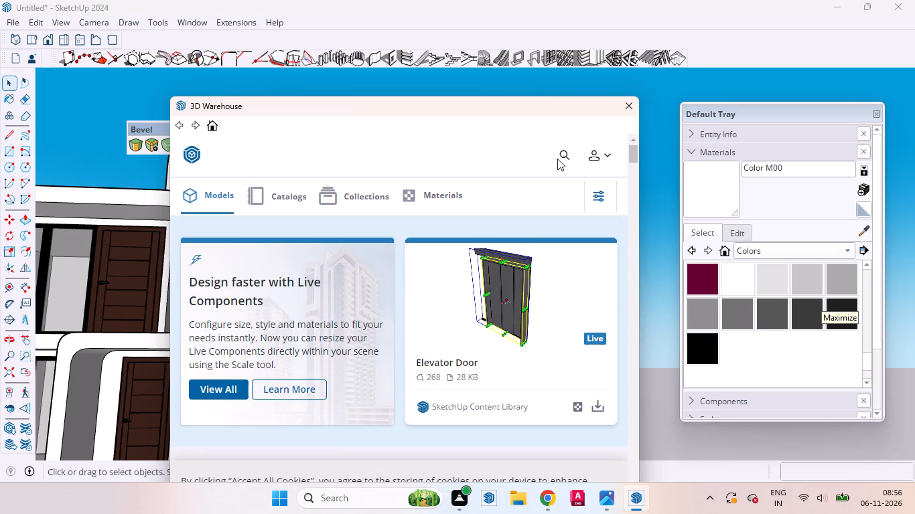
Search the 3D Warehouse models for "window".
click(563, 155)
drag(236, 161, 170, 142)
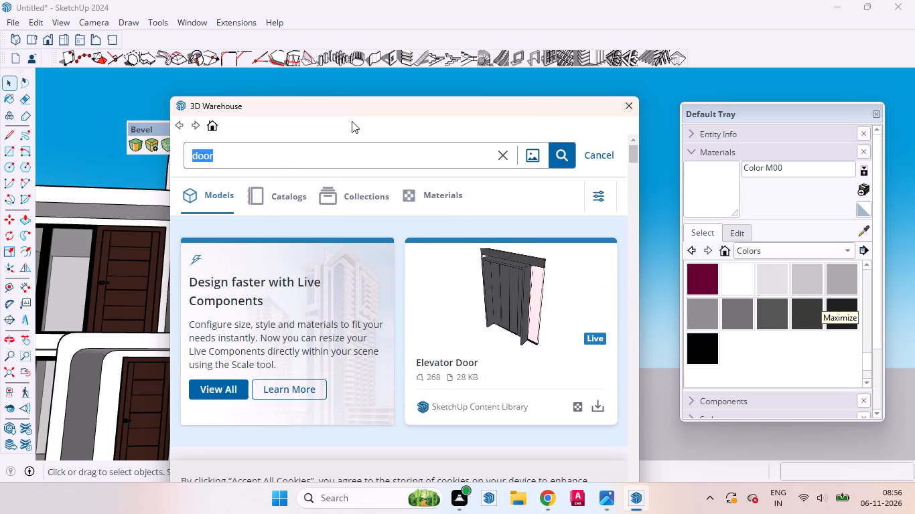
key(BackSpace)
text(win dd)
key(BackSpace)
key(backslash)
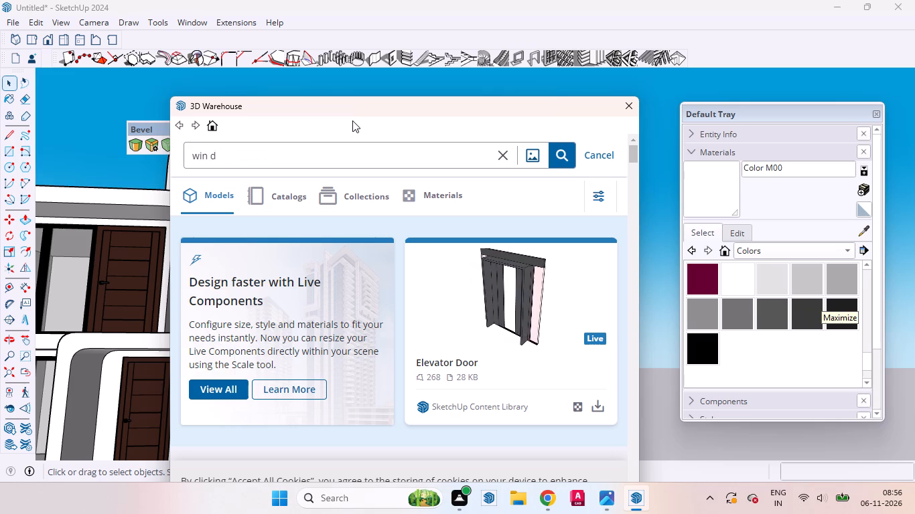
key(BackSpace)
key(BackSpace)
key(BackSpace)
text(do)
key(w)
key(Return)
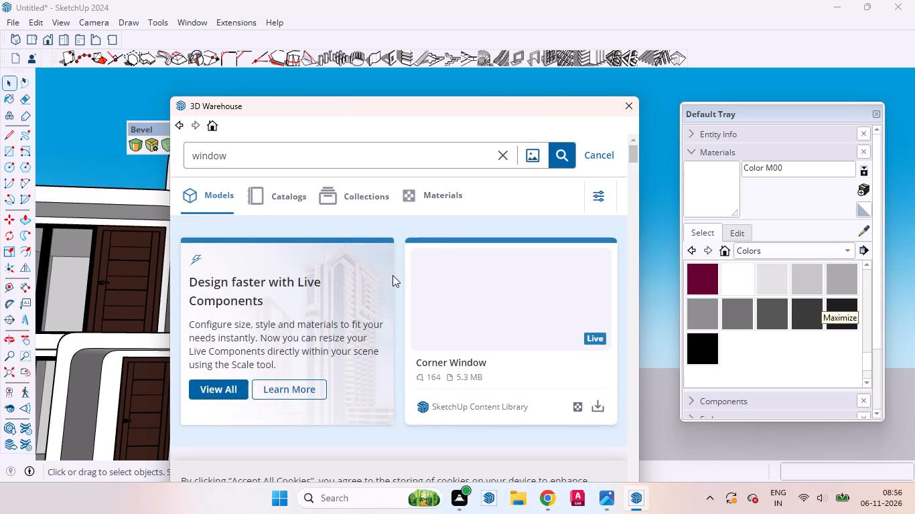
Find the dark-framed two-panel "WINDOW" model (209 KB) among the results and load it directly into the house model.
scroll(393, 275, down, 2)
scroll(393, 293, up, 5)
scroll(394, 294, down, 5)
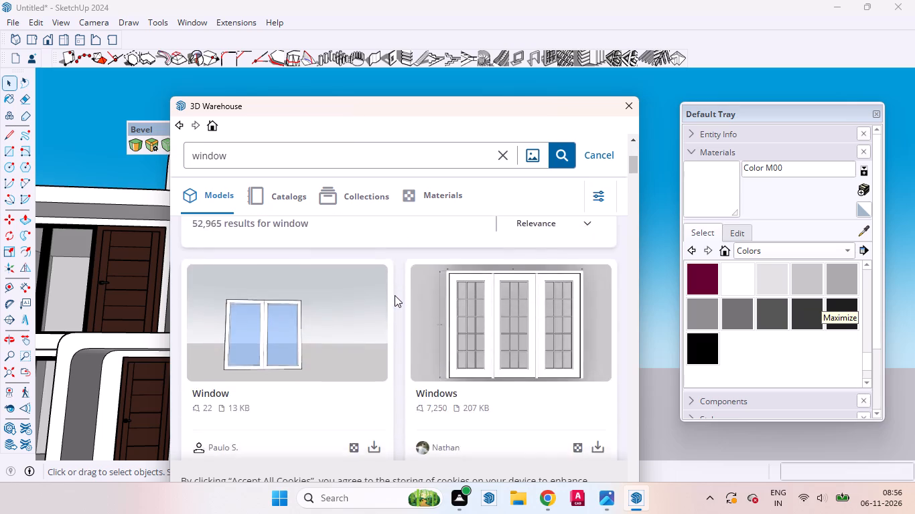
scroll(395, 295, down, 12)
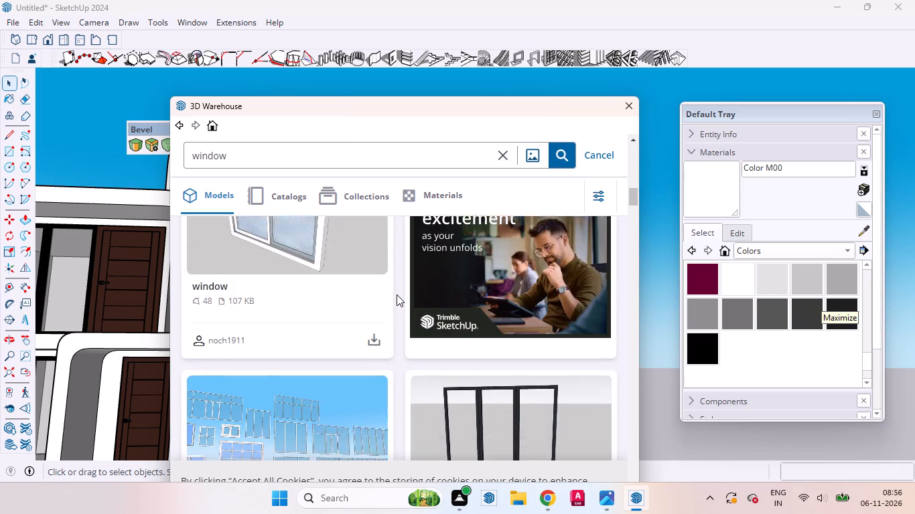
scroll(397, 294, down, 7)
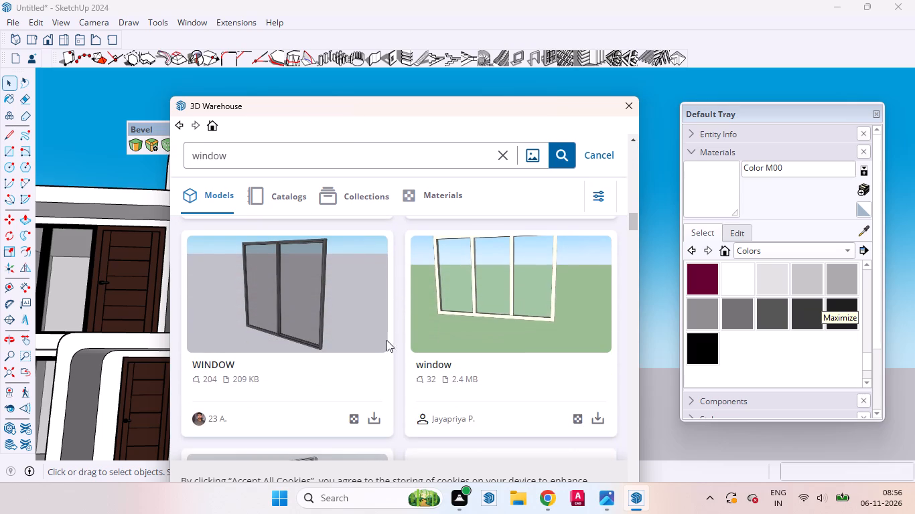
click(378, 417)
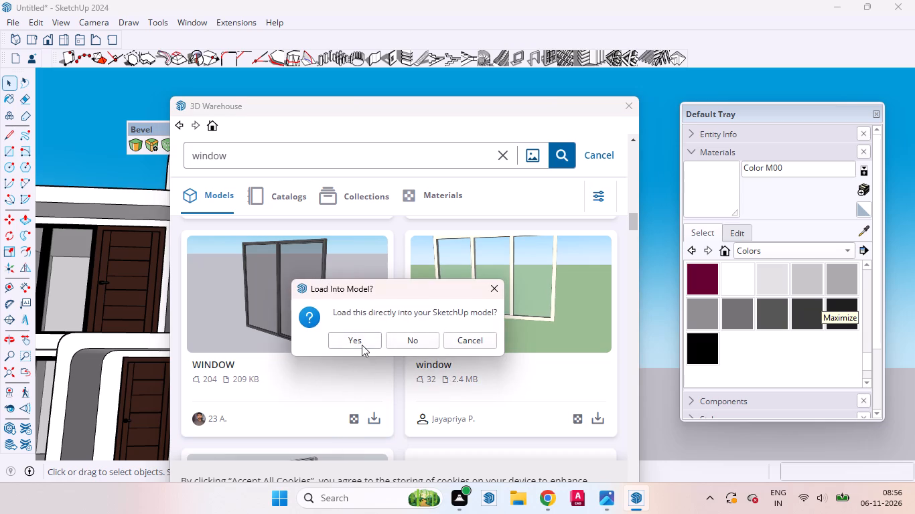
click(362, 344)
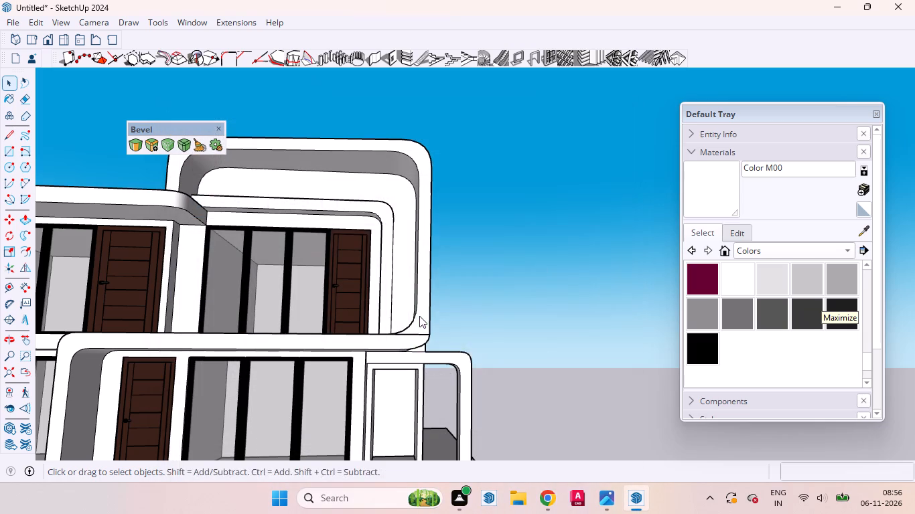
Place the loaded two-panel window on the porch floor at the wall corner in front of the side opening.
scroll(391, 375, down, 11)
scroll(408, 414, up, 3)
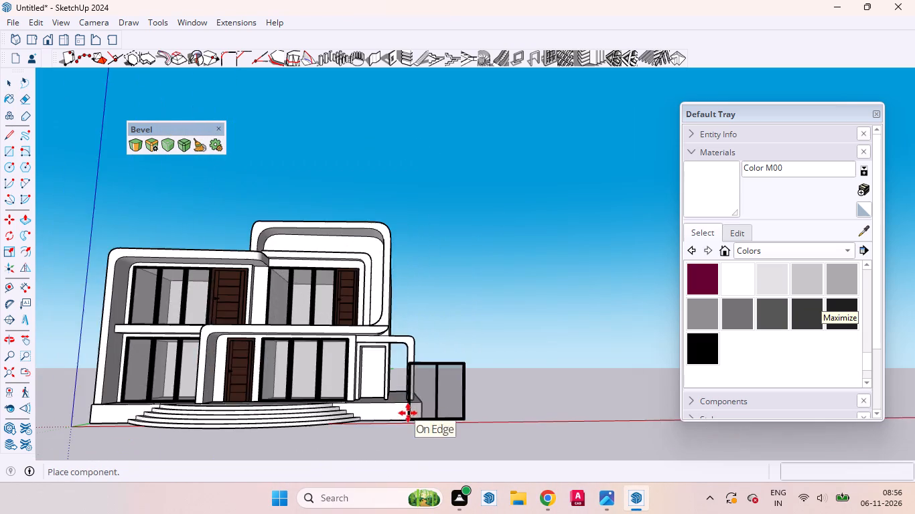
scroll(408, 413, up, 12)
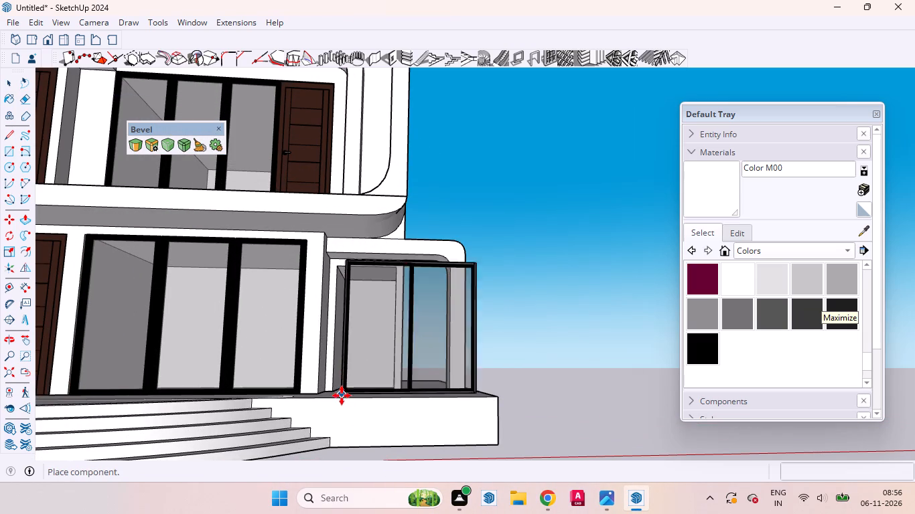
middle_drag(356, 406, 194, 510)
scroll(226, 399, up, 1)
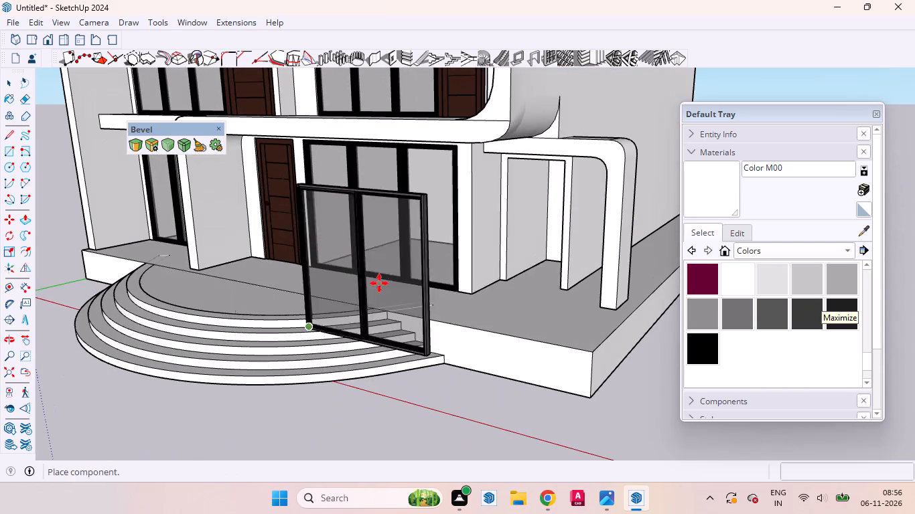
click(471, 309)
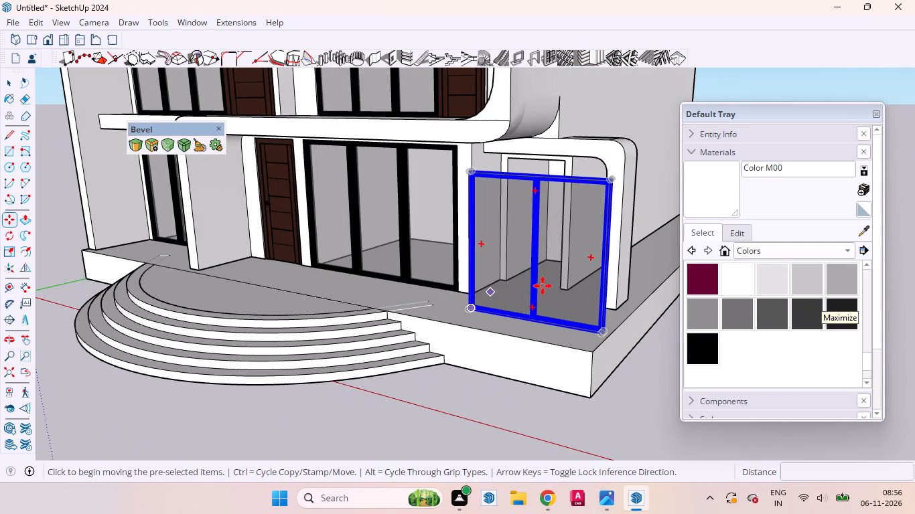
Inside the window component, delete the right-hand panel and the outer frame, keeping only the left panel, and exit the component.
key(space)
double_click(575, 284)
click(571, 276)
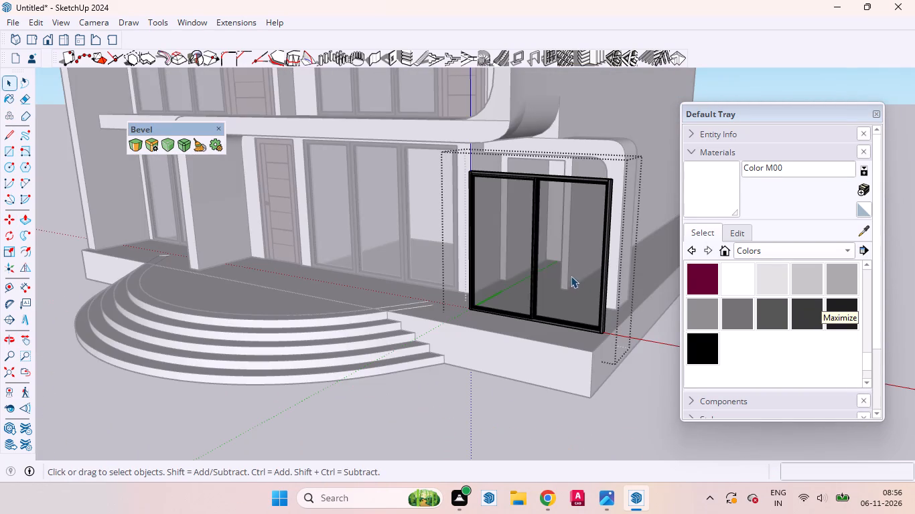
key(Delete)
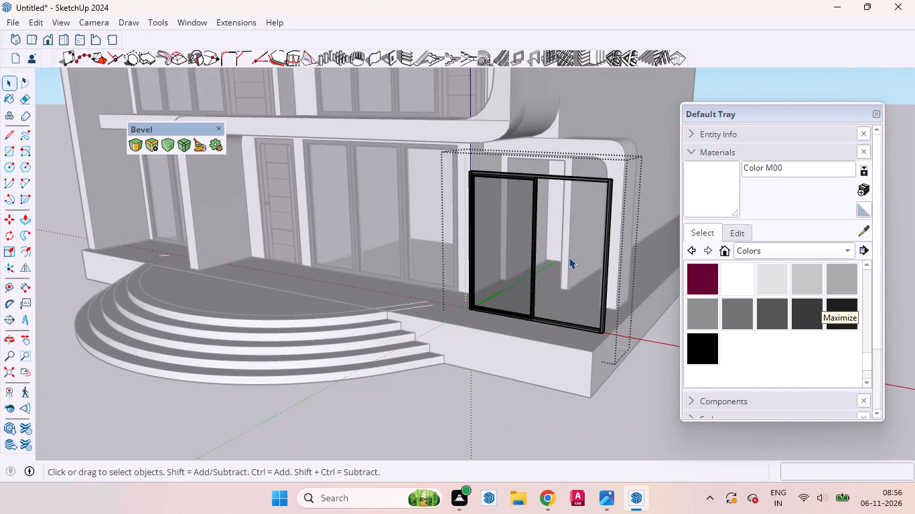
scroll(595, 188, up, 5)
click(597, 179)
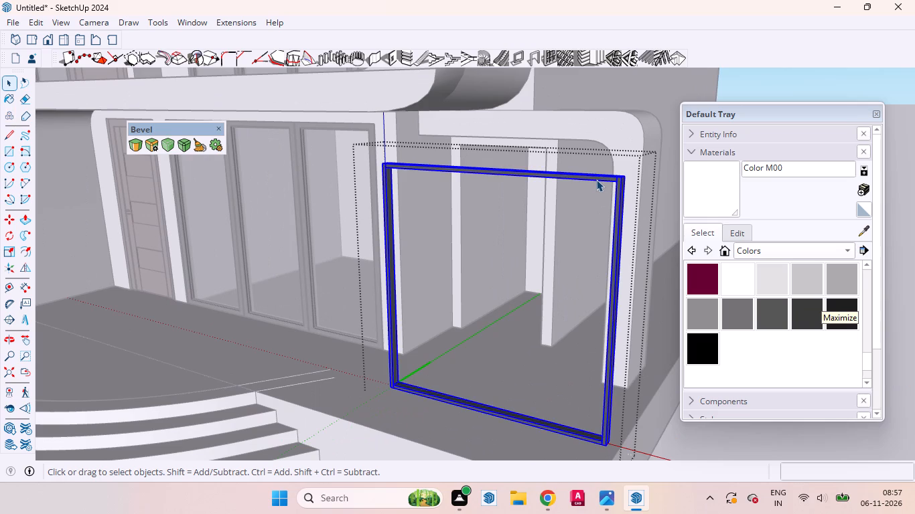
scroll(600, 205, down, 6)
scroll(597, 274, down, 6)
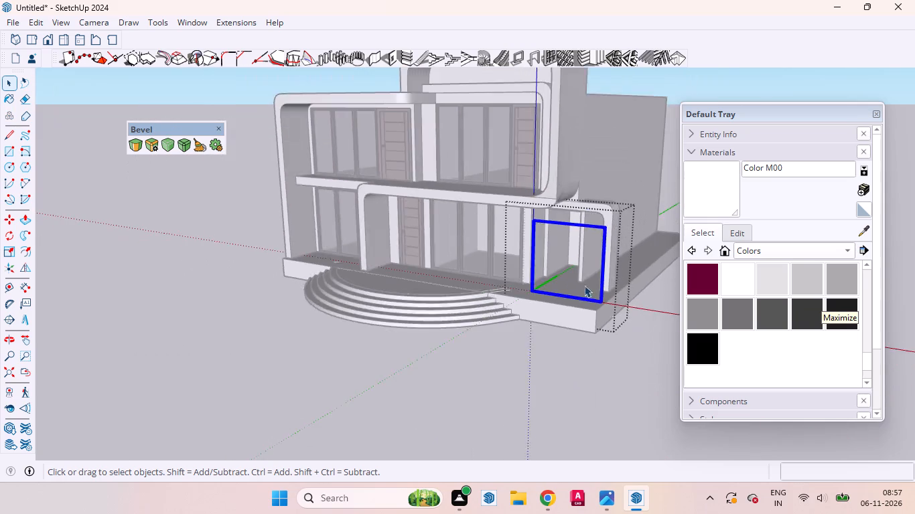
scroll(586, 257, up, 4)
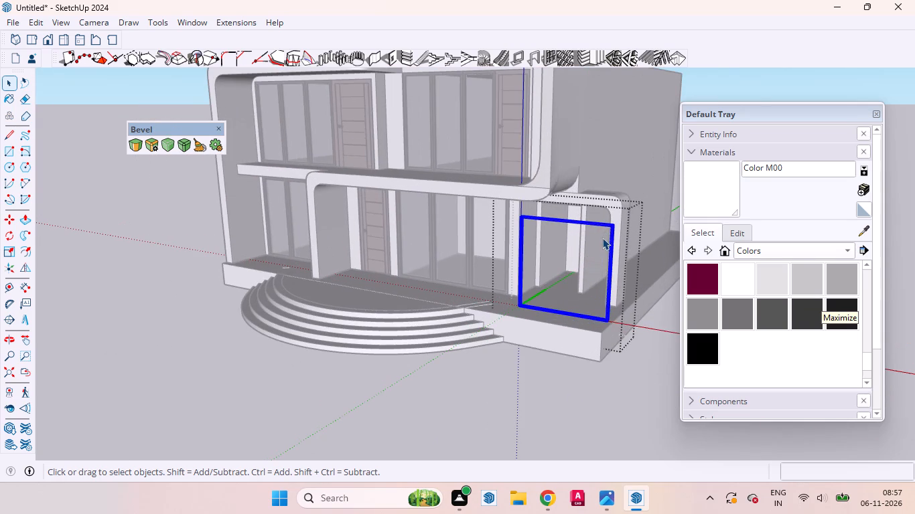
key(Delete)
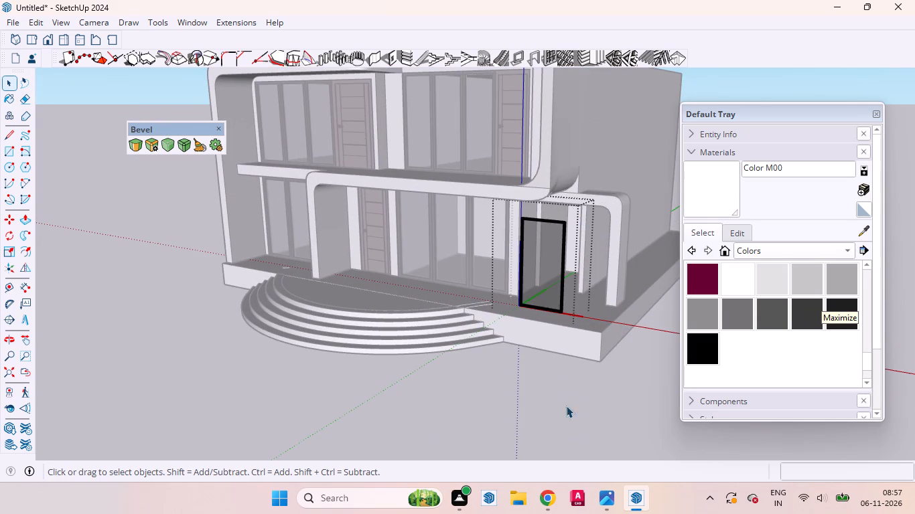
click(592, 414)
Move the remaining window panel by its top corner onto the matching top corner of the narrow side opening.
scroll(545, 247, up, 4)
click(547, 208)
scroll(546, 206, up, 4)
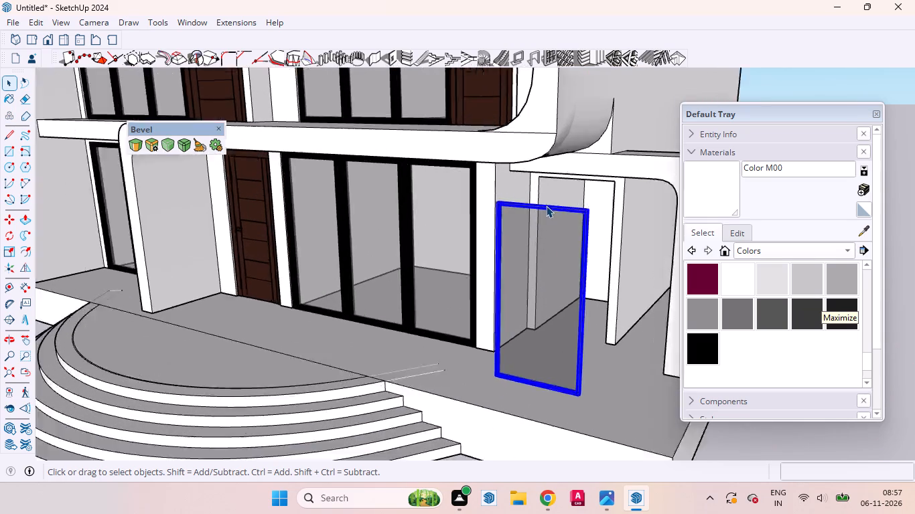
middle_drag(525, 219, 680, 182)
scroll(576, 177, up, 9)
scroll(447, 234, down, 5)
scroll(441, 234, up, 1)
middle_drag(441, 235, 565, 352)
scroll(491, 263, up, 4)
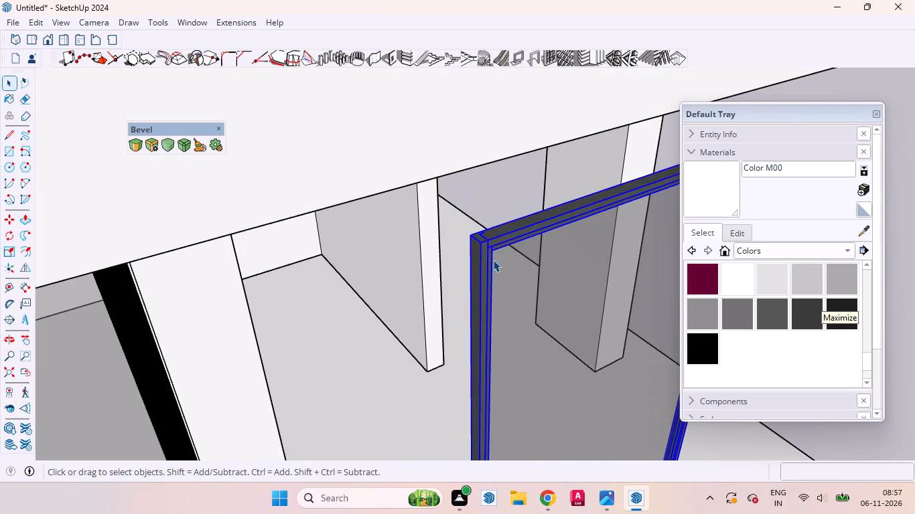
key(m)
click(479, 244)
scroll(456, 250, down, 3)
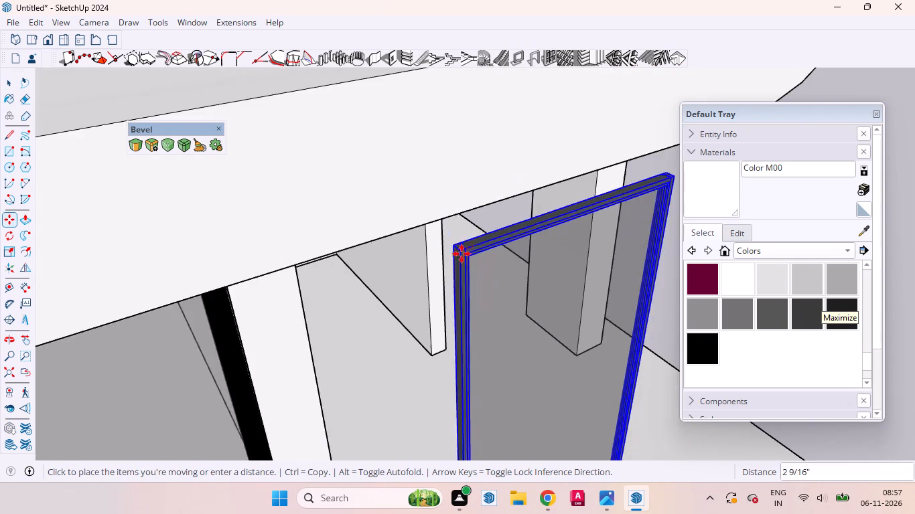
scroll(462, 254, down, 6)
middle_drag(449, 273, 405, 149)
scroll(395, 178, up, 10)
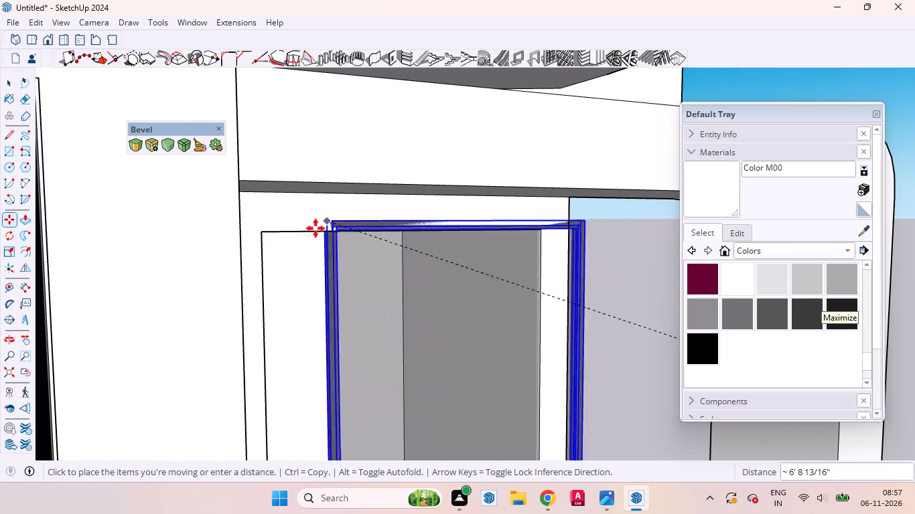
click(265, 233)
Scale the window panel's height downward from its bottom edge by a factor of about 1.03.
scroll(287, 217, down, 2)
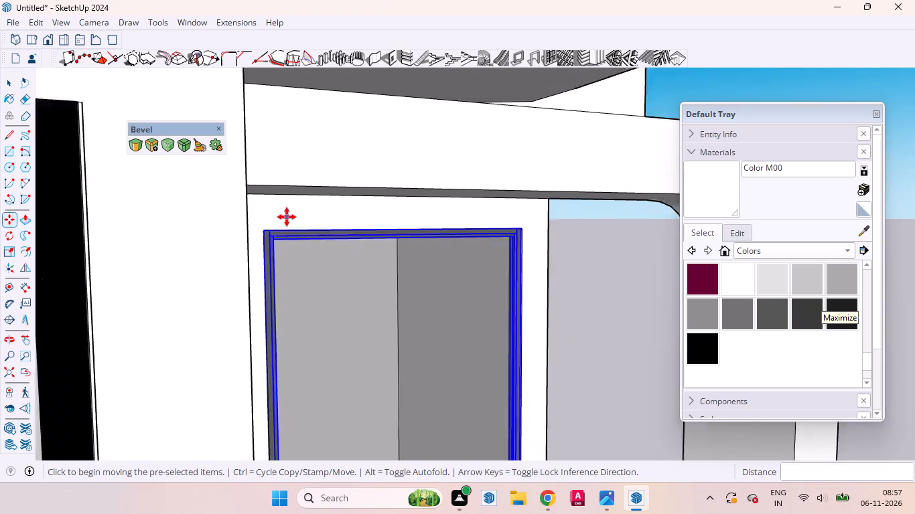
scroll(287, 217, down, 13)
scroll(336, 238, down, 6)
middle_drag(398, 308, 323, 299)
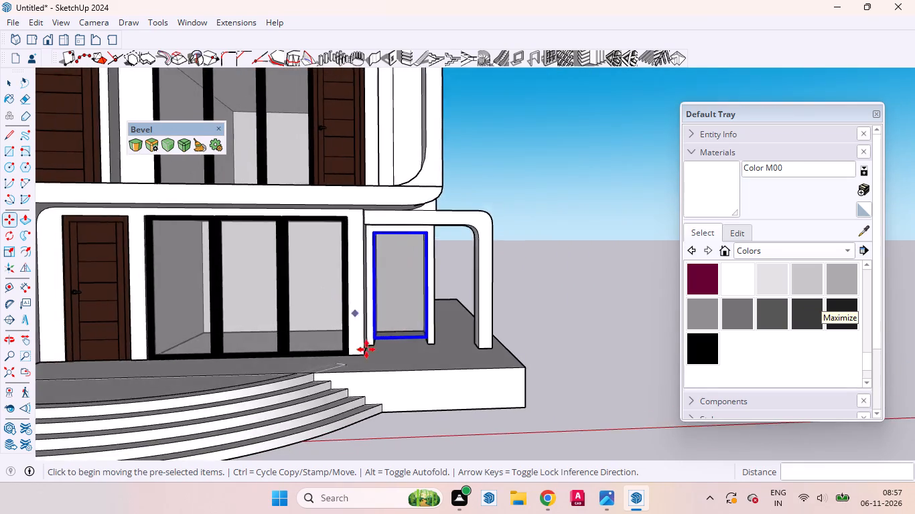
scroll(367, 351, up, 11)
key(space)
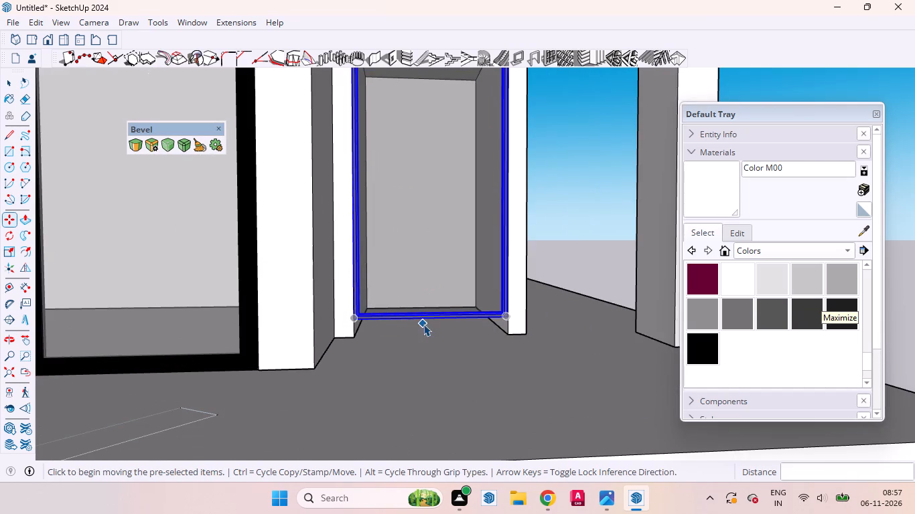
scroll(427, 328, up, 5)
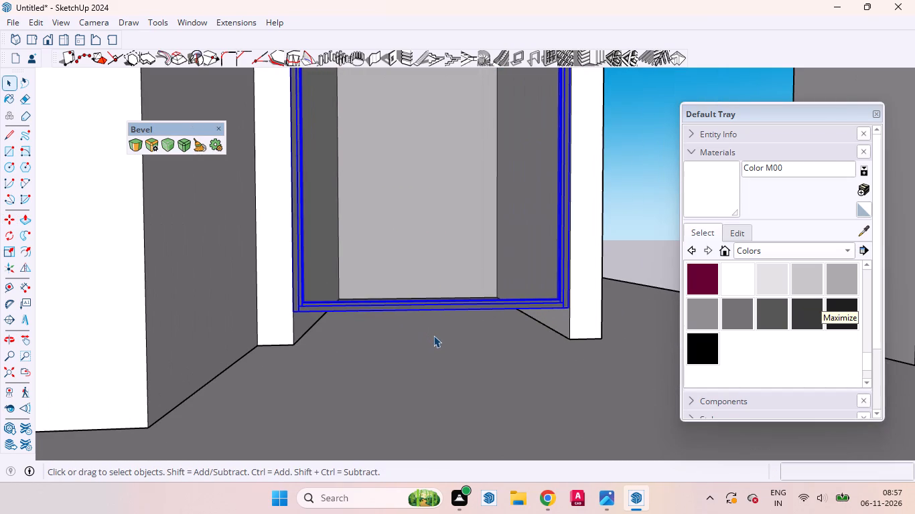
key(s)
scroll(445, 319, up, 1)
scroll(445, 319, down, 1)
scroll(445, 319, up, 4)
middle_drag(443, 325, 402, 298)
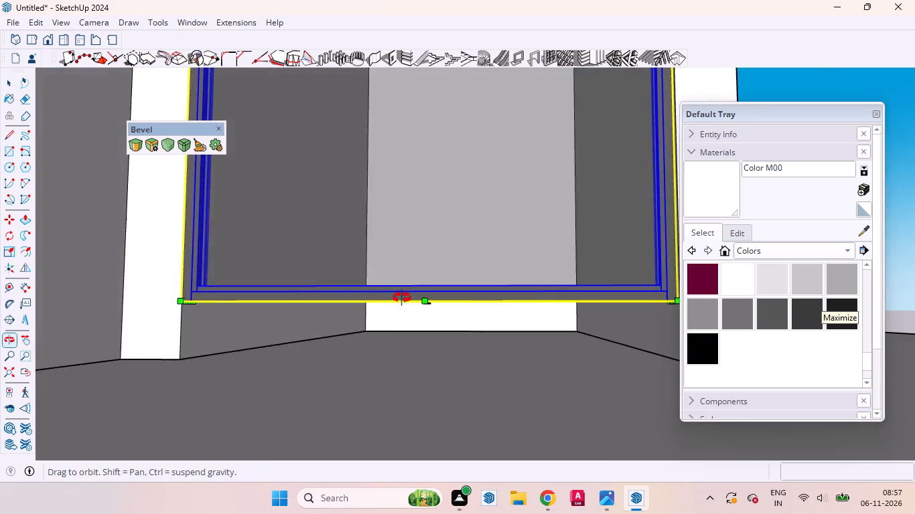
middle_drag(402, 298, 402, 298)
scroll(454, 306, up, 5)
scroll(380, 301, down, 2)
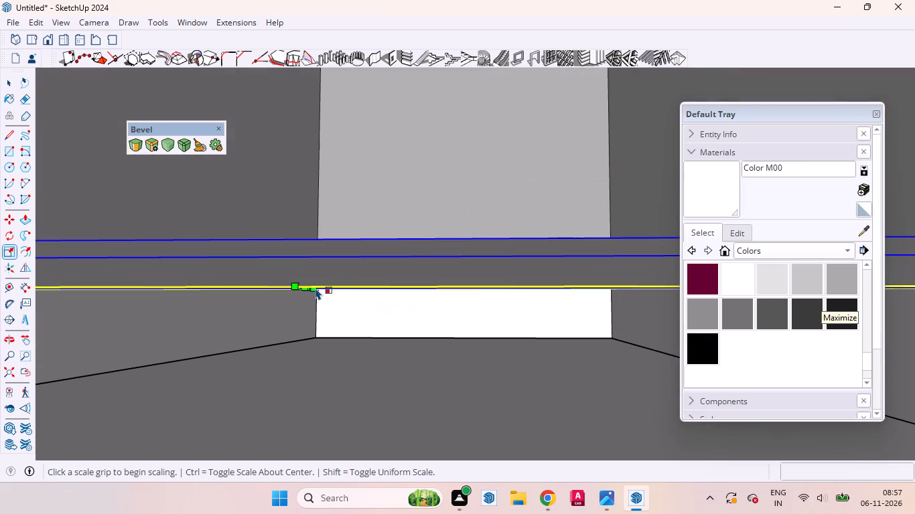
click(307, 293)
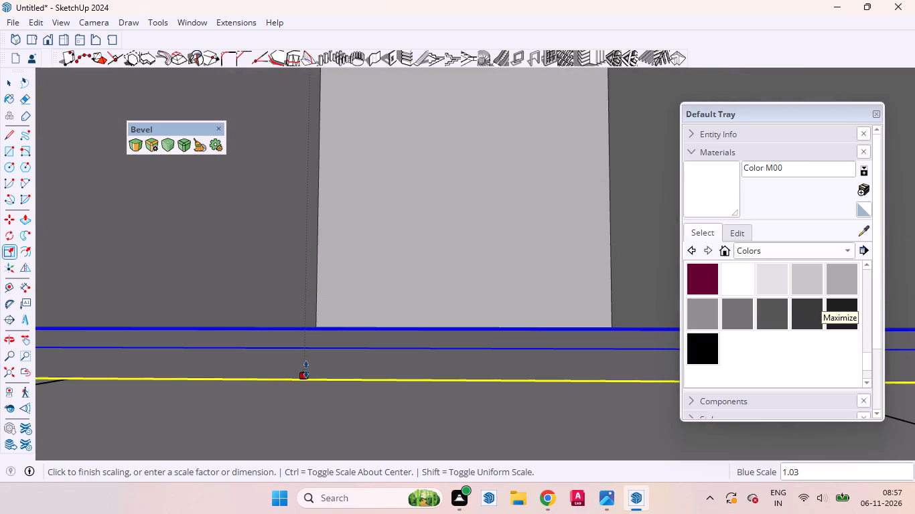
click(306, 369)
key(space)
Stretch the panel's bottom edge further down towards the porch floor with the Scale tool.
scroll(447, 328, down, 19)
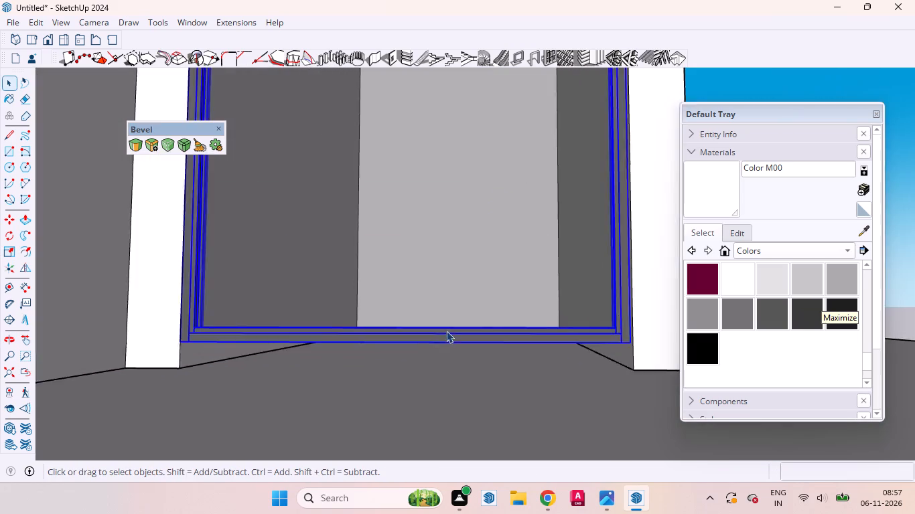
scroll(446, 331, down, 4)
scroll(434, 350, up, 5)
middle_drag(423, 353, 405, 341)
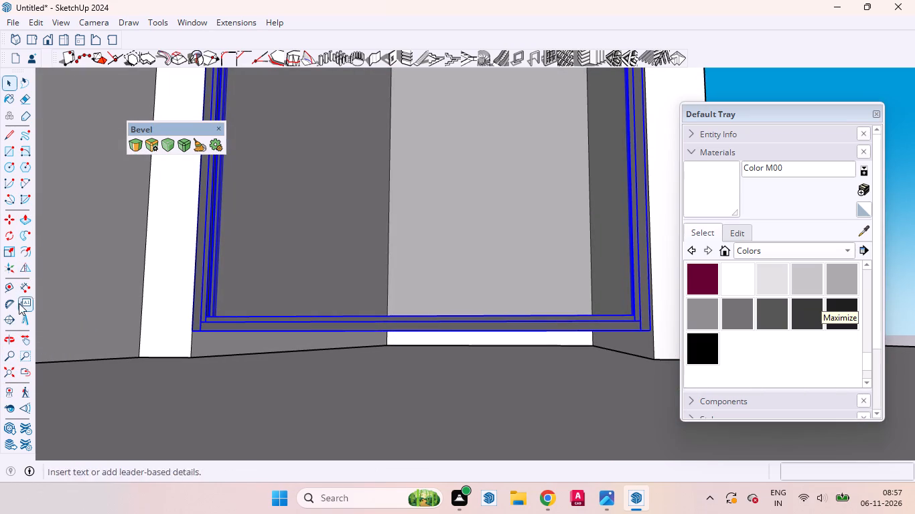
click(11, 251)
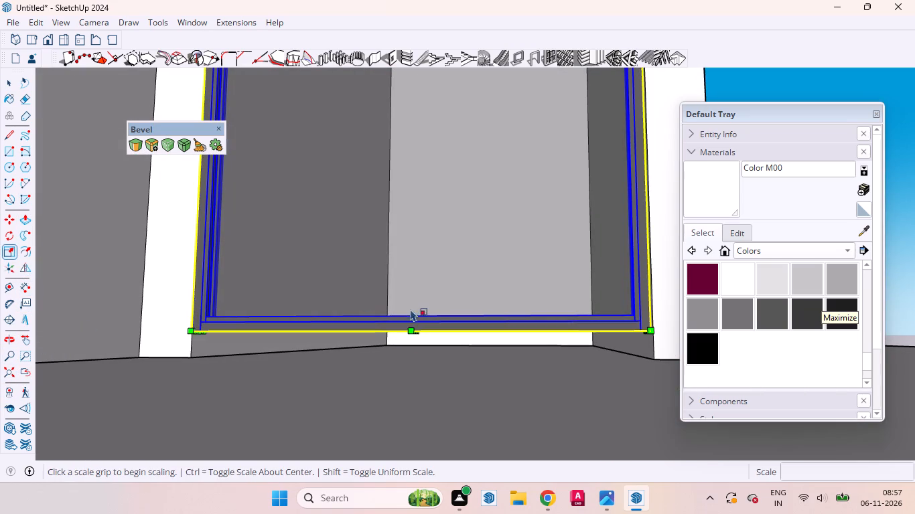
scroll(407, 342, up, 5)
click(482, 189)
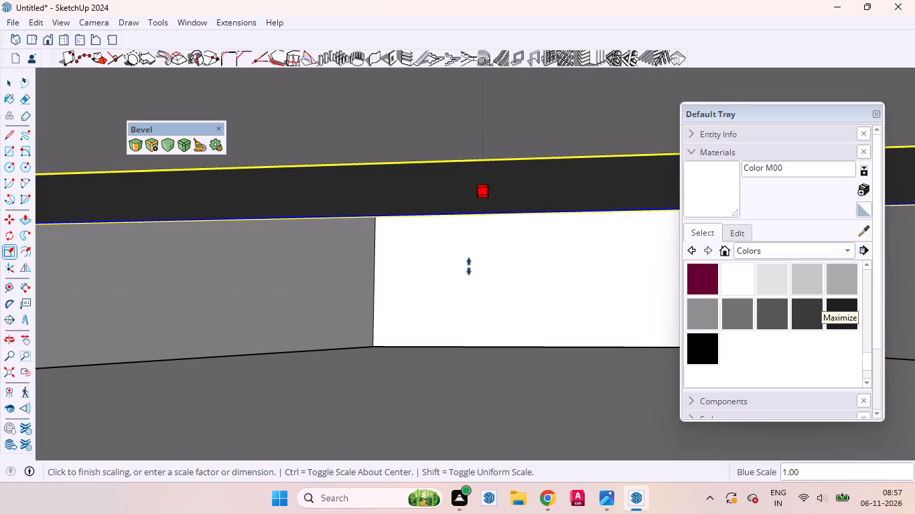
click(466, 390)
Stretch the panel's bottom edge the remaining small distance to the floor of the side opening, and clear the selection.
scroll(424, 185, down, 7)
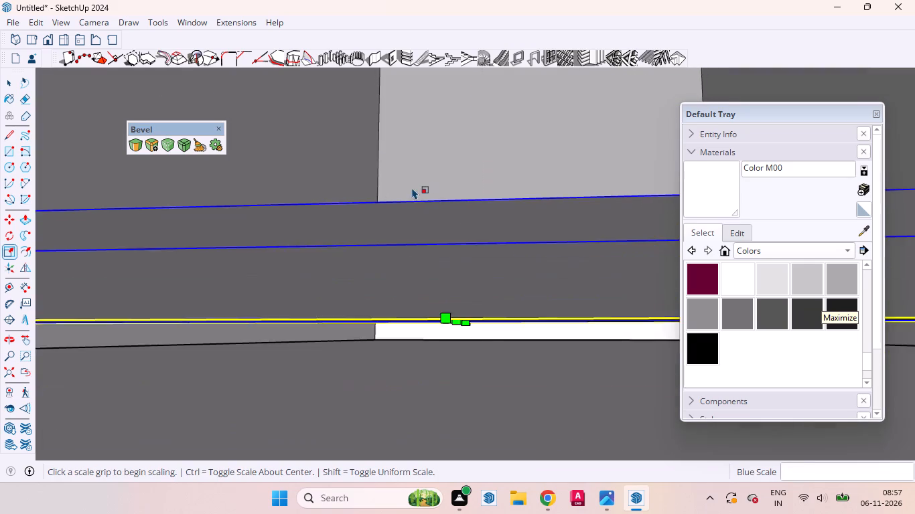
scroll(412, 187, down, 5)
middle_drag(340, 281, 355, 402)
scroll(407, 236, down, 4)
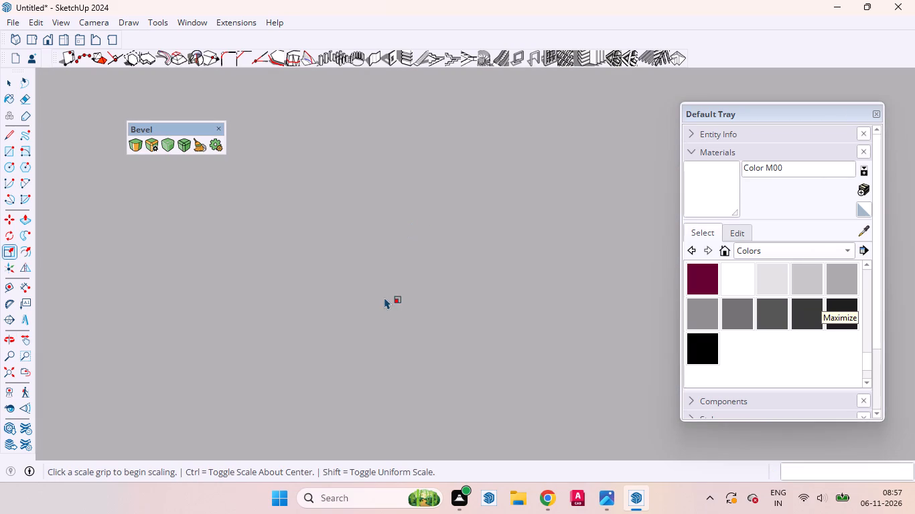
scroll(384, 297, down, 17)
scroll(419, 226, down, 3)
middle_drag(429, 295, 403, 266)
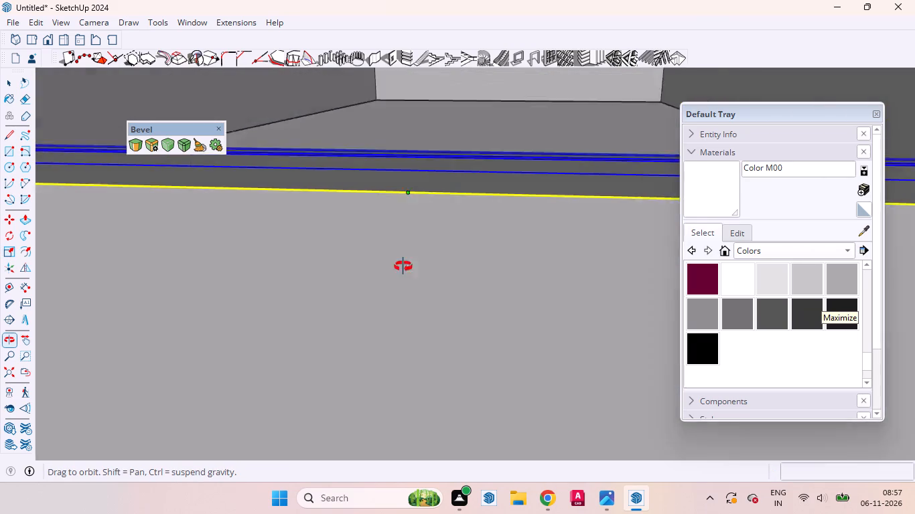
middle_drag(403, 266, 356, 207)
scroll(514, 232, up, 5)
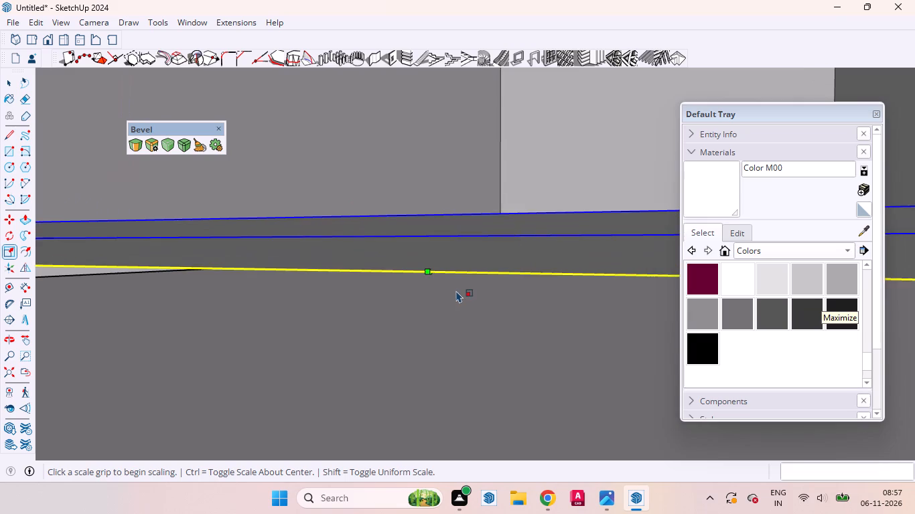
scroll(456, 290, up, 1)
middle_drag(454, 290, 413, 291)
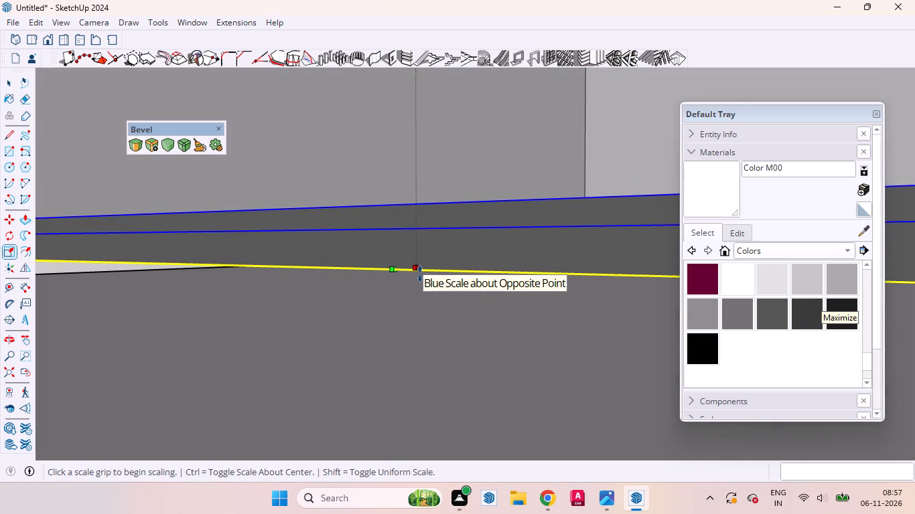
click(420, 273)
click(420, 296)
middle_drag(326, 348, 447, 409)
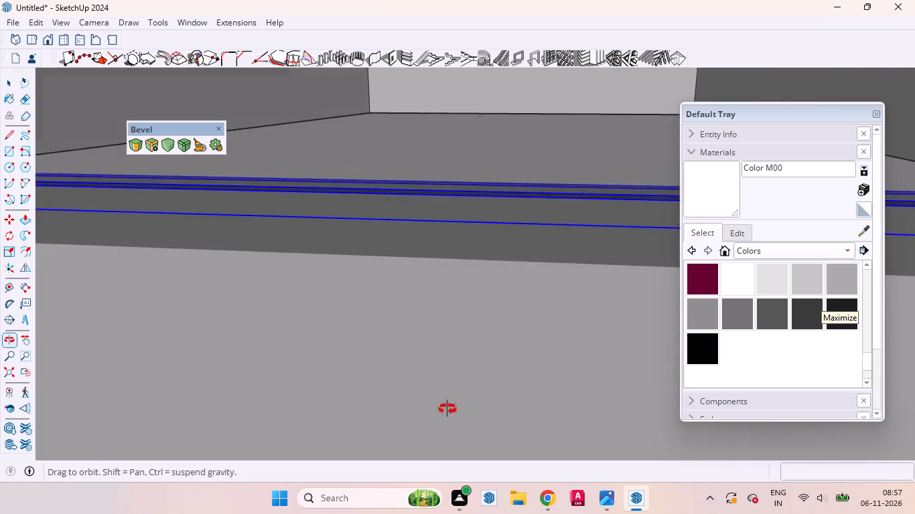
middle_drag(447, 409, 449, 409)
scroll(455, 388, down, 20)
scroll(455, 388, down, 20)
scroll(455, 388, down, 2)
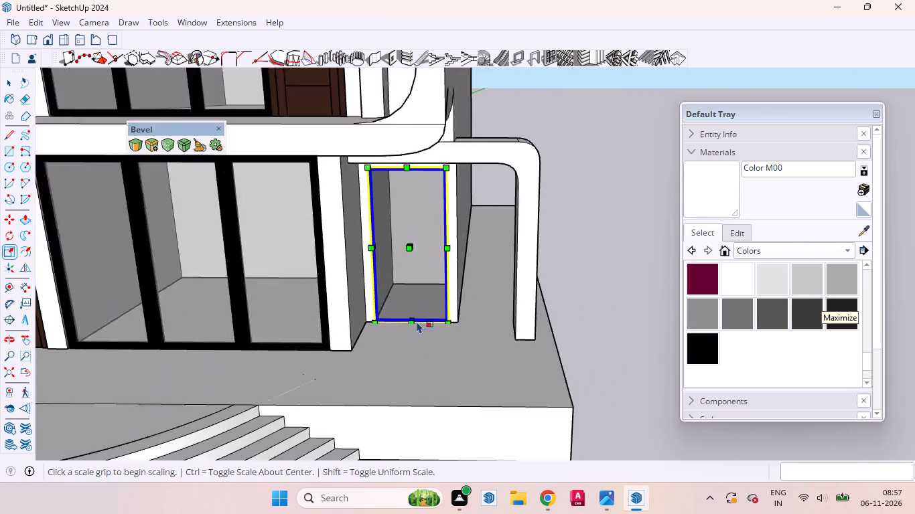
scroll(419, 321, down, 6)
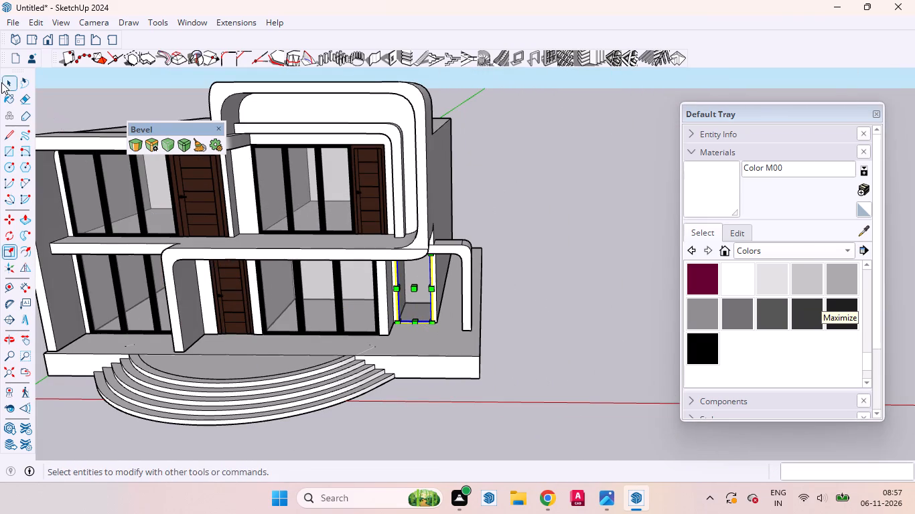
click(5, 82)
click(583, 290)
Examine the fitted side window panel within the whole house front and up close.
scroll(449, 325, up, 4)
middle_drag(399, 323, 467, 244)
scroll(452, 266, down, 14)
scroll(405, 292, up, 1)
middle_drag(403, 298, 354, 268)
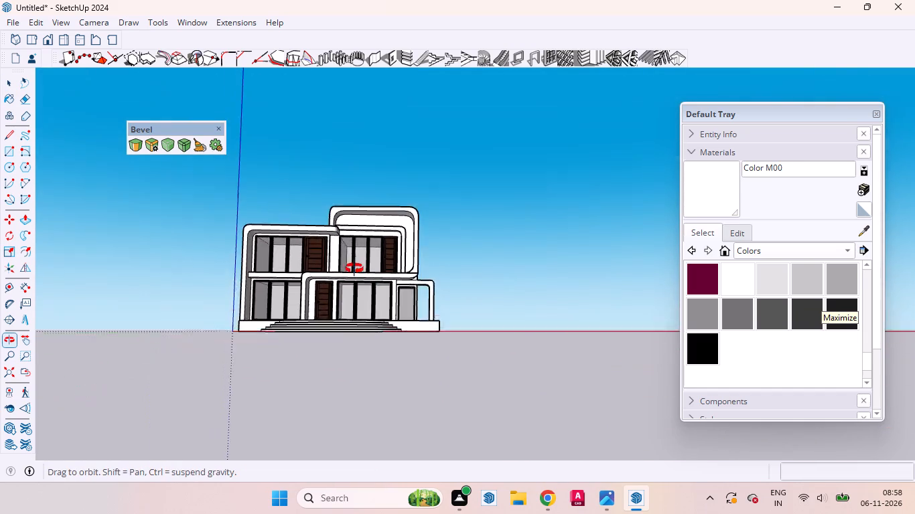
middle_drag(354, 268, 350, 286)
scroll(398, 292, up, 20)
middle_drag(435, 302, 425, 331)
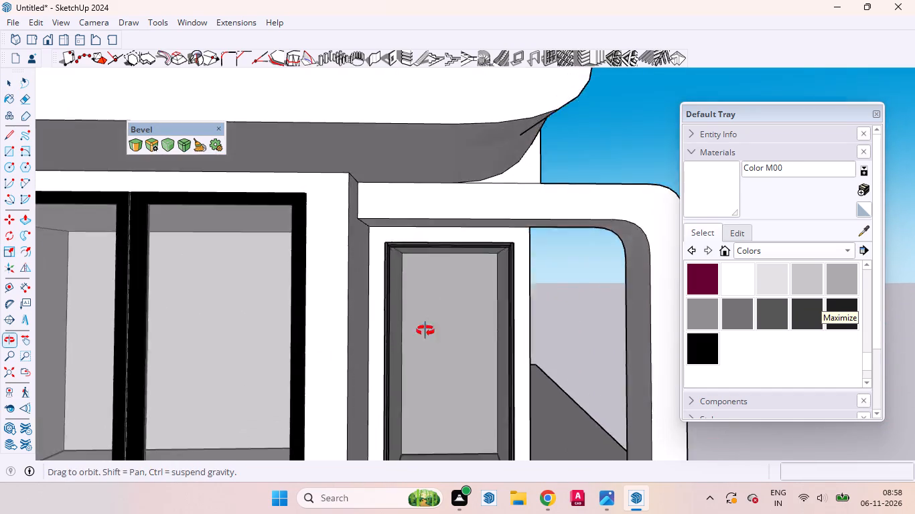
Delete the dark-framed window panel from the side opening beside the porch.
middle_drag(425, 331, 397, 336)
scroll(398, 338, up, 11)
click(415, 200)
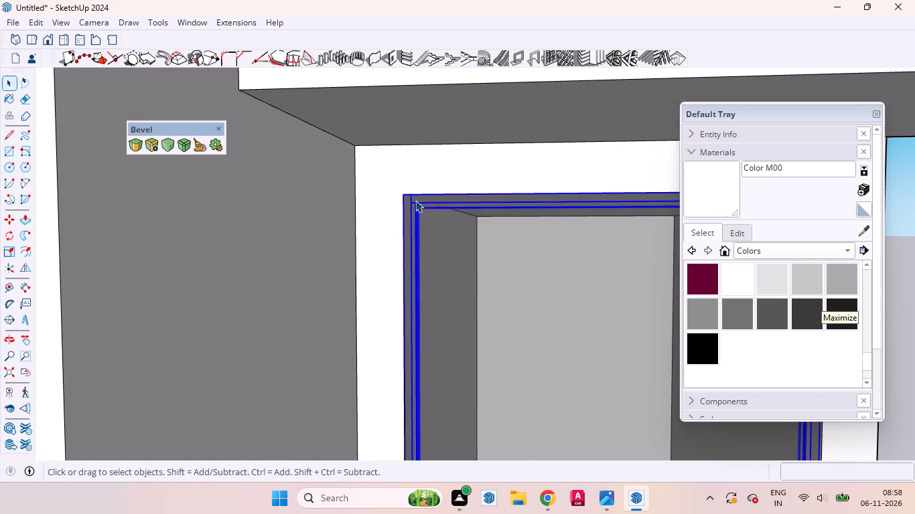
right_click(415, 200)
click(441, 19)
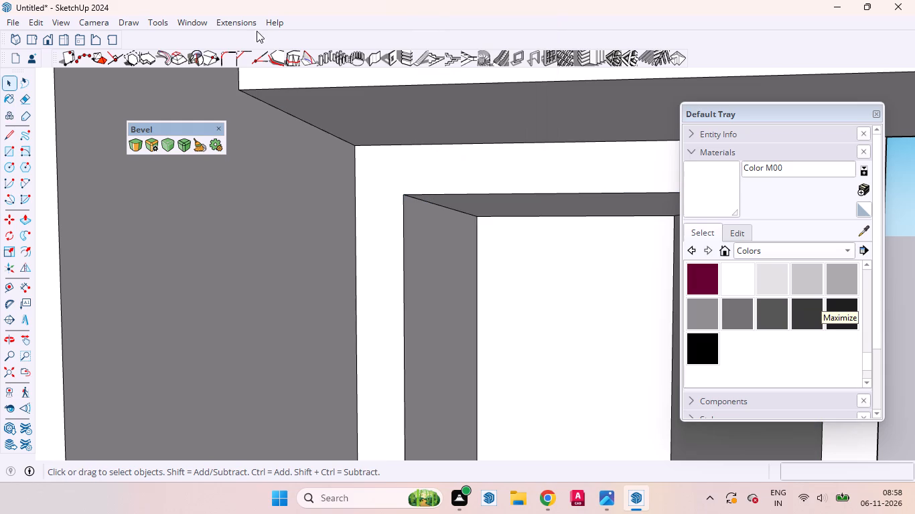
Open 3D Warehouse and browse the window models for a replacement for the side opening.
click(204, 19)
click(223, 118)
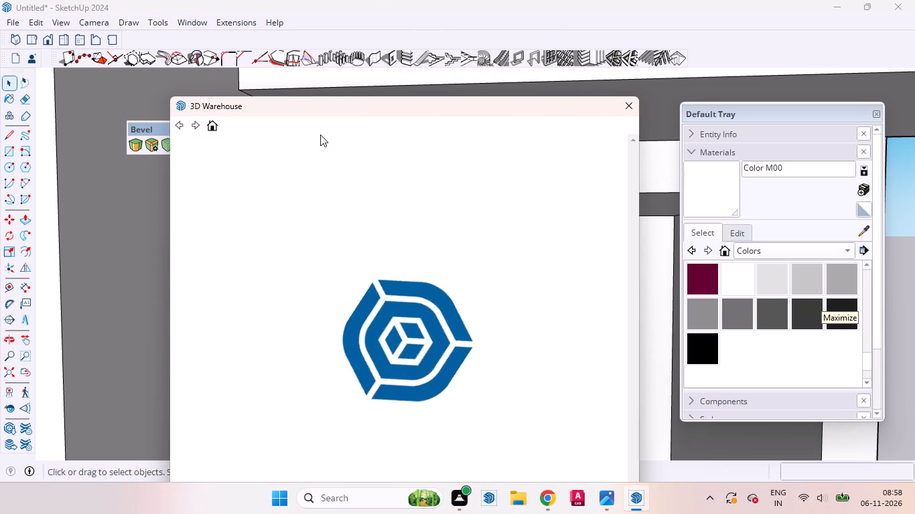
drag(367, 112, 381, 56)
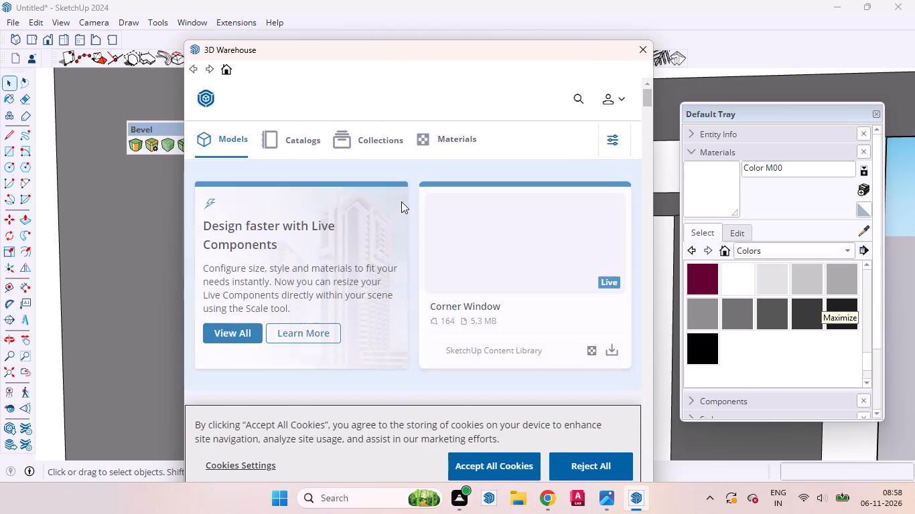
scroll(421, 237, down, 4)
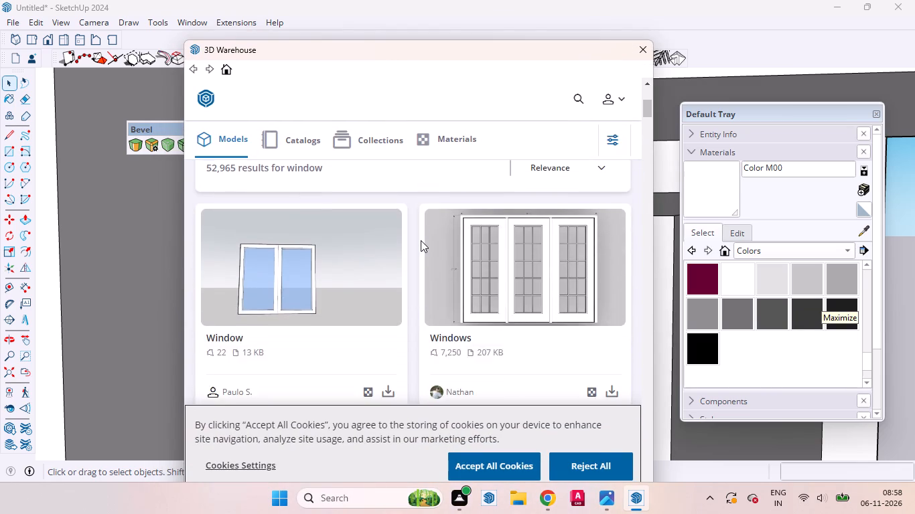
scroll(421, 240, down, 10)
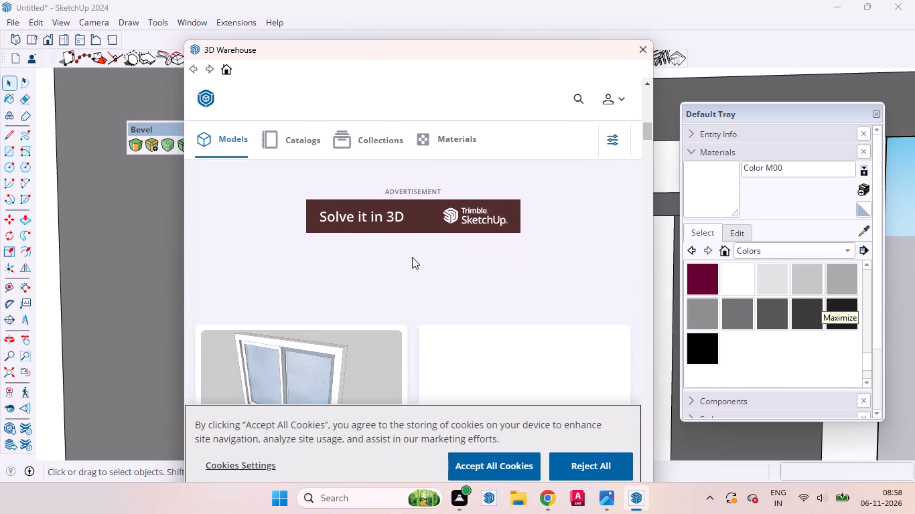
scroll(412, 257, down, 9)
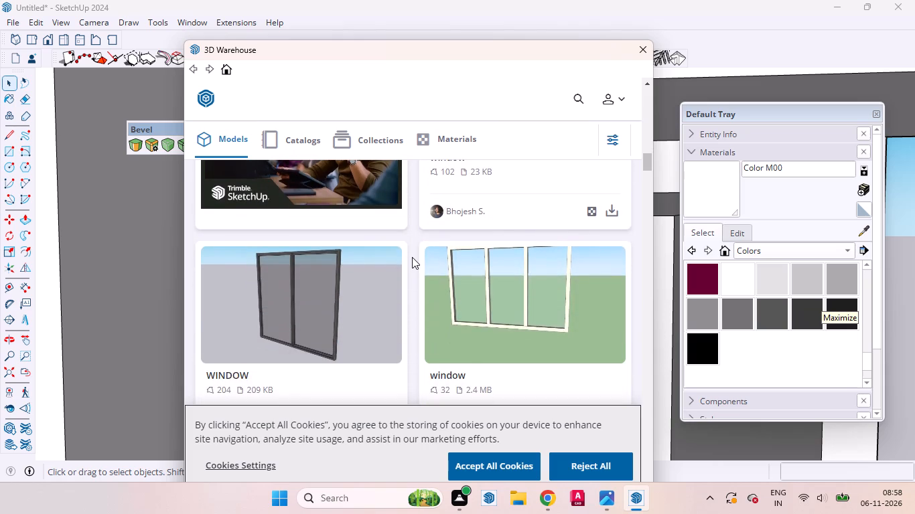
scroll(412, 257, down, 3)
scroll(384, 253, up, 2)
scroll(378, 272, down, 2)
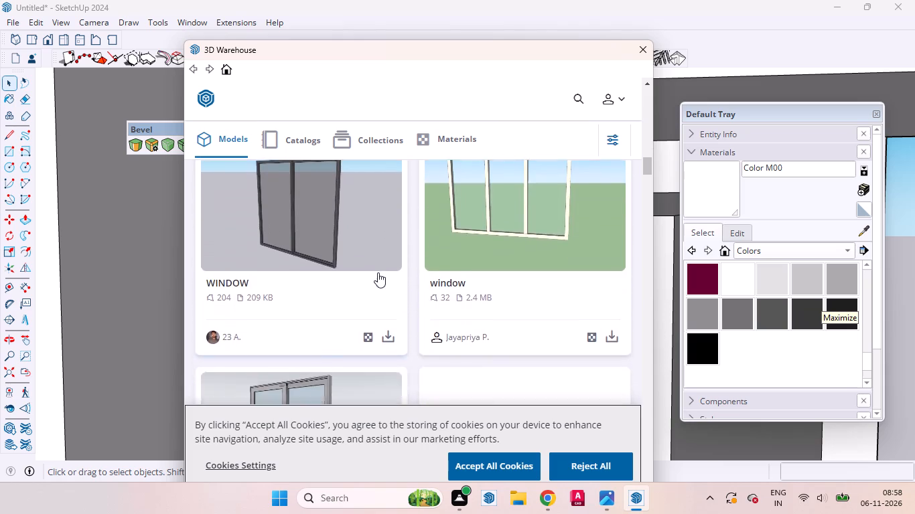
scroll(364, 288, down, 13)
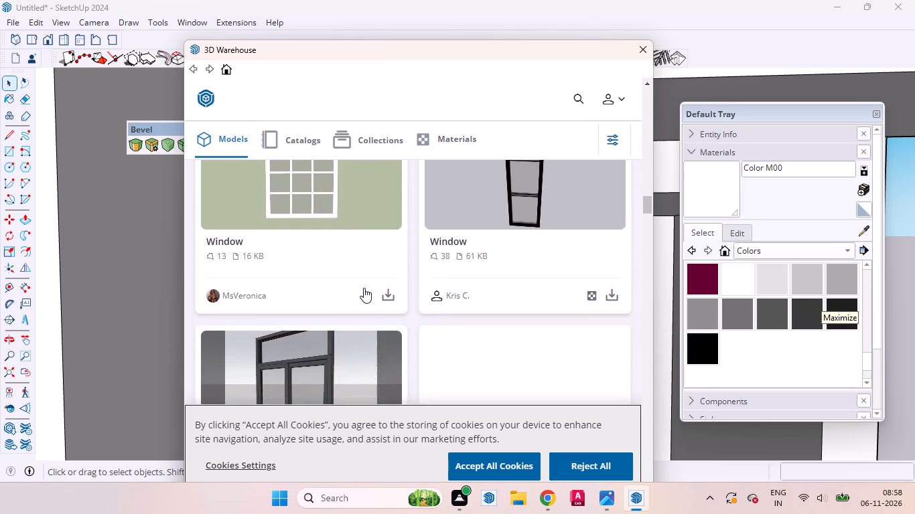
scroll(364, 288, down, 12)
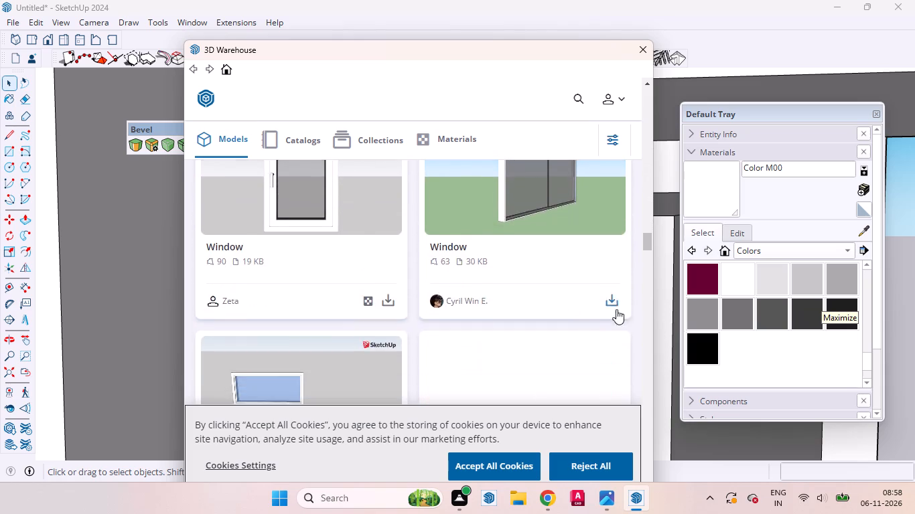
scroll(616, 311, down, 3)
scroll(433, 266, down, 6)
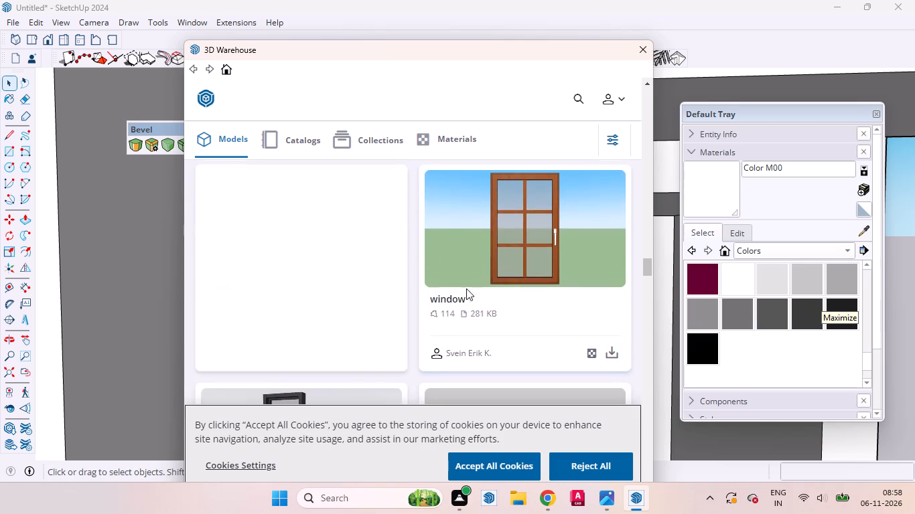
scroll(472, 289, down, 1)
scroll(521, 188, down, 6)
scroll(494, 222, up, 1)
scroll(494, 223, down, 5)
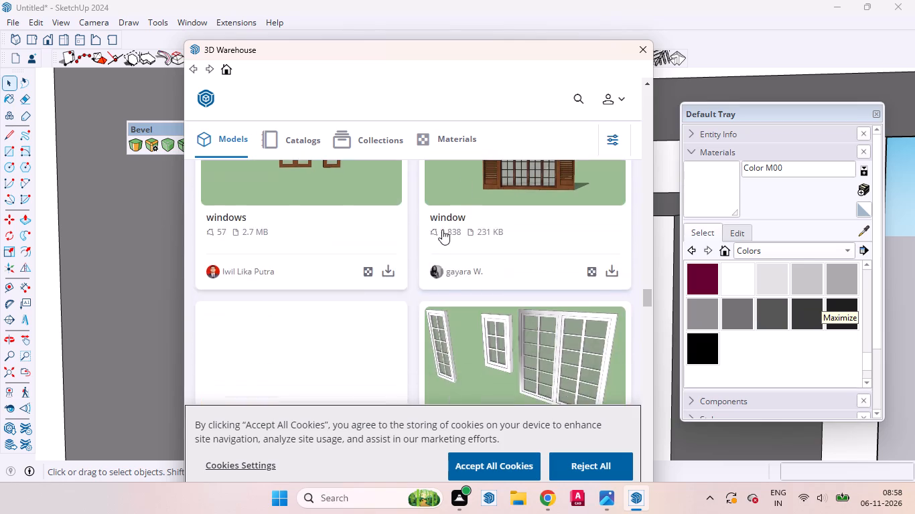
scroll(435, 233, down, 2)
scroll(524, 243, down, 2)
scroll(456, 271, down, 9)
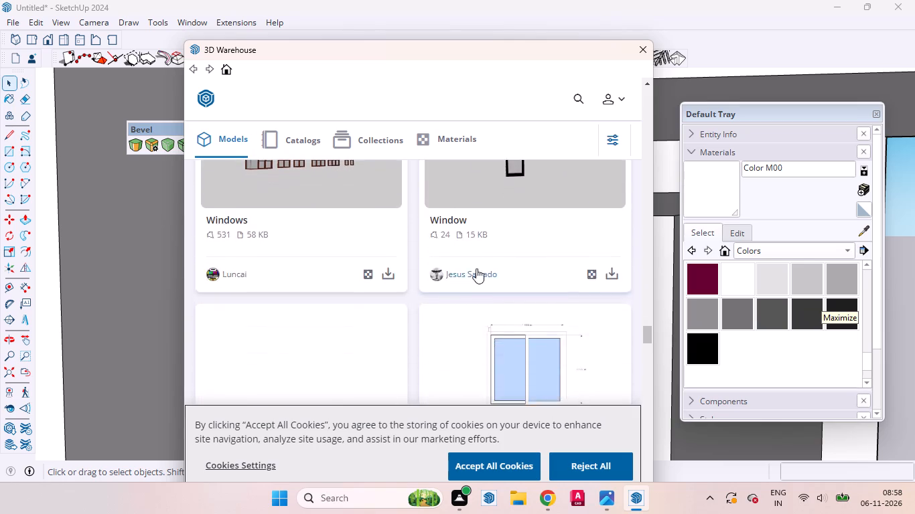
scroll(500, 262, down, 13)
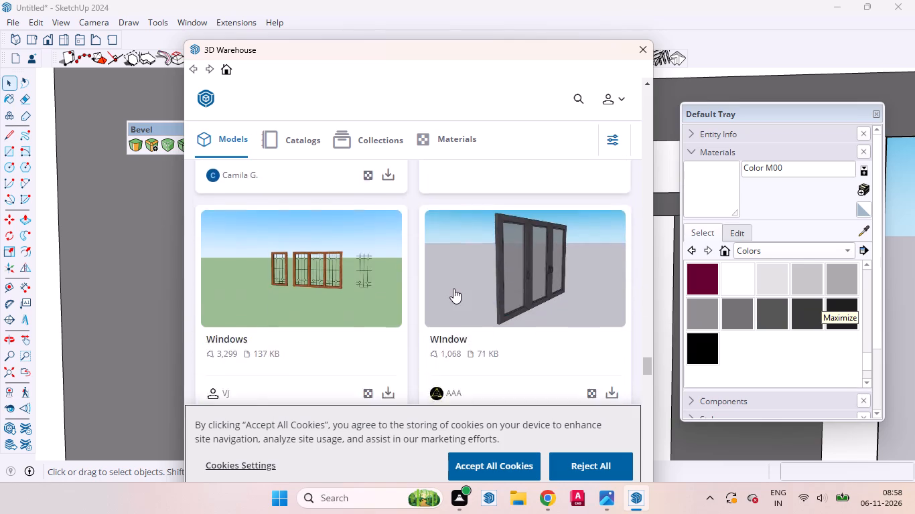
scroll(453, 288, down, 13)
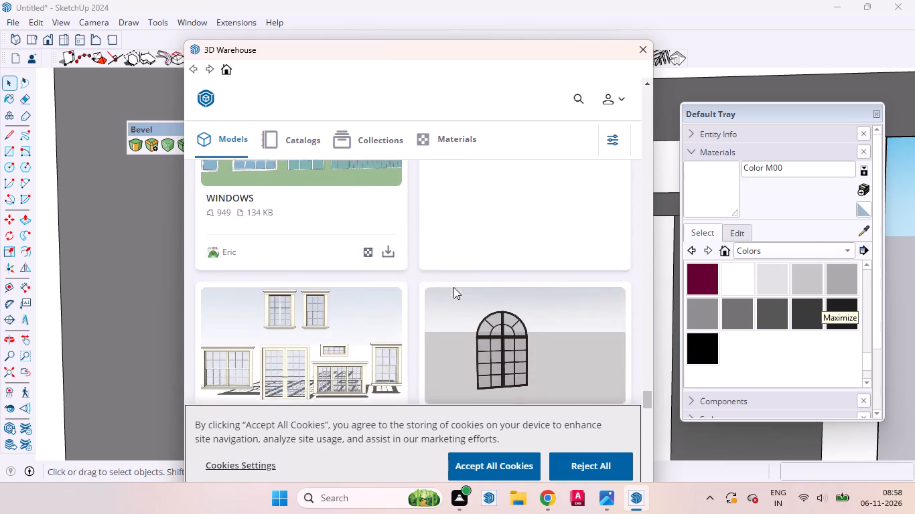
scroll(453, 286, down, 2)
scroll(453, 286, up, 4)
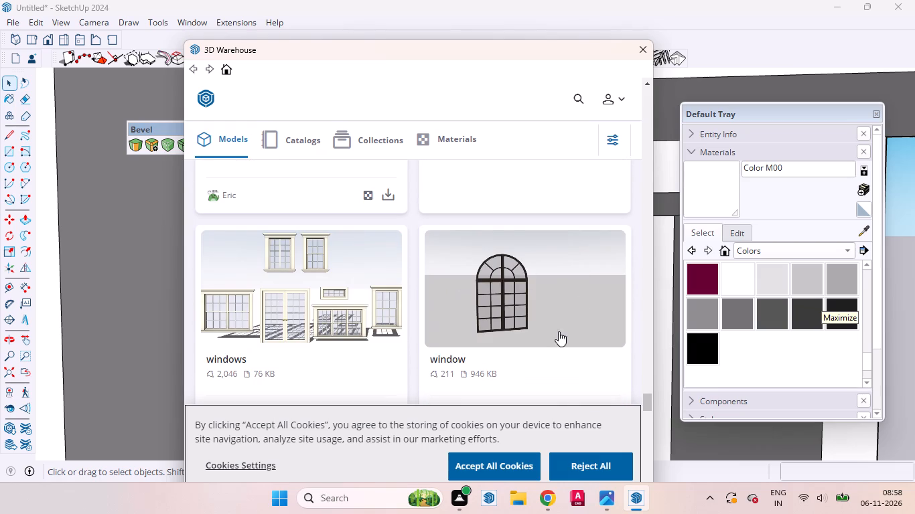
scroll(458, 298, down, 8)
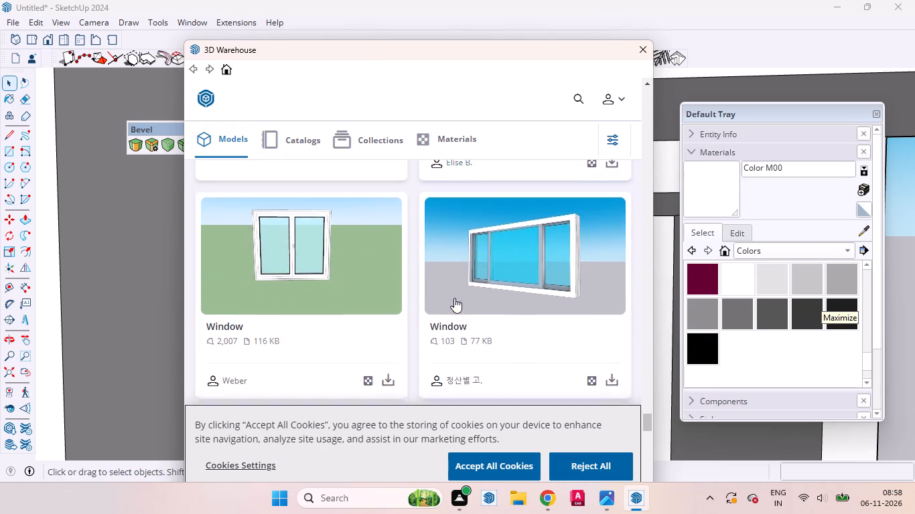
scroll(454, 298, down, 1)
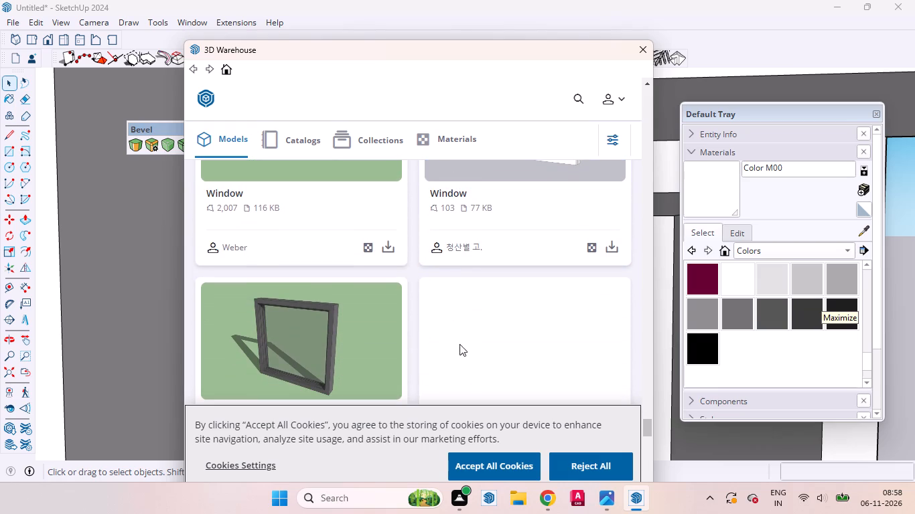
scroll(487, 347, down, 9)
scroll(466, 335, up, 4)
scroll(466, 335, down, 4)
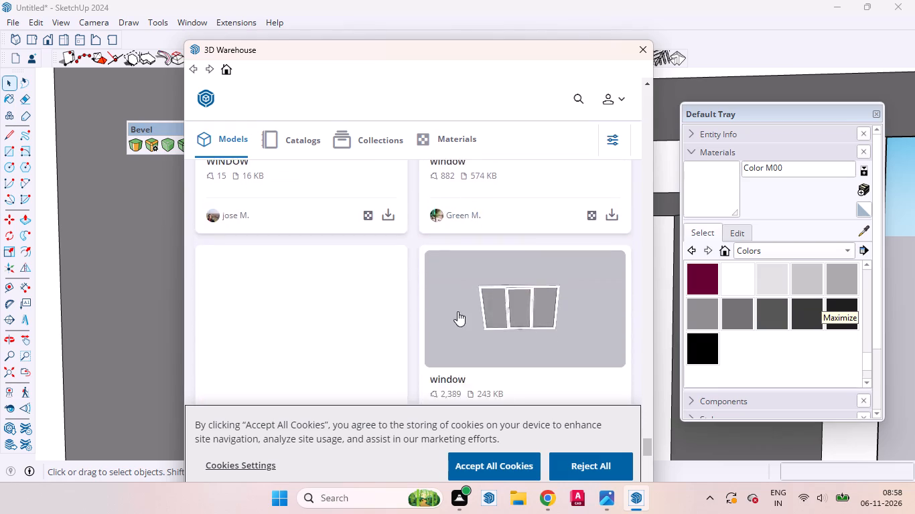
scroll(457, 311, down, 8)
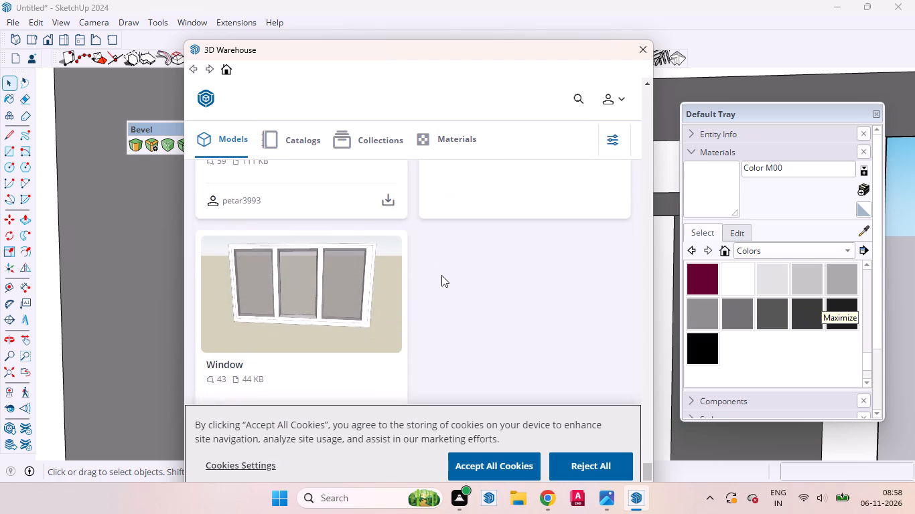
scroll(441, 275, down, 9)
Go back through the window results and load the dark-framed two-pane WINDOW model (209 KB) directly into the house model.
scroll(411, 278, up, 1)
scroll(411, 278, down, 1)
scroll(411, 278, up, 6)
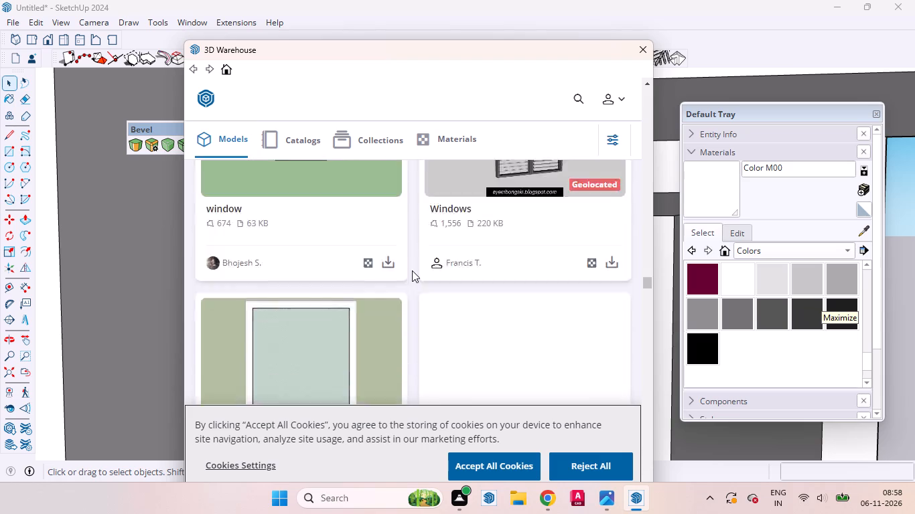
scroll(412, 270, up, 20)
scroll(412, 270, up, 5)
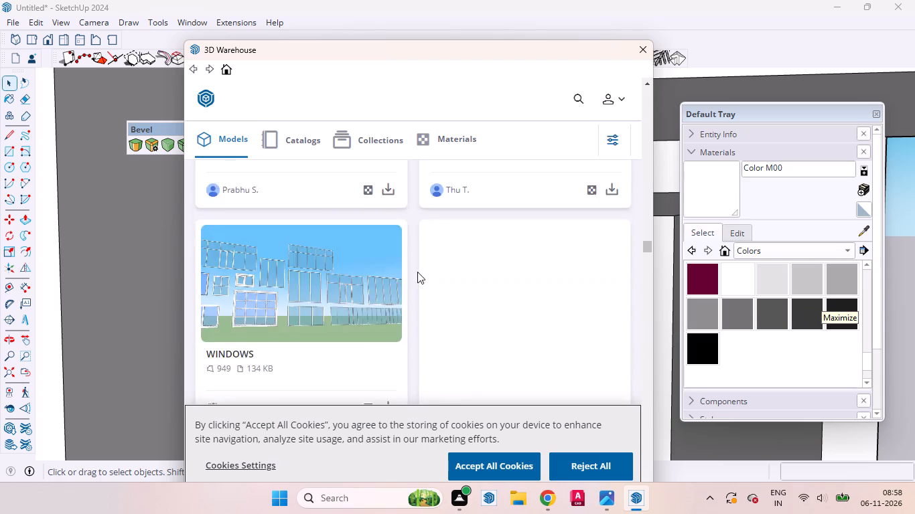
scroll(417, 272, up, 14)
scroll(419, 274, up, 7)
scroll(421, 276, down, 1)
scroll(421, 276, up, 2)
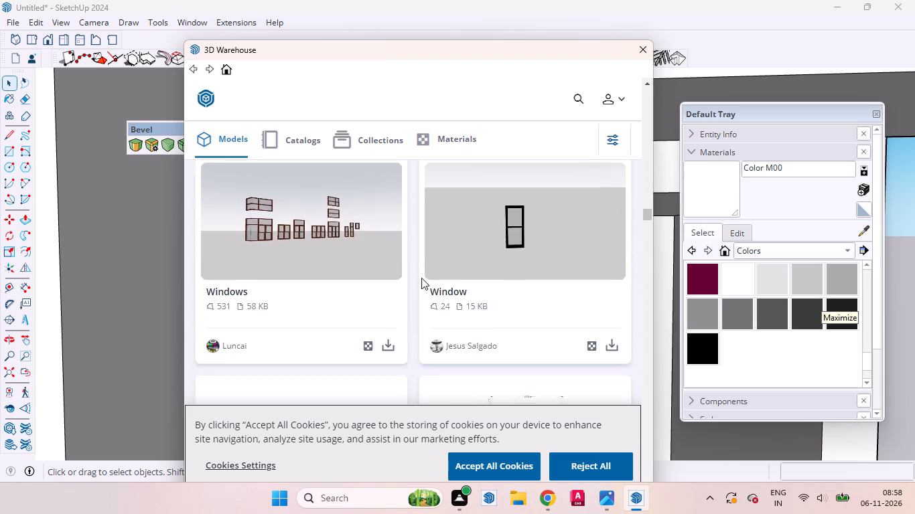
scroll(421, 278, up, 20)
scroll(413, 277, down, 1)
scroll(413, 277, up, 3)
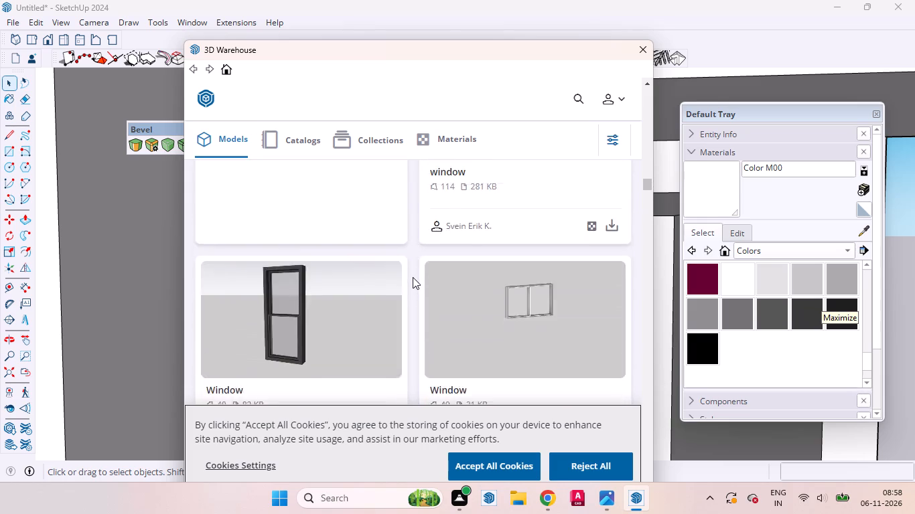
scroll(413, 277, up, 2)
scroll(389, 259, down, 4)
scroll(377, 256, up, 16)
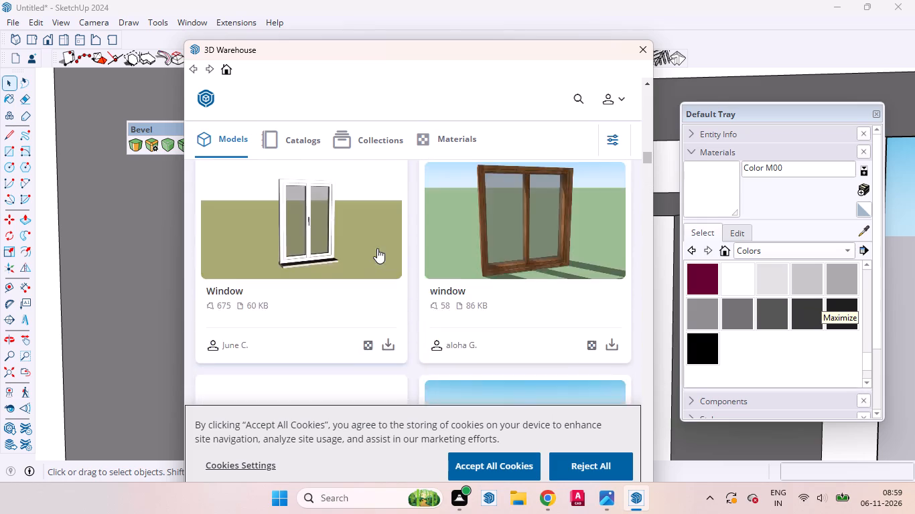
scroll(377, 248, up, 18)
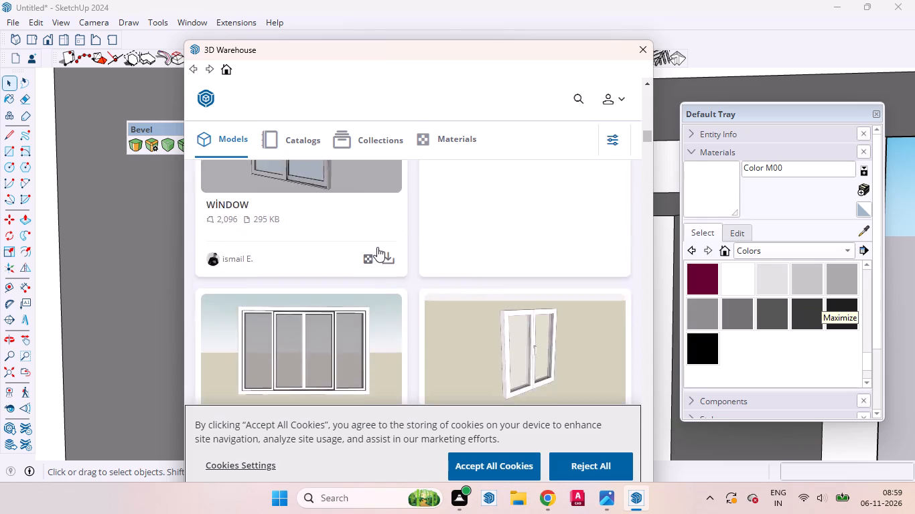
scroll(377, 247, up, 6)
scroll(377, 247, down, 5)
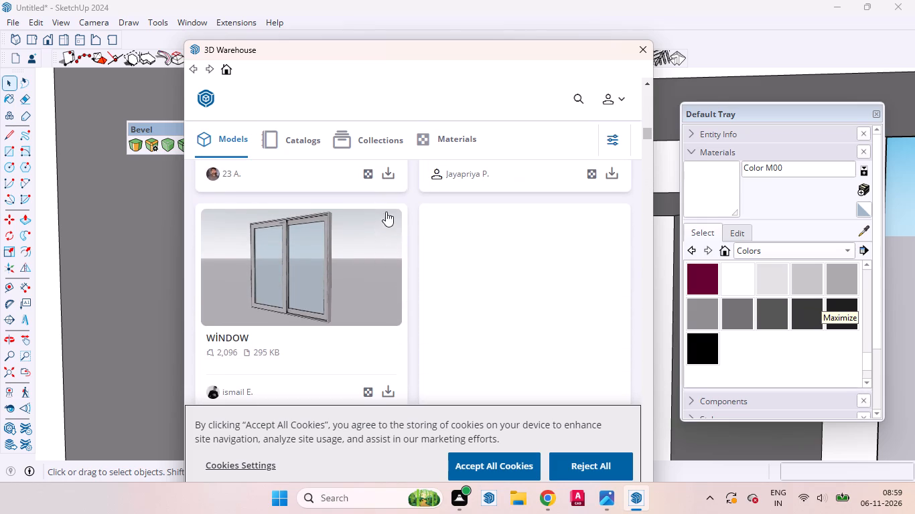
click(386, 172)
click(374, 284)
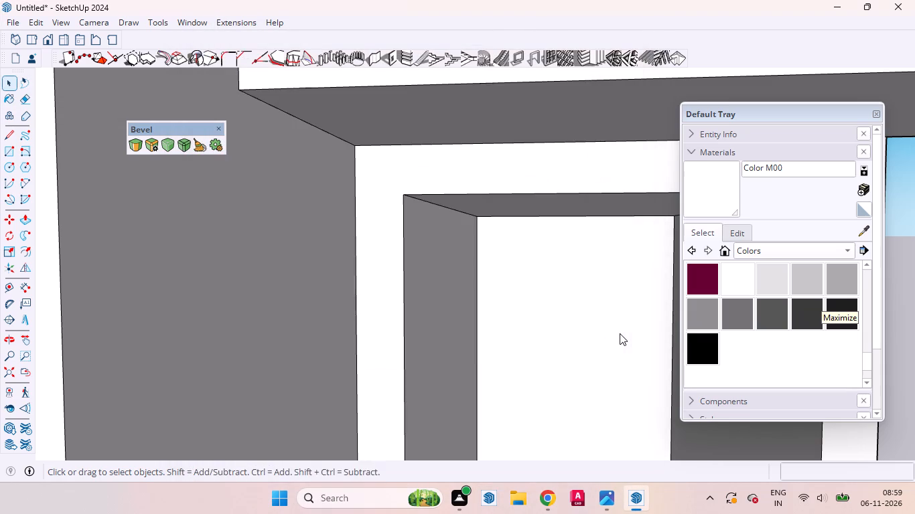
Place the loaded dark-framed window at the lower inner corner of the side opening beside the porch.
scroll(457, 404, down, 10)
scroll(458, 353, up, 1)
scroll(461, 345, down, 5)
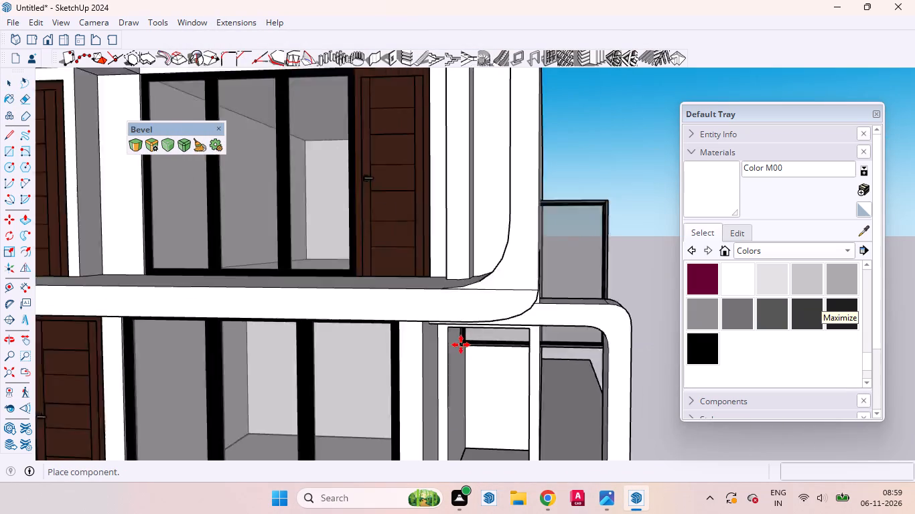
scroll(461, 345, down, 12)
scroll(473, 424, up, 20)
scroll(473, 424, up, 2)
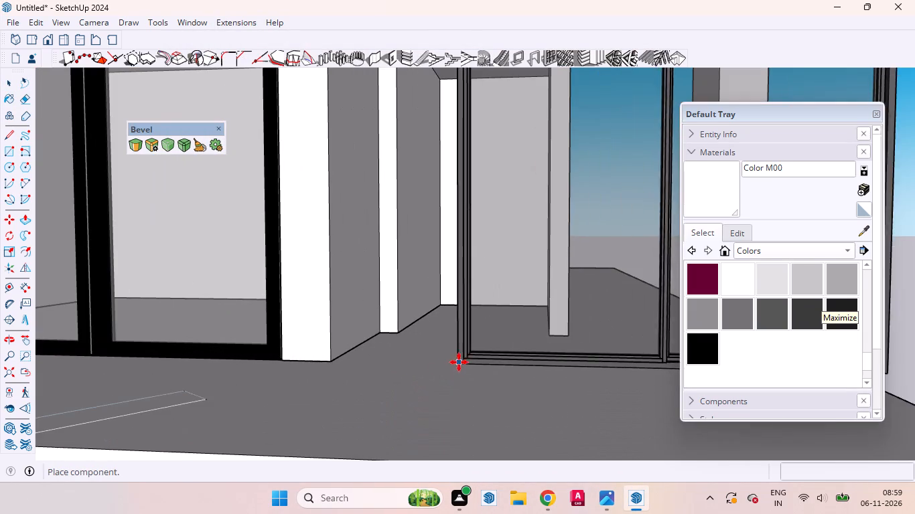
scroll(402, 331, up, 10)
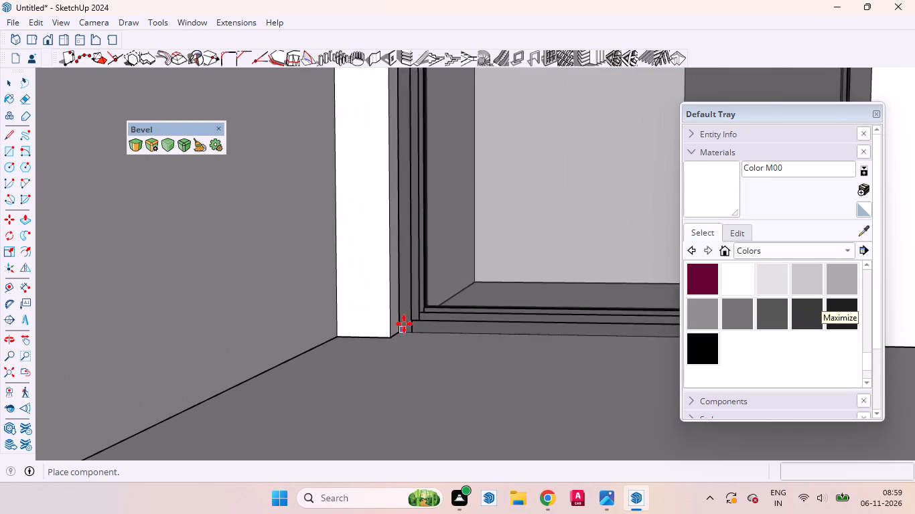
scroll(407, 316, up, 6)
scroll(405, 323, down, 2)
scroll(405, 323, up, 3)
click(400, 351)
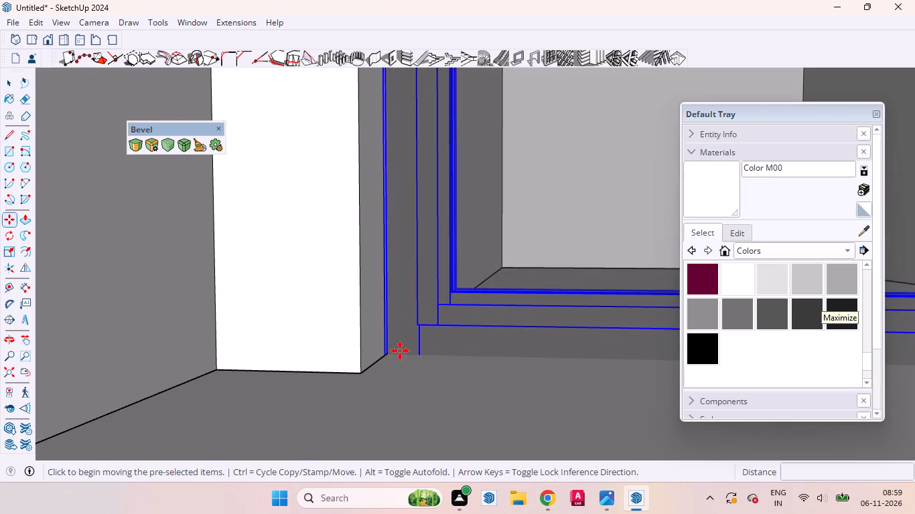
Move the dark-framed window outward so its lower front corner meets the front corner of the side opening.
middle_drag(401, 366, 399, 373)
scroll(397, 363, up, 6)
click(428, 348)
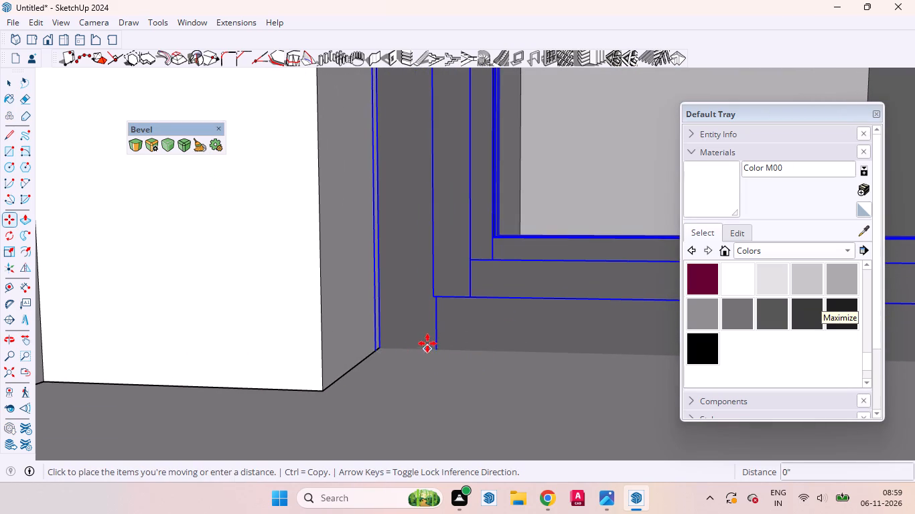
click(425, 327)
scroll(417, 337, up, 8)
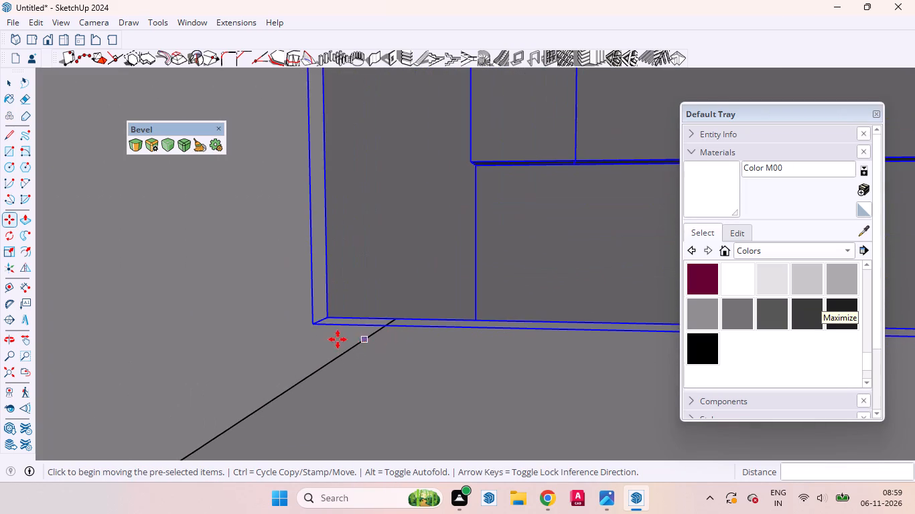
click(318, 327)
scroll(340, 343, down, 9)
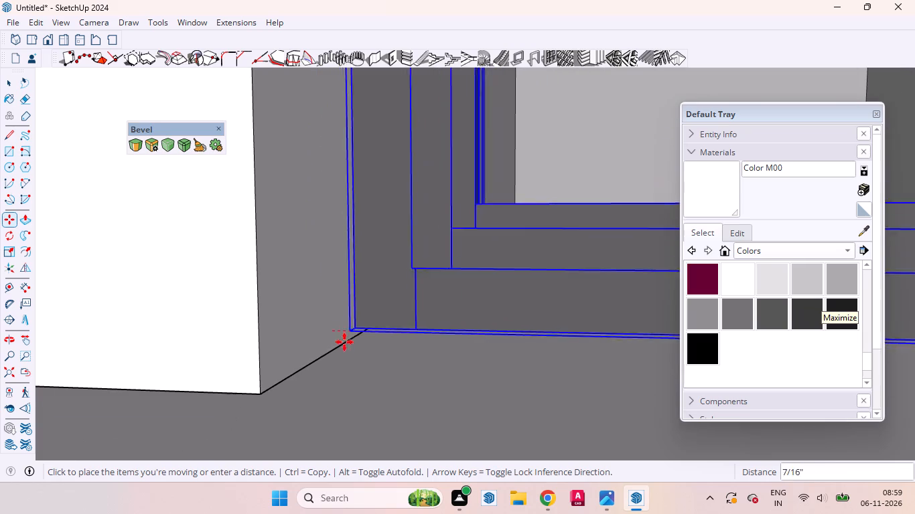
click(263, 392)
scroll(326, 373, down, 5)
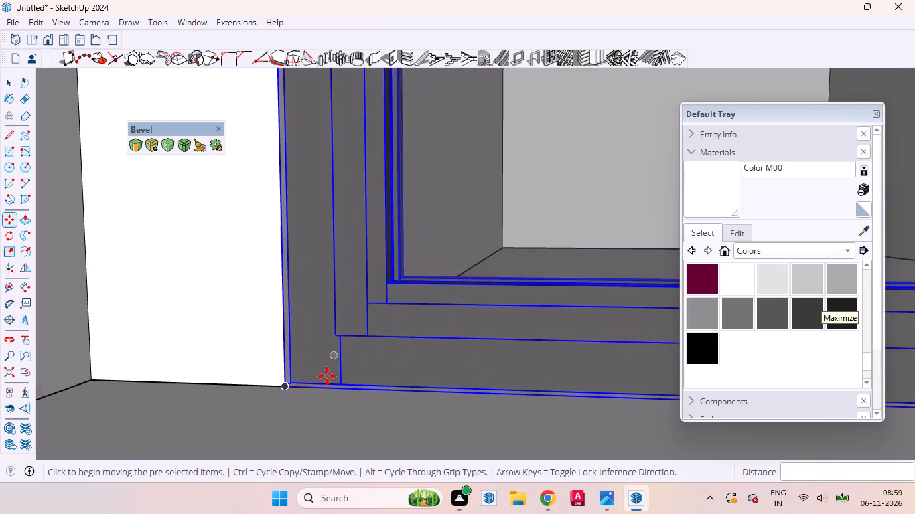
scroll(327, 376, down, 11)
scroll(284, 424, up, 1)
scroll(283, 424, down, 20)
scroll(283, 424, down, 11)
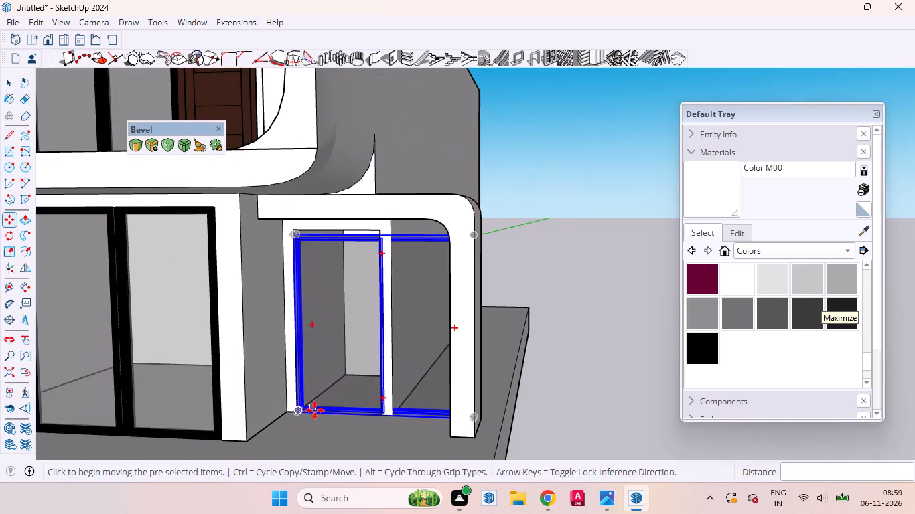
middle_drag(324, 407, 403, 347)
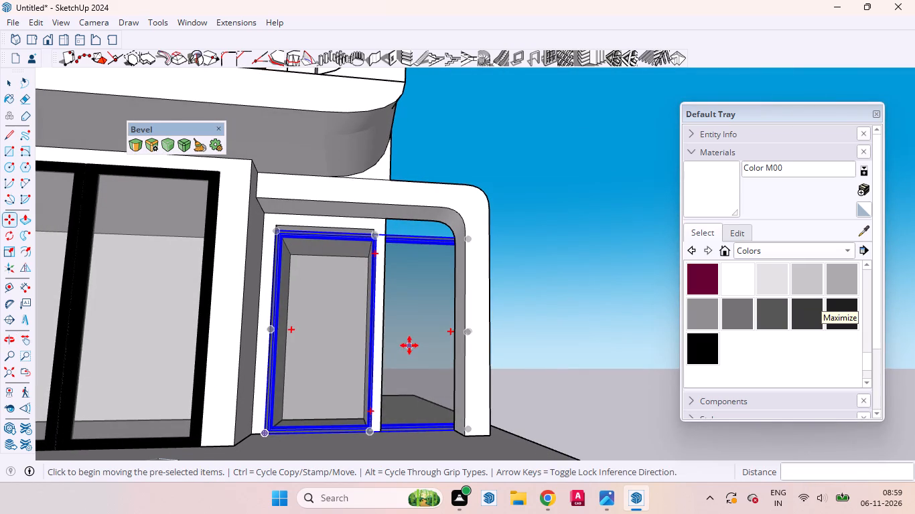
Scale the window's width along the red axis by about 0.47 to fit the side opening.
key(space)
key(s)
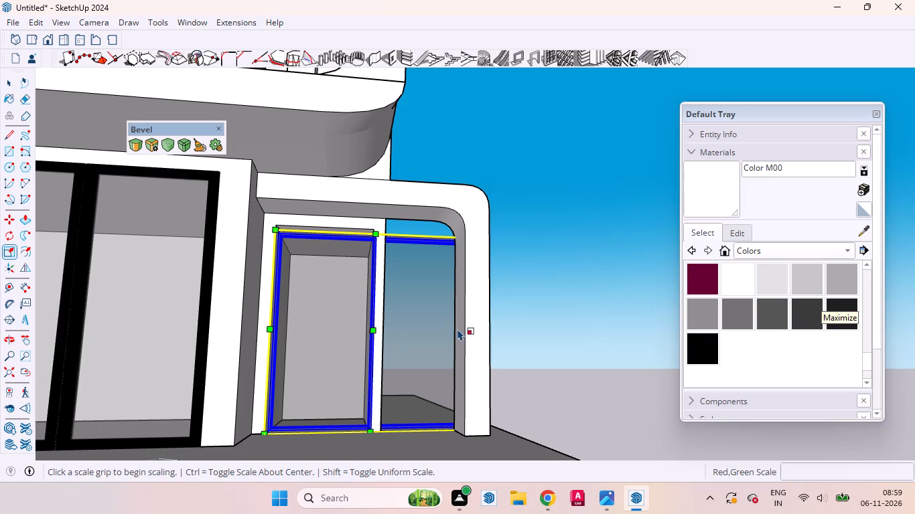
middle_drag(464, 338, 462, 363)
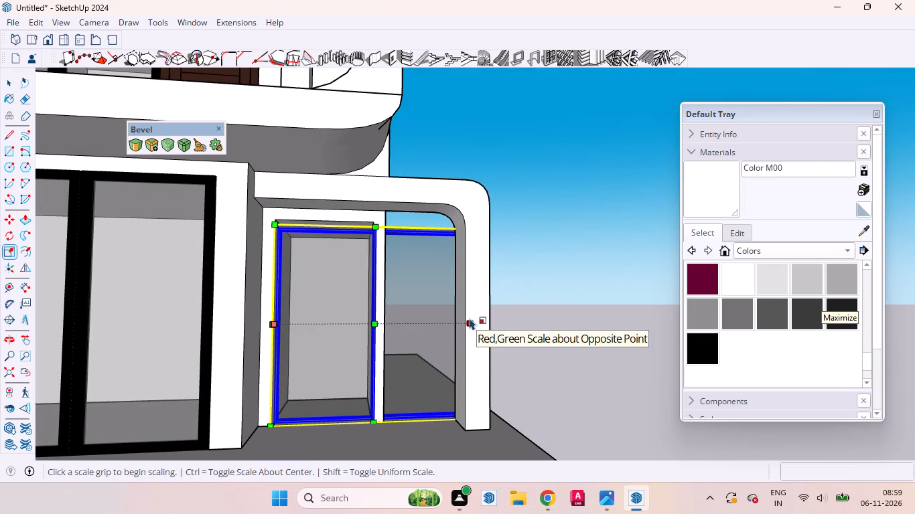
click(469, 317)
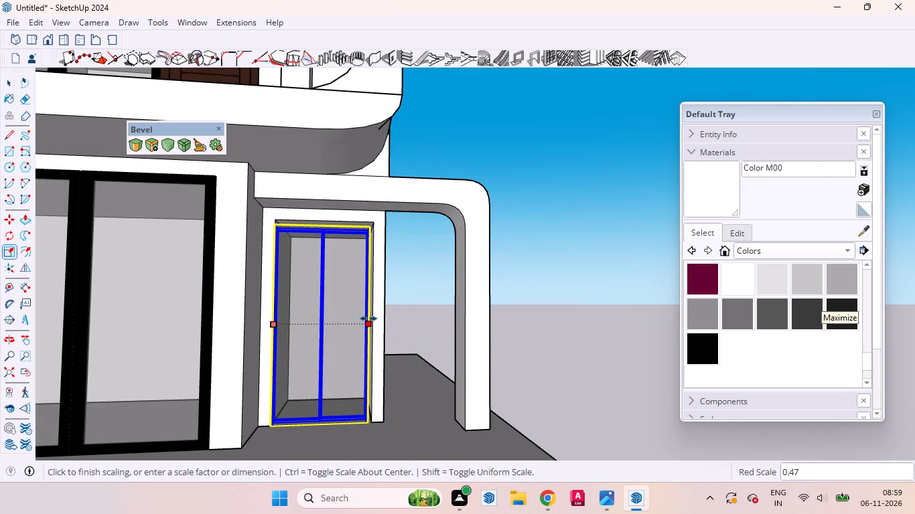
click(372, 319)
Scale the window's height along the blue axis by about 1.02 to reach the top of the side opening.
scroll(330, 231, up, 7)
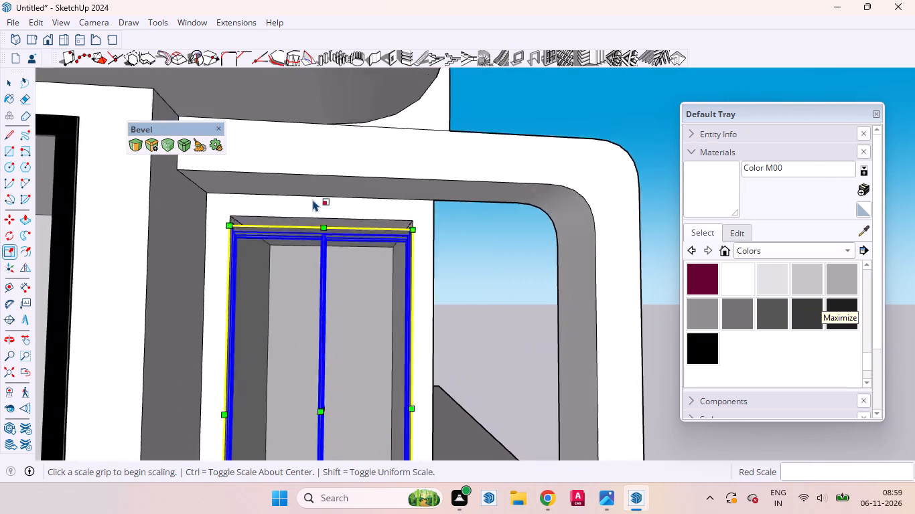
scroll(313, 199, up, 10)
middle_drag(341, 260, 390, 286)
scroll(342, 261, up, 1)
click(338, 265)
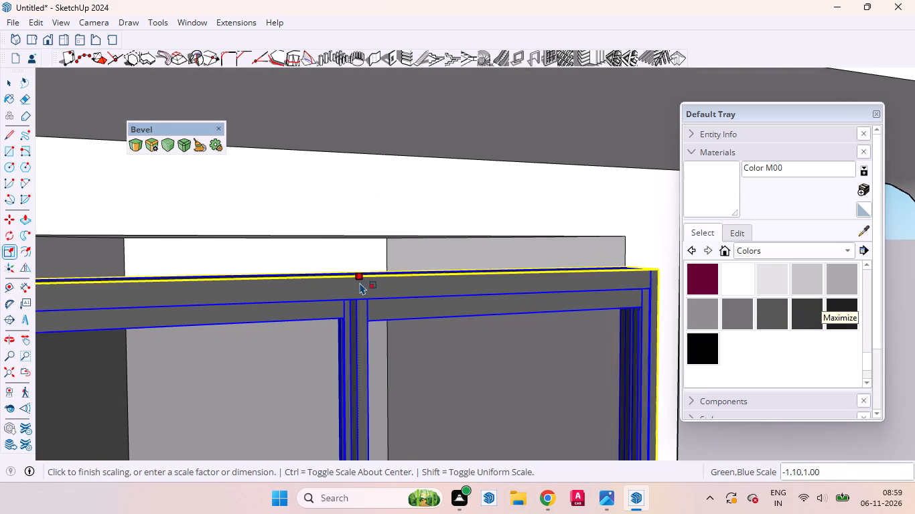
key(ctrl+z)
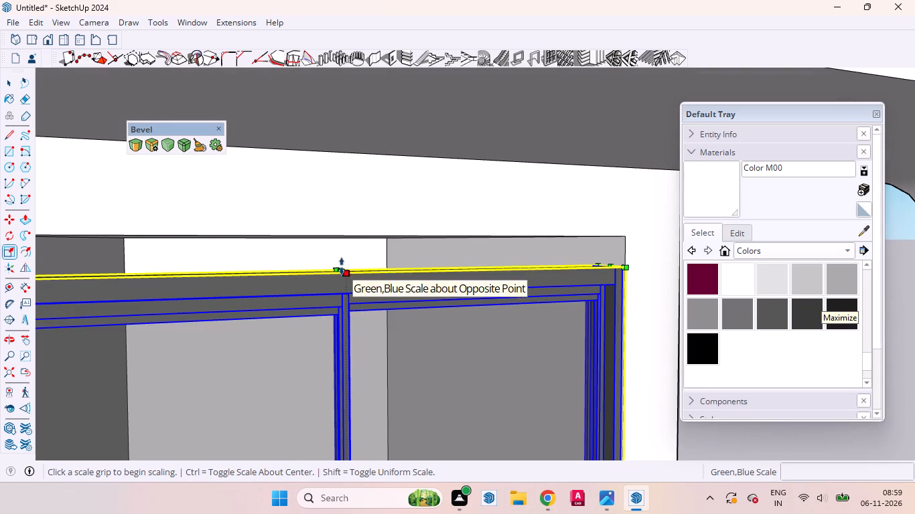
click(344, 266)
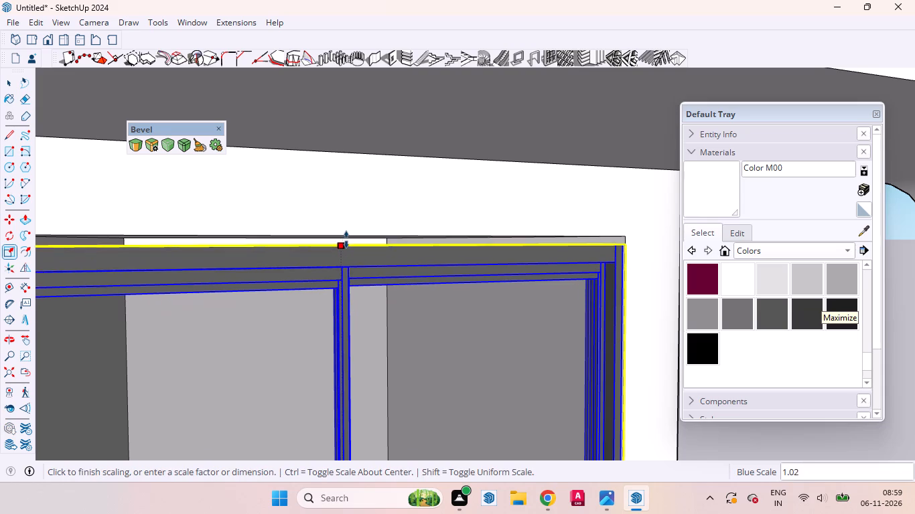
click(346, 238)
key(space)
scroll(336, 278, down, 11)
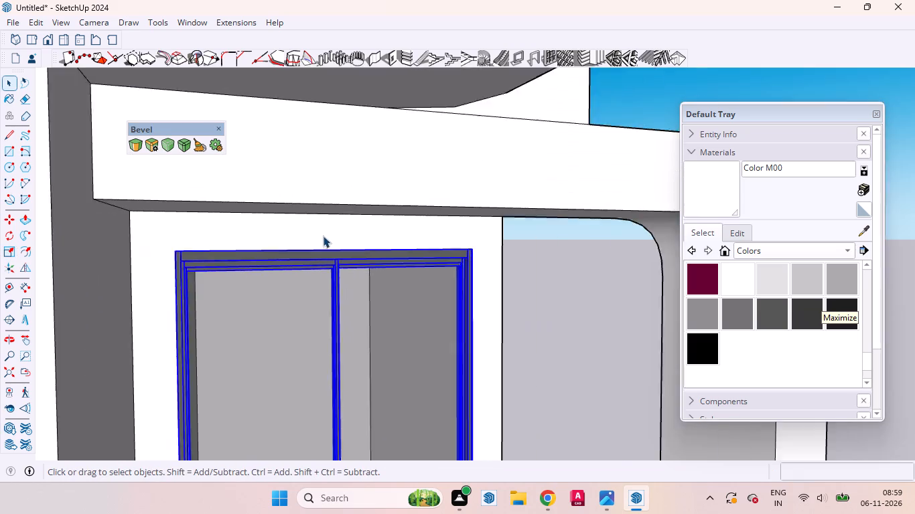
scroll(323, 236, down, 18)
click(451, 285)
Examine how the window's lower frame corner meets the wall and floor of the side opening.
scroll(356, 301, up, 8)
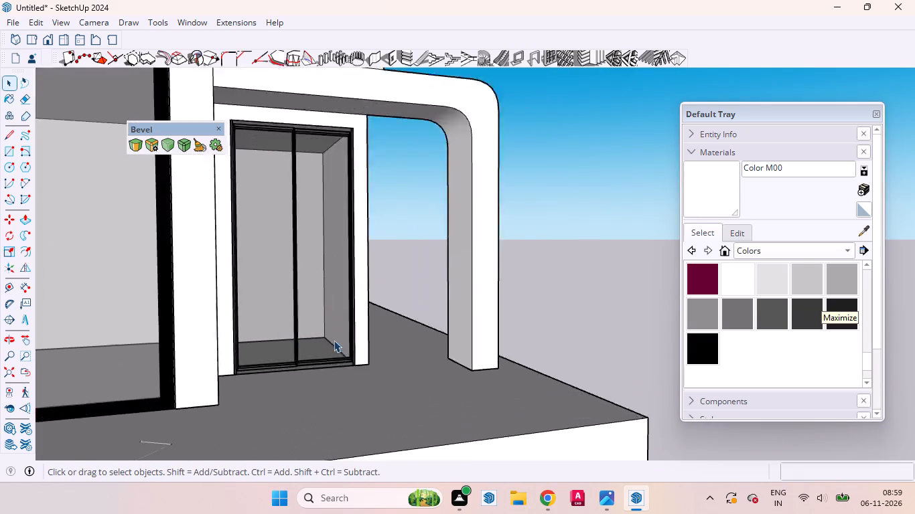
scroll(334, 340, up, 9)
middle_drag(349, 375, 403, 425)
scroll(398, 389, up, 15)
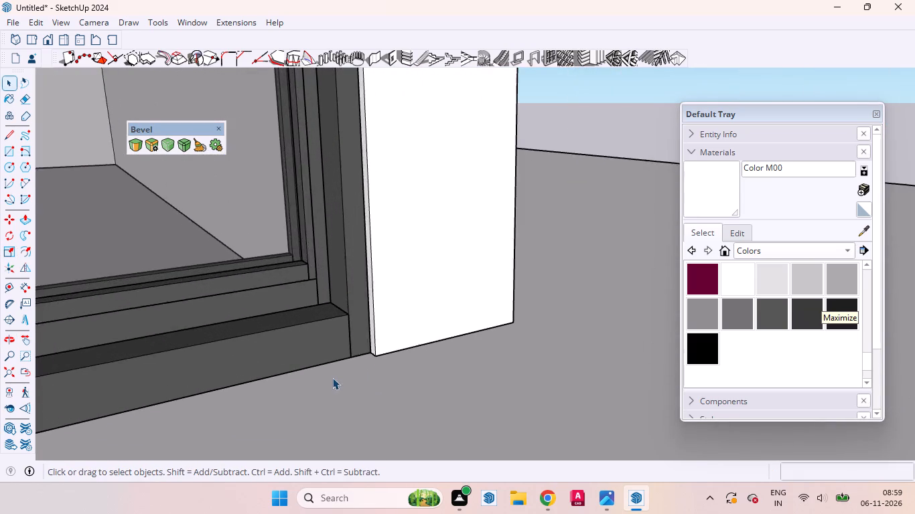
scroll(332, 377, up, 7)
middle_drag(325, 347, 239, 404)
scroll(361, 347, down, 5)
scroll(362, 347, up, 1)
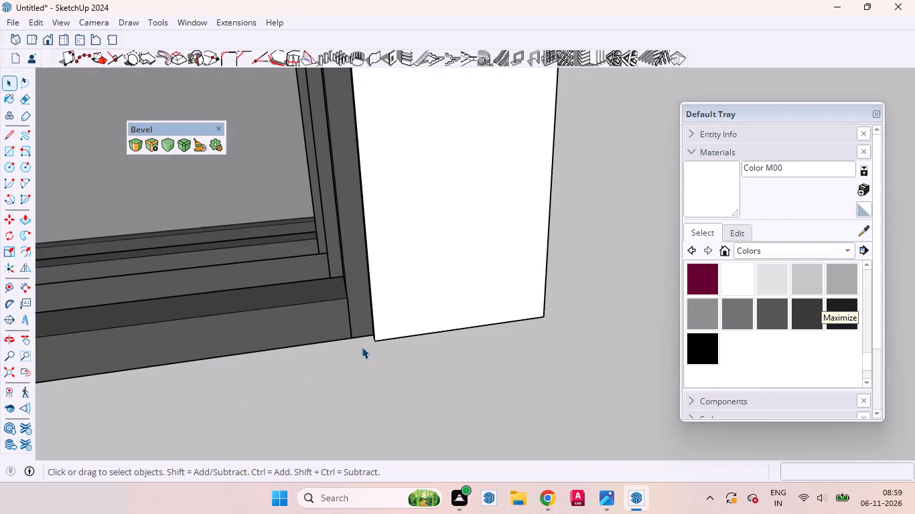
scroll(362, 347, down, 20)
scroll(362, 347, down, 8)
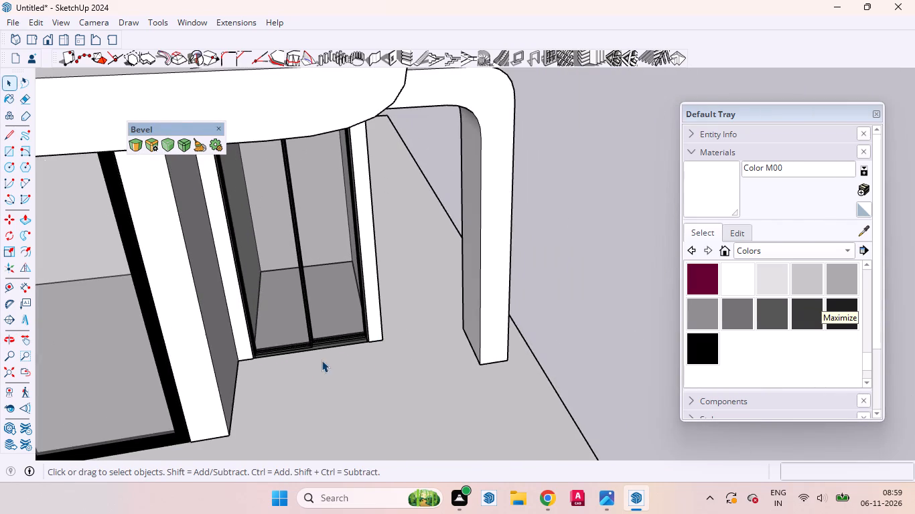
Paint the faces of the window's outer bottom frame rail with the black Color M09 inside its nested group.
scroll(317, 362, up, 15)
triple_click(337, 324)
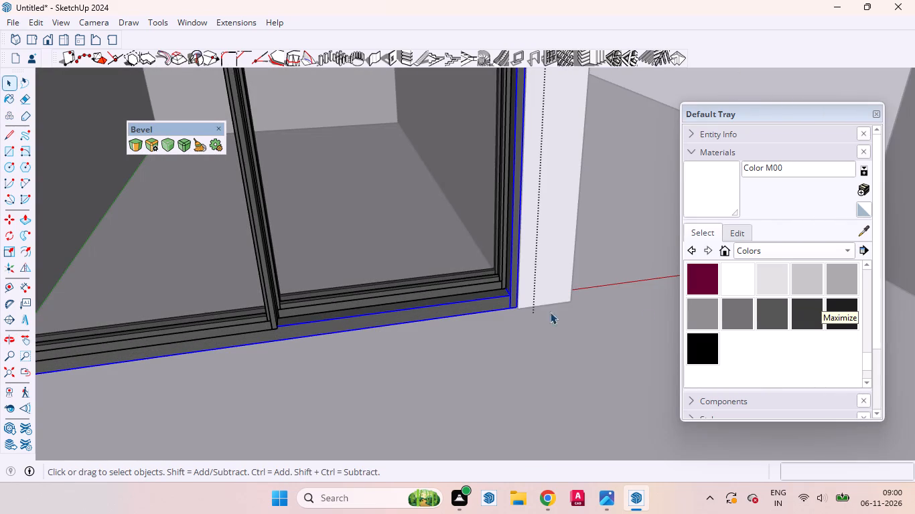
click(700, 354)
scroll(379, 302, up, 10)
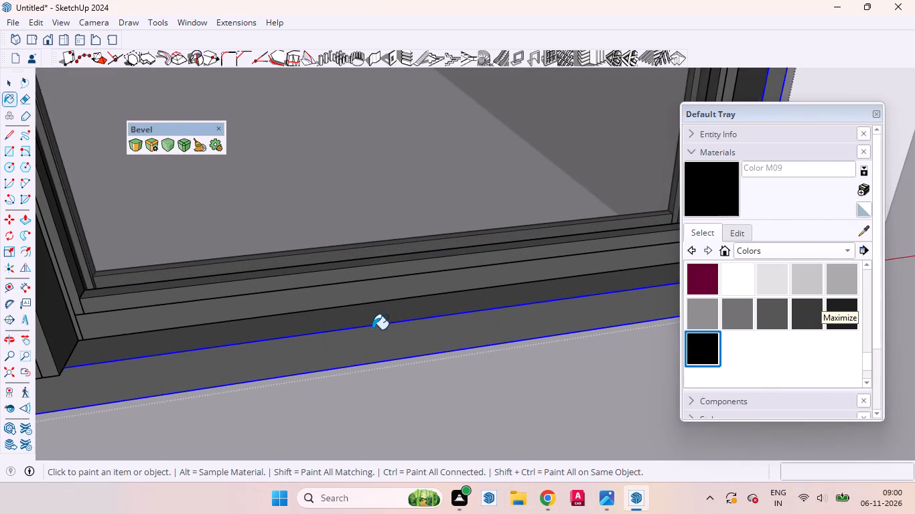
click(374, 331)
key(space)
triple_click(389, 324)
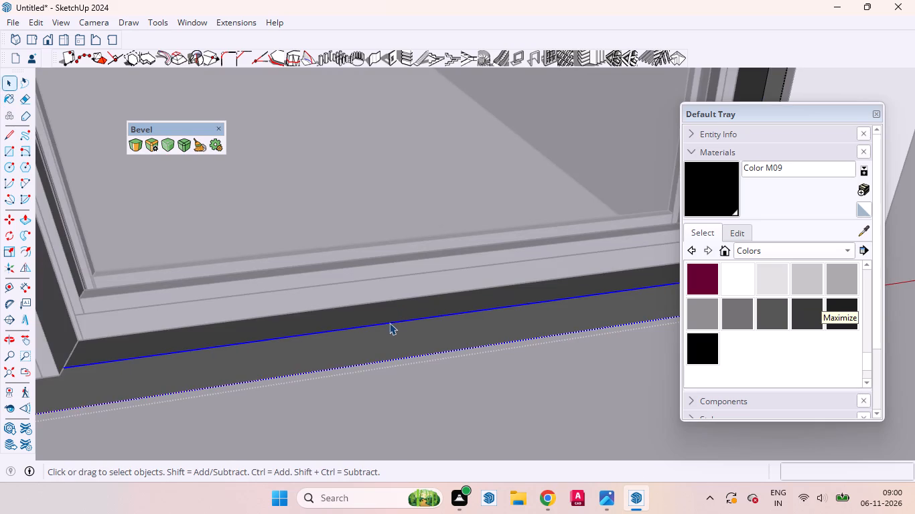
click(397, 333)
triple_click(397, 335)
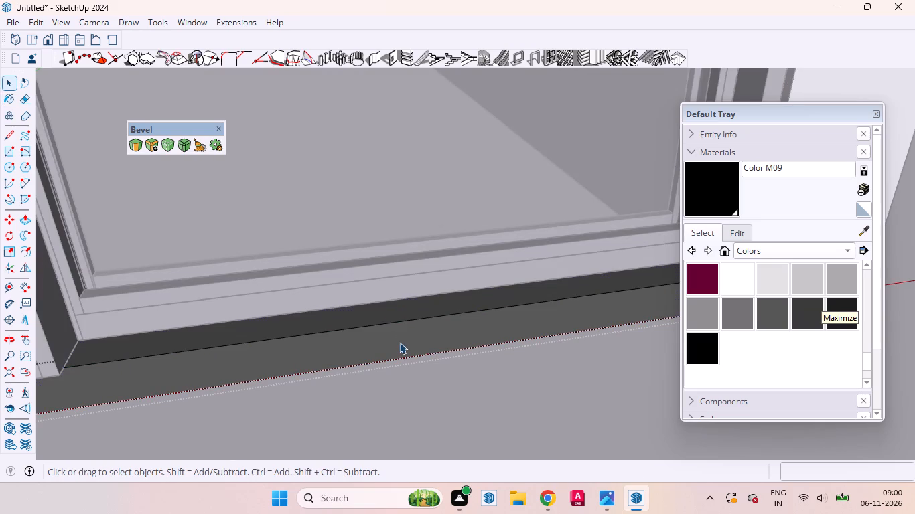
click(711, 193)
click(447, 305)
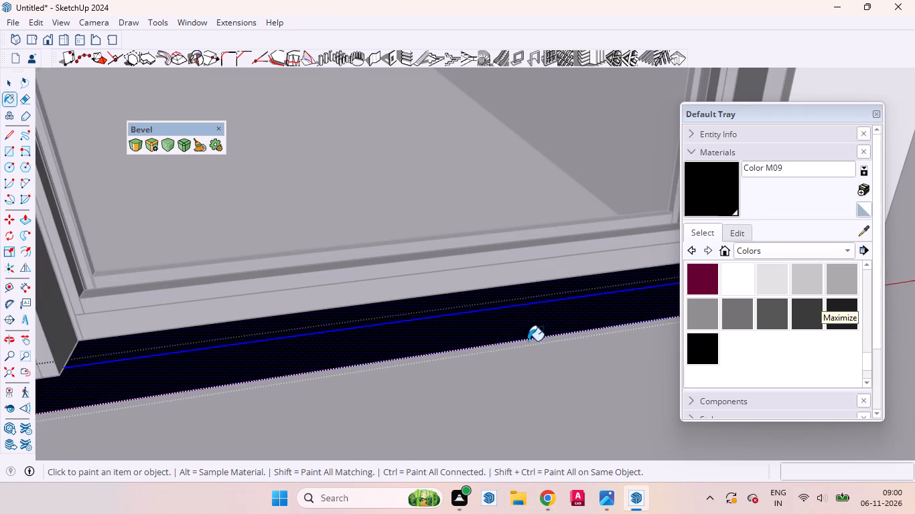
scroll(437, 366, down, 10)
scroll(437, 373, up, 2)
scroll(437, 373, down, 5)
key(space)
scroll(437, 375, down, 13)
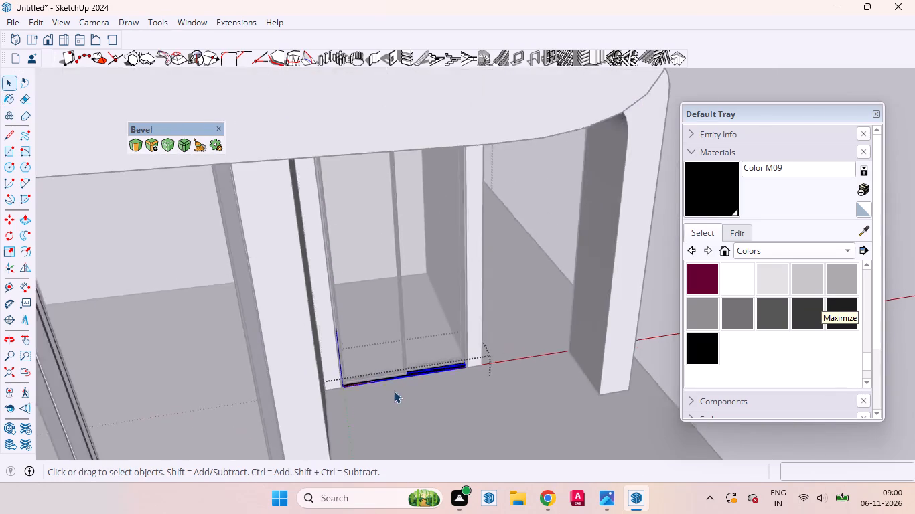
scroll(394, 391, down, 7)
click(599, 355)
click(589, 355)
Paint the faces of the window's right-hand outer side jamb with black Color M09 inside its nested group.
scroll(382, 334, up, 5)
scroll(383, 333, down, 1)
scroll(397, 345, up, 15)
scroll(390, 333, down, 5)
scroll(553, 411, up, 11)
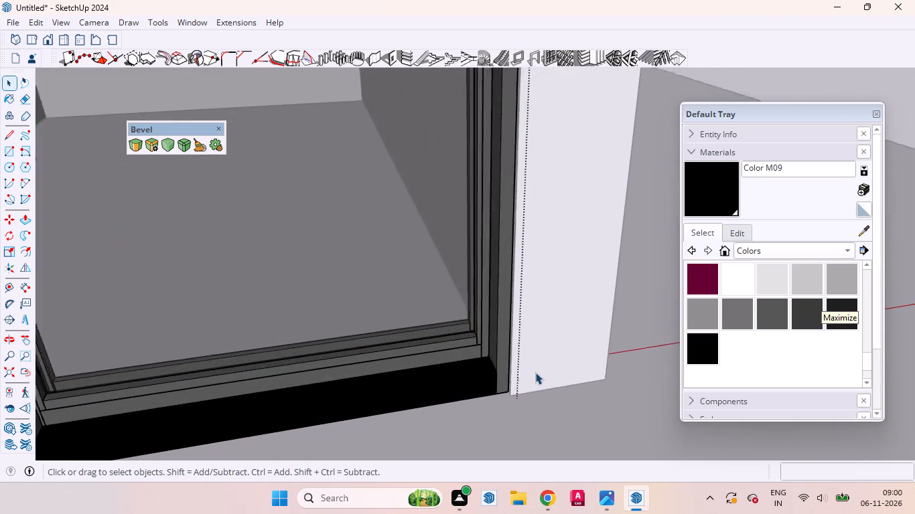
scroll(535, 372, up, 11)
middle_drag(475, 368, 589, 349)
triple_click(588, 286)
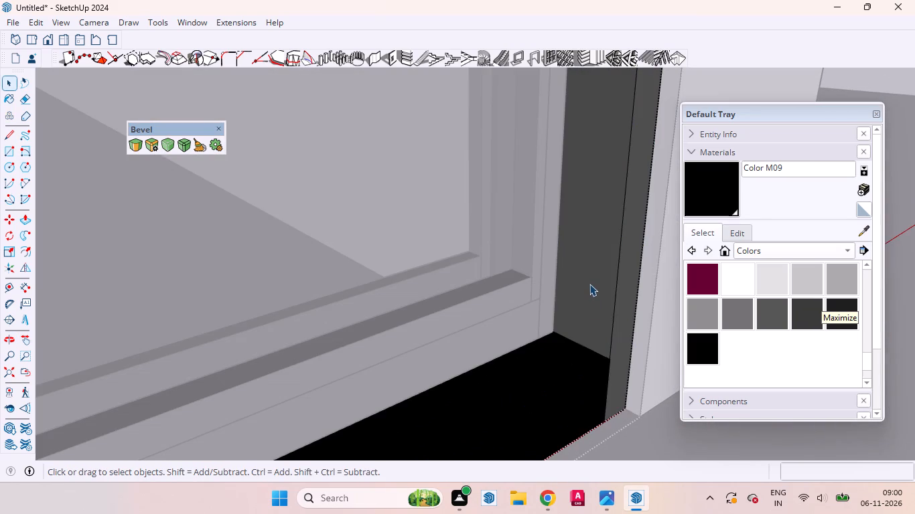
click(589, 282)
double_click(590, 282)
click(709, 188)
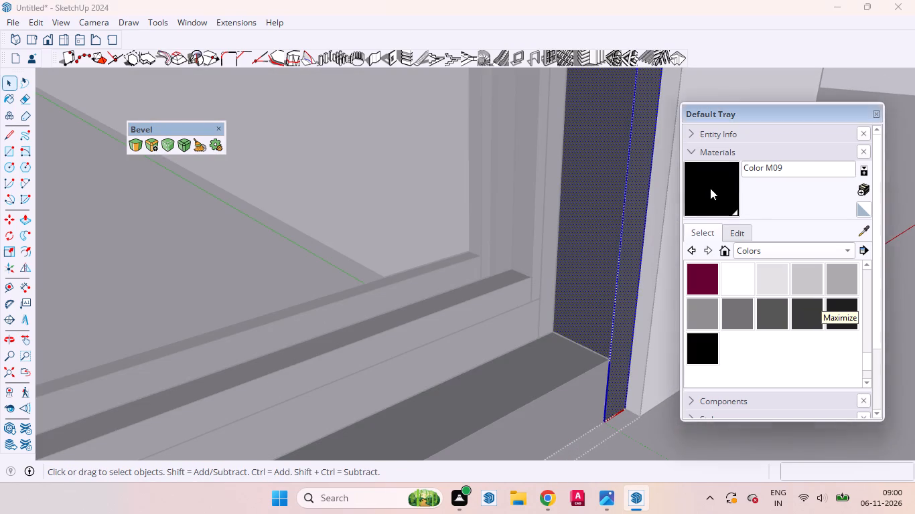
click(595, 225)
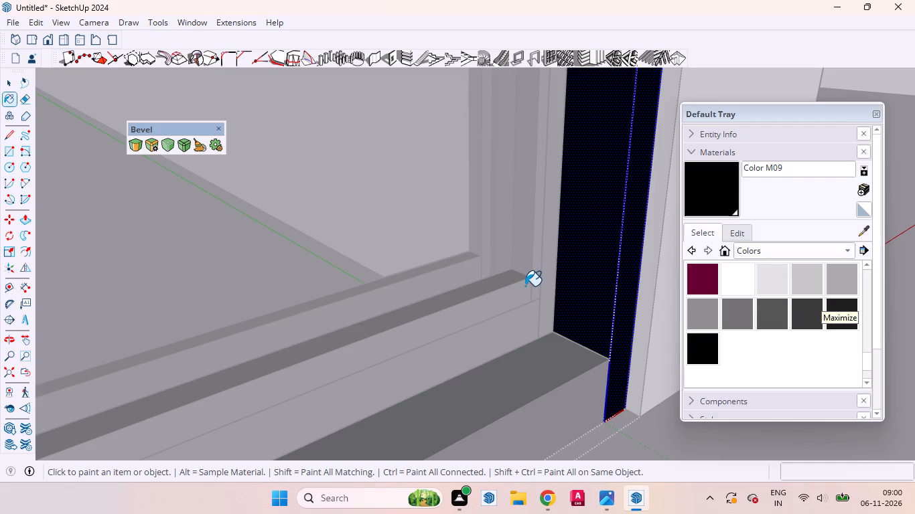
key(space)
scroll(461, 306, down, 20)
scroll(461, 306, down, 9)
middle_drag(417, 298, 374, 315)
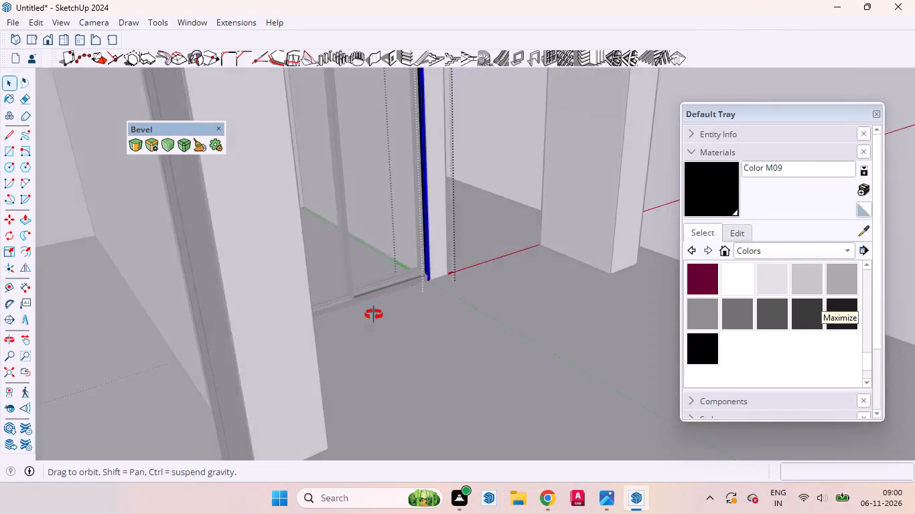
middle_drag(374, 315, 244, 302)
double_click(587, 87)
Paint the left pane's left-hand vertical sash member, front and side faces, with black Color M09.
scroll(291, 224, up, 6)
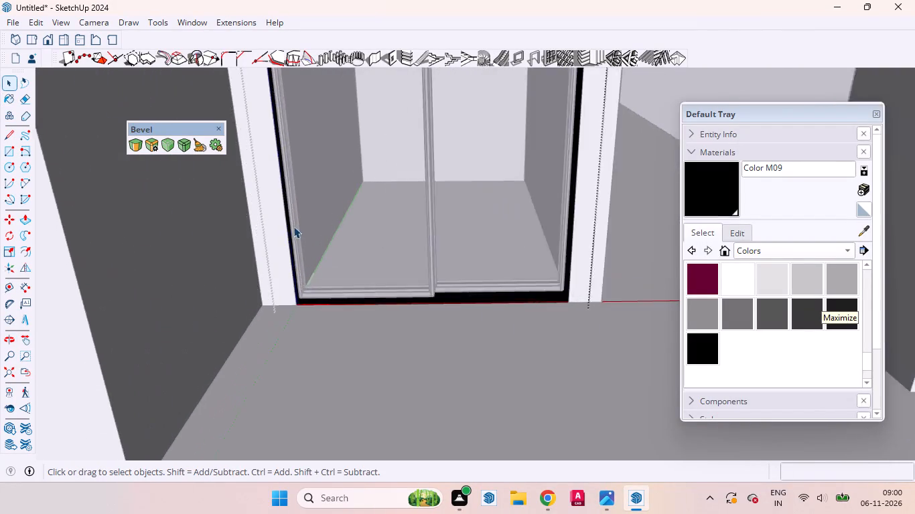
scroll(293, 226, up, 15)
triple_click(278, 337)
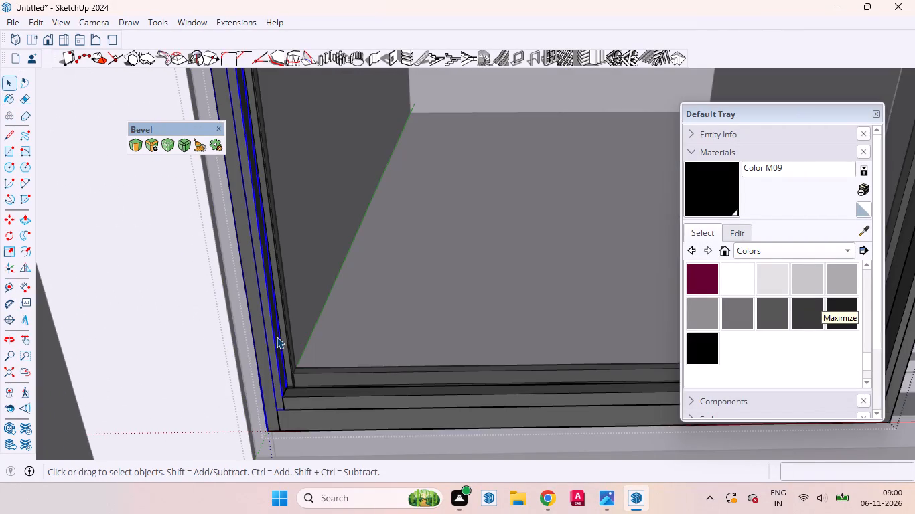
click(277, 337)
click(273, 337)
click(738, 199)
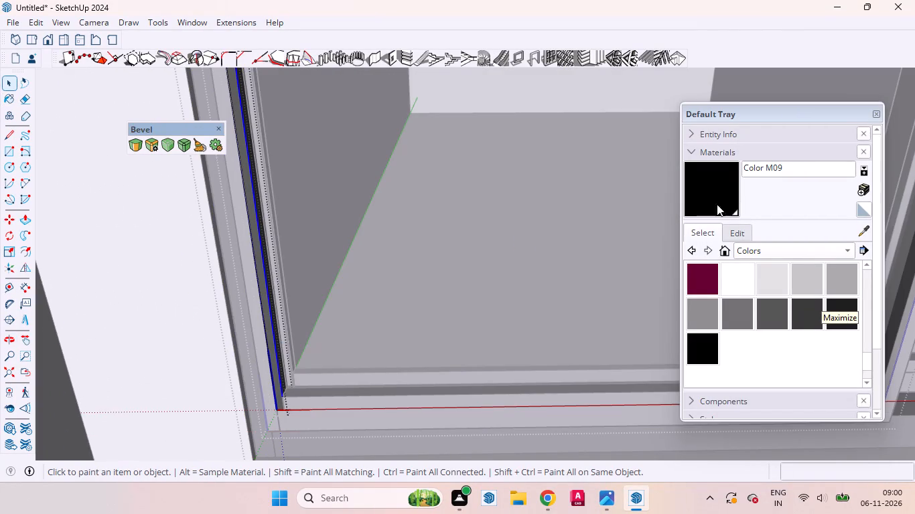
scroll(296, 308, up, 14)
click(212, 300)
click(204, 306)
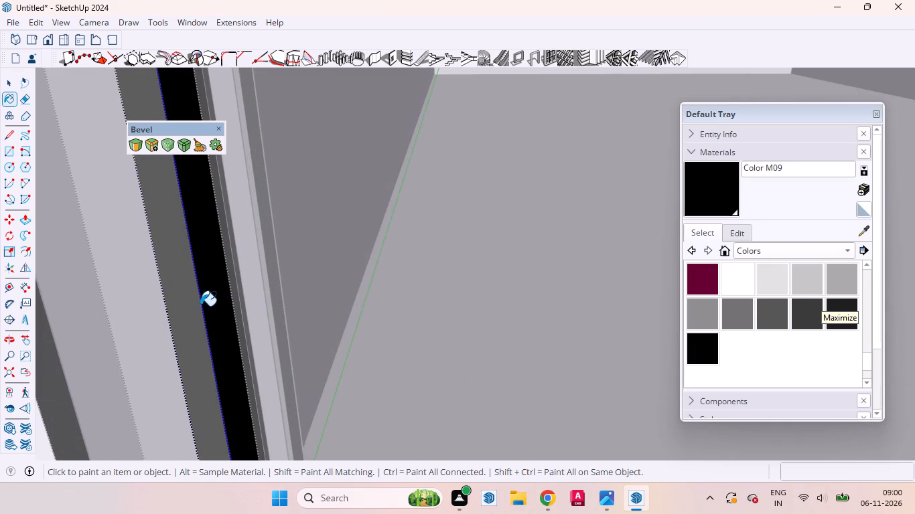
click(188, 307)
key(space)
scroll(212, 289, down, 3)
scroll(214, 288, up, 1)
scroll(214, 288, down, 11)
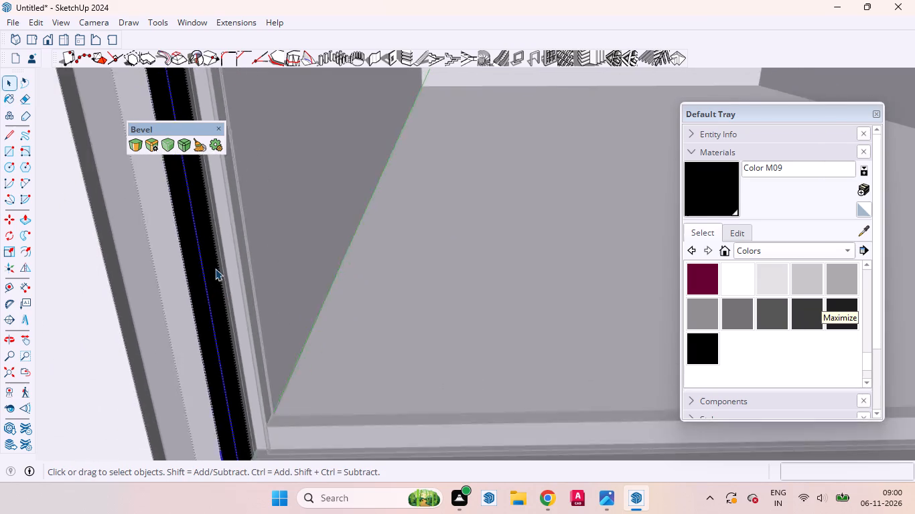
scroll(215, 268, down, 20)
scroll(215, 268, down, 5)
scroll(251, 357, up, 1)
scroll(255, 364, down, 8)
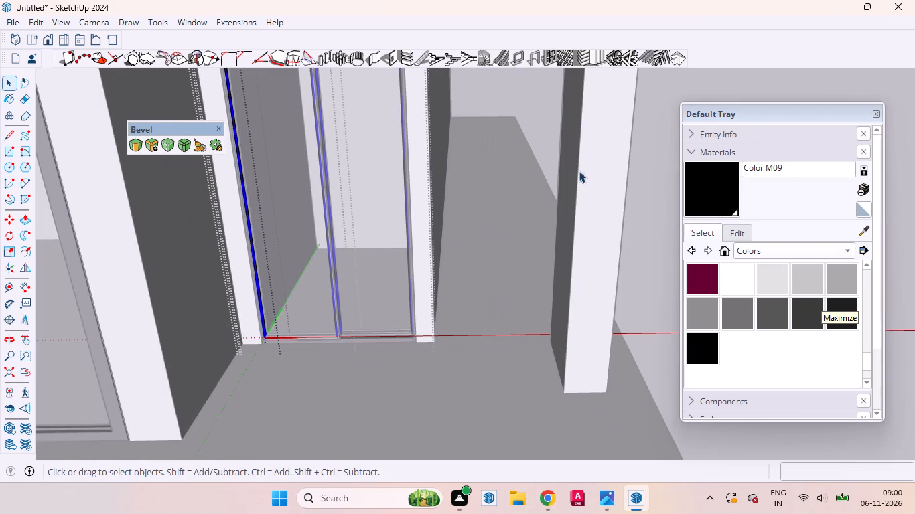
Paint the remaining grey front face of the left pane's left-hand sash stile with black Color M09 inside its nested group.
click(644, 216)
scroll(301, 236, up, 4)
scroll(327, 348, up, 4)
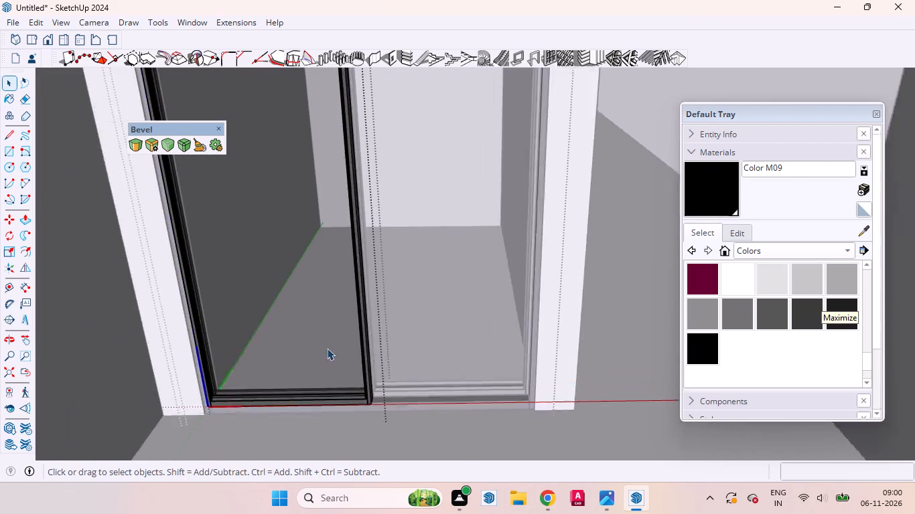
scroll(327, 348, up, 6)
scroll(192, 349, down, 10)
click(654, 171)
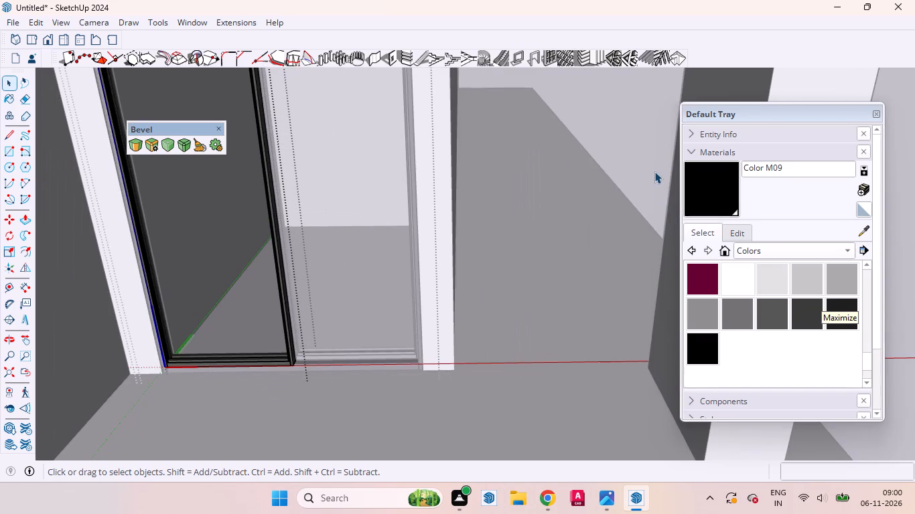
click(649, 169)
scroll(159, 447, up, 20)
scroll(159, 447, up, 1)
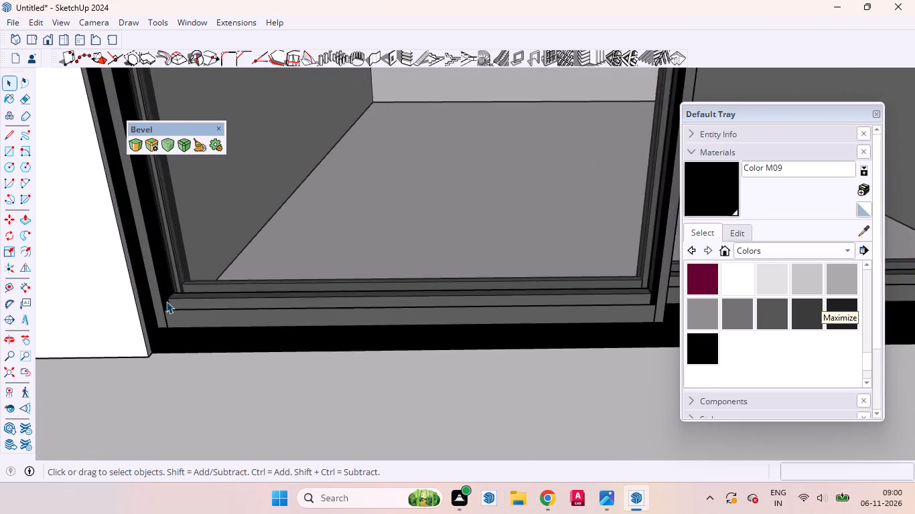
scroll(166, 301, up, 3)
click(149, 286)
double_click(148, 285)
click(145, 274)
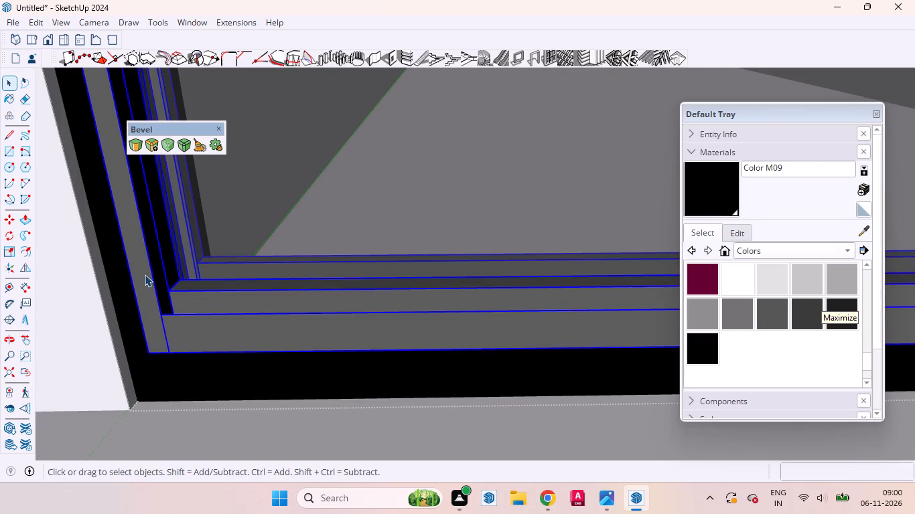
click(145, 274)
click(145, 277)
double_click(145, 278)
click(145, 286)
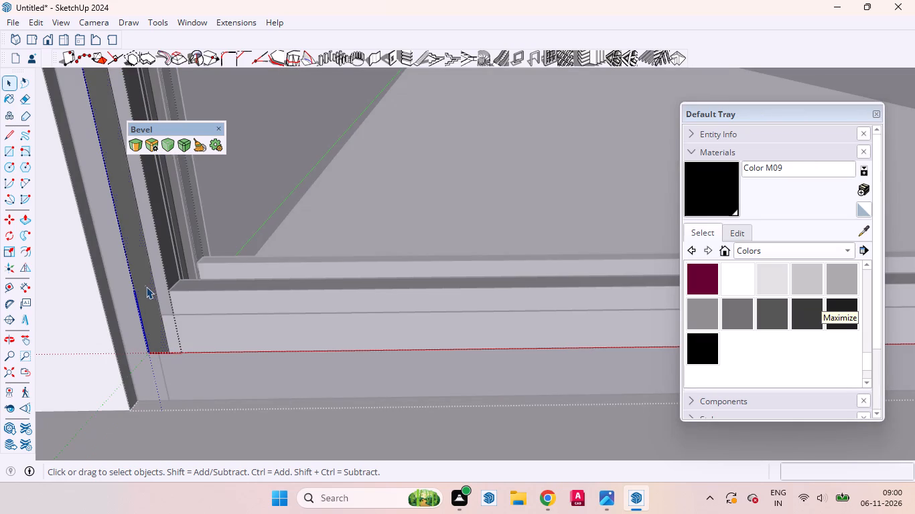
click(723, 178)
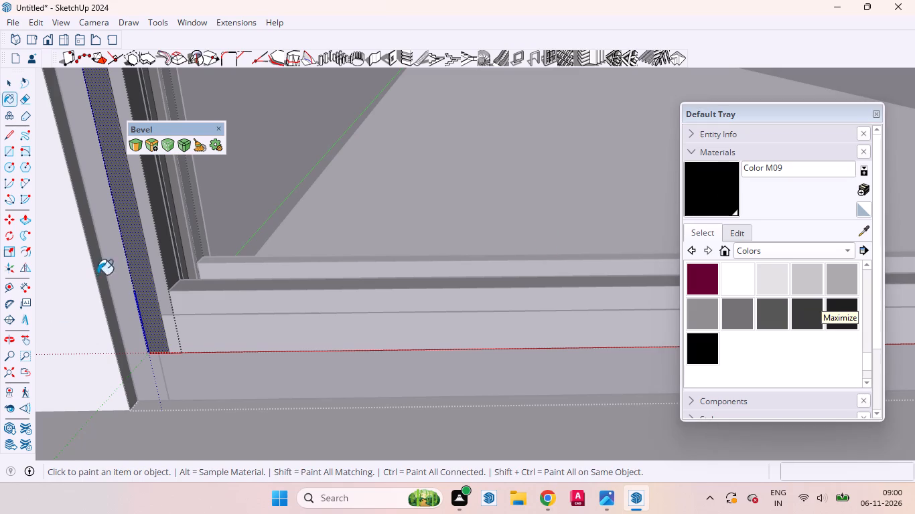
click(153, 228)
click(138, 234)
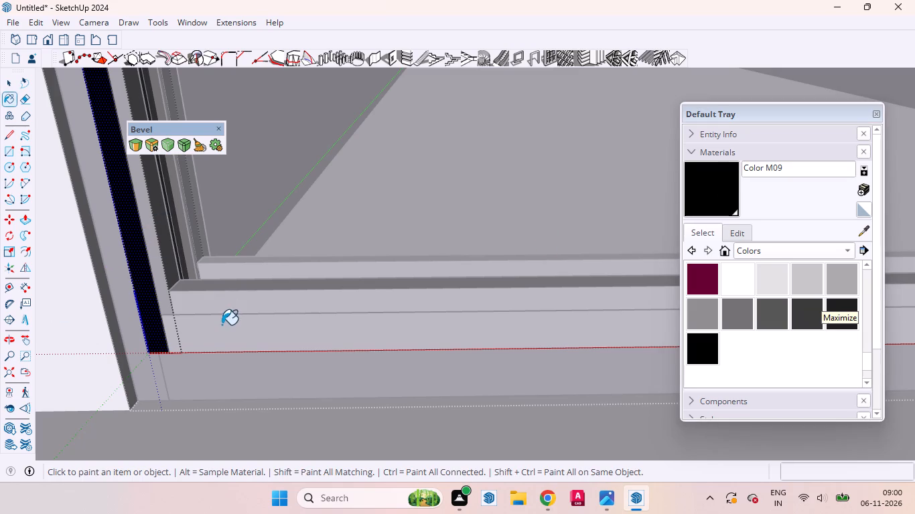
key(space)
Paint the lower front face of the left pane's bottom sash rail with black Color M09.
triple_click(226, 334)
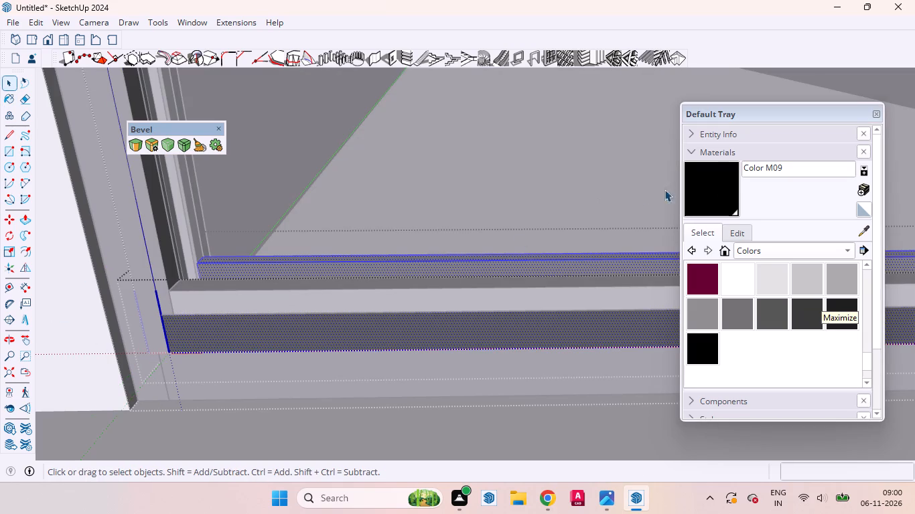
click(705, 186)
click(306, 335)
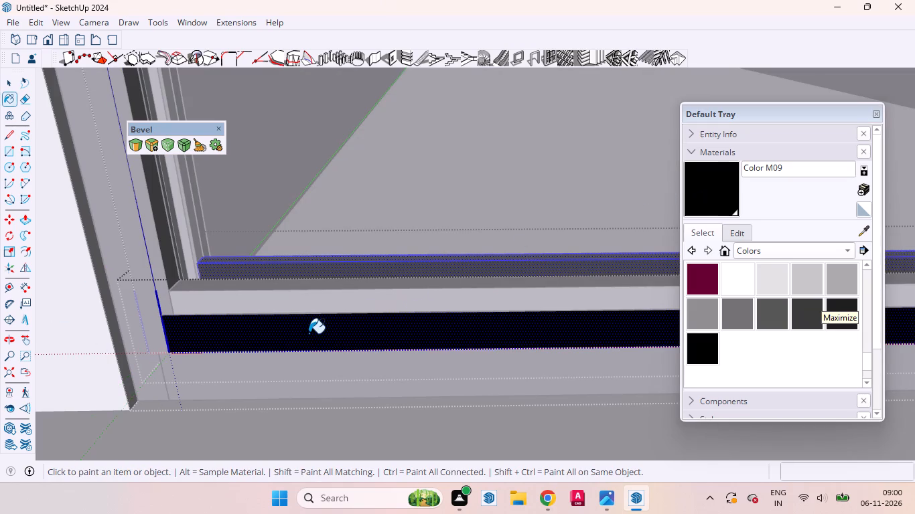
key(space)
scroll(277, 333, down, 20)
scroll(277, 333, down, 14)
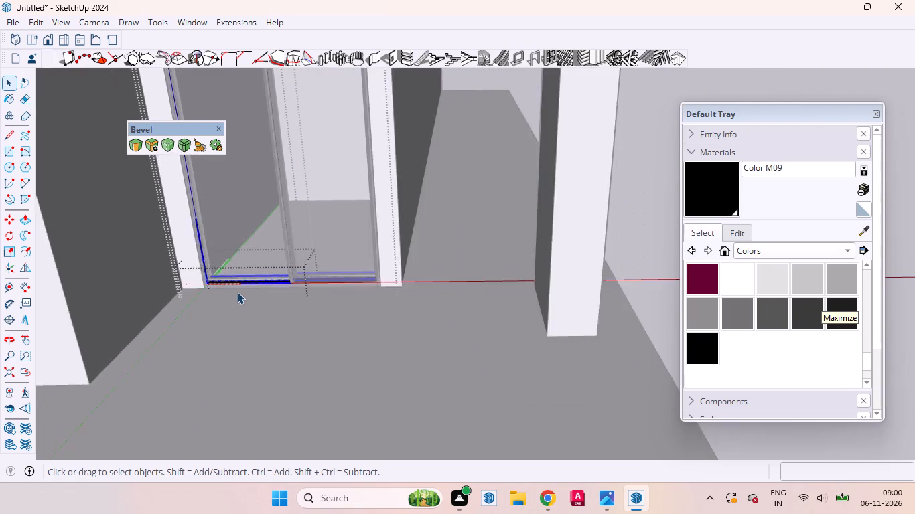
scroll(237, 292, down, 3)
double_click(537, 254)
Paint the stepped front and top faces above the left pane's bottom sash rail with black Color M09.
scroll(145, 258, up, 15)
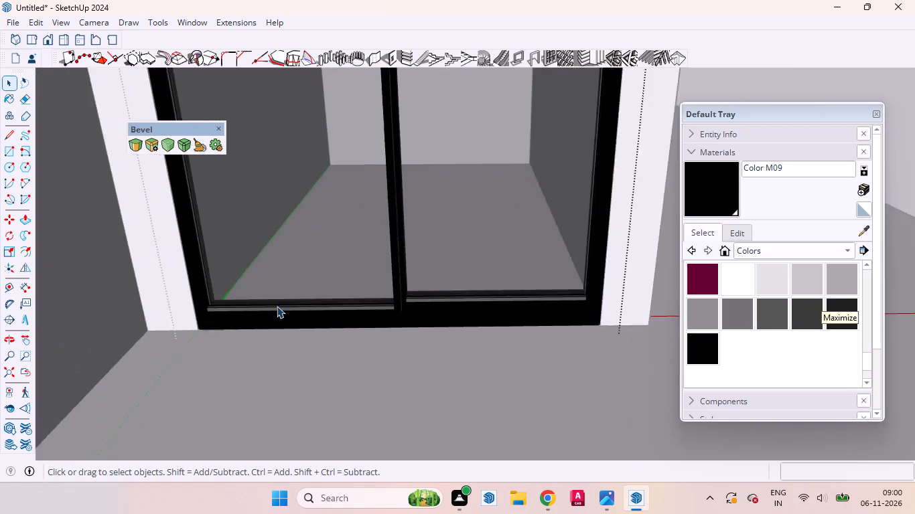
scroll(277, 306, up, 15)
click(240, 307)
double_click(242, 317)
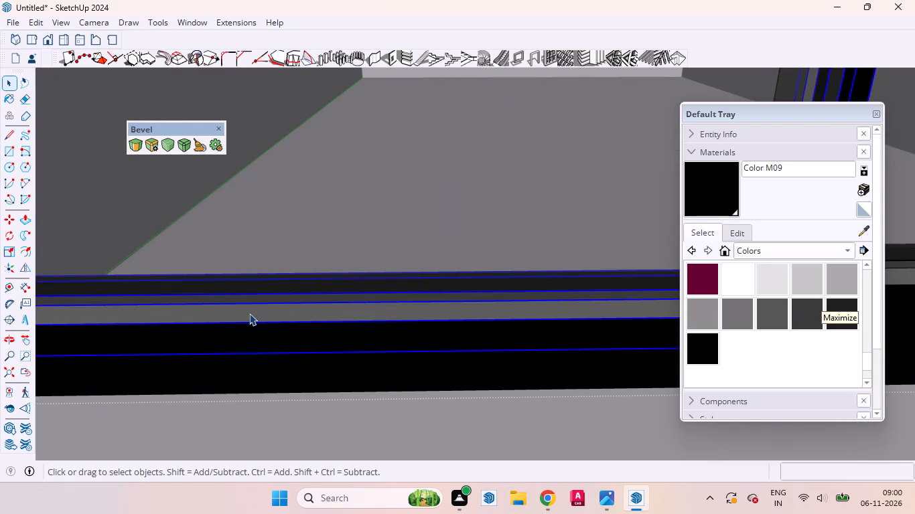
triple_click(276, 313)
click(277, 313)
double_click(277, 313)
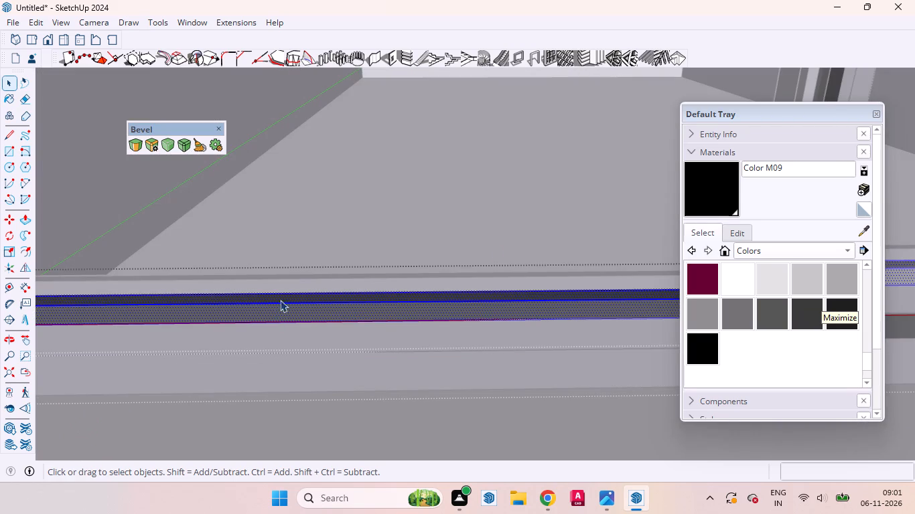
click(714, 189)
click(294, 305)
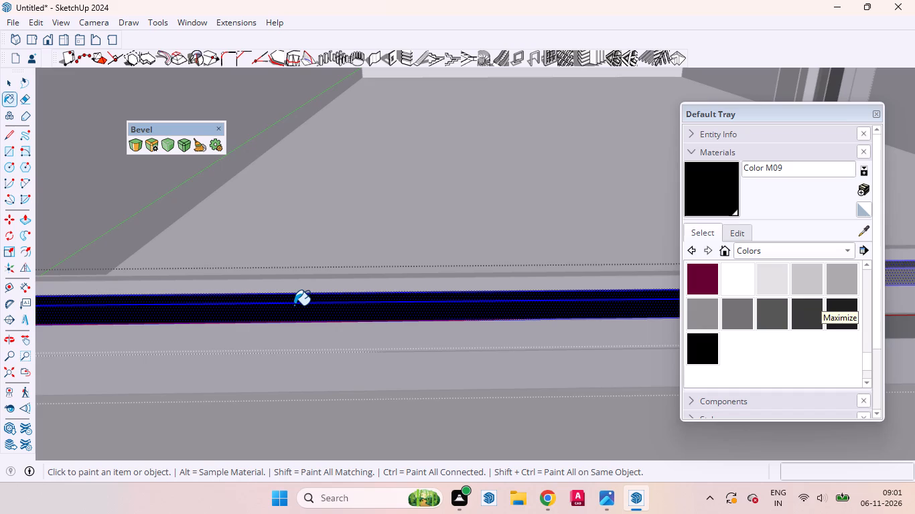
key(space)
scroll(294, 305, down, 20)
scroll(294, 305, down, 6)
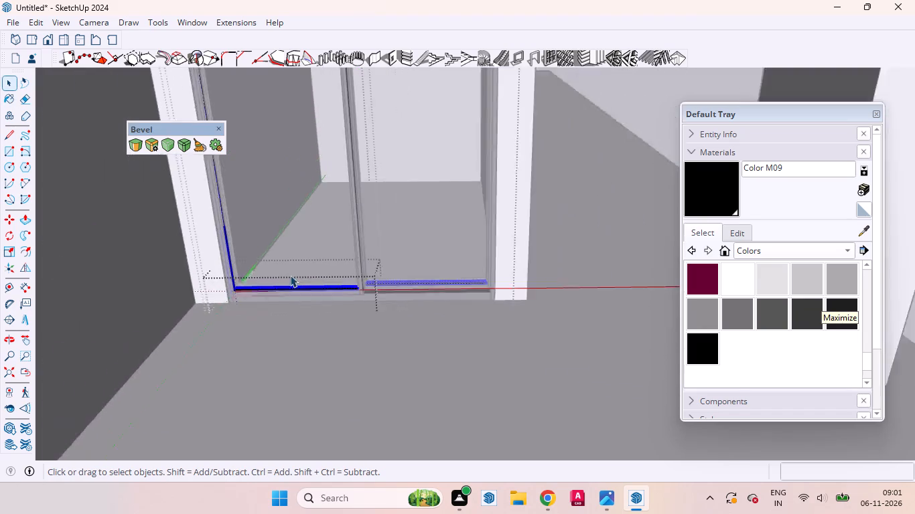
scroll(290, 275, down, 17)
triple_click(539, 230)
click(540, 228)
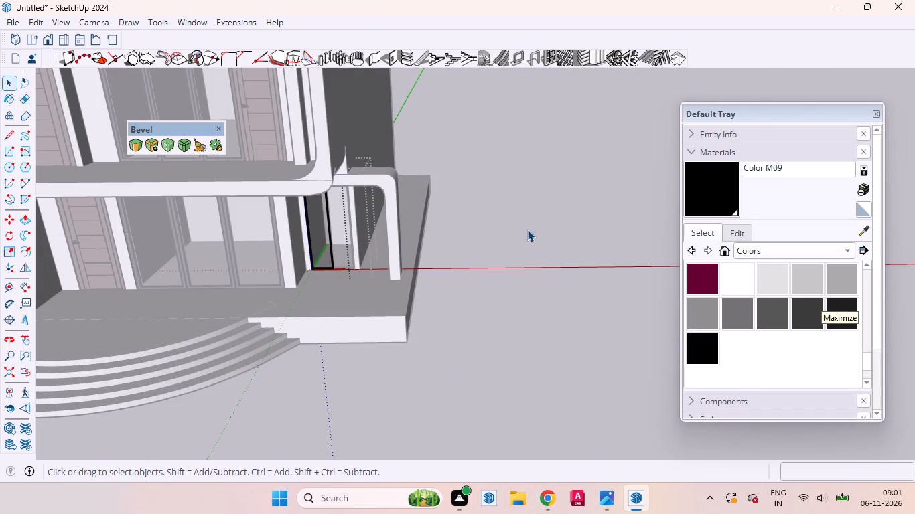
click(525, 230)
Paint the exposed side face of the window's central vertical sash member with black Color M09 inside its nested group.
scroll(318, 236, up, 20)
scroll(318, 236, up, 7)
scroll(368, 320, down, 6)
scroll(321, 297, up, 1)
scroll(321, 297, down, 1)
scroll(322, 296, up, 8)
scroll(354, 283, down, 1)
scroll(350, 296, up, 17)
middle_drag(321, 339, 197, 351)
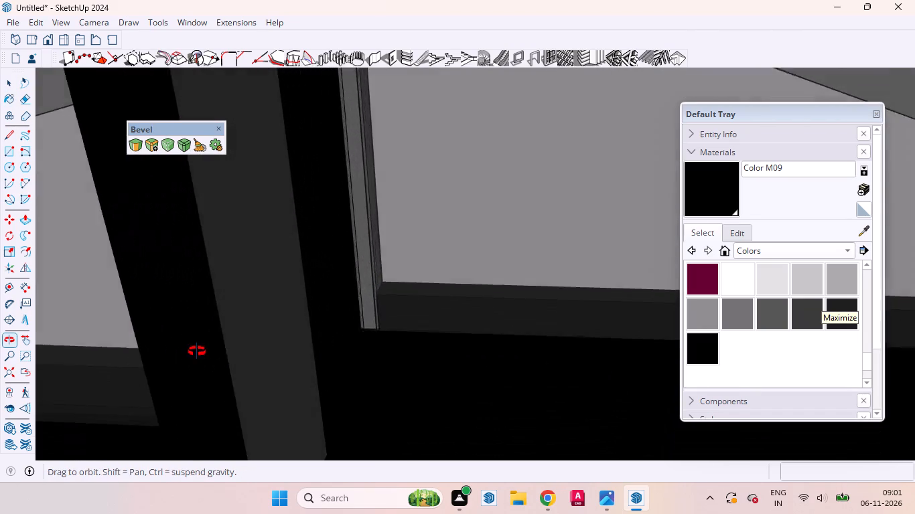
middle_drag(197, 351, 173, 353)
double_click(186, 327)
click(187, 323)
click(196, 321)
double_click(202, 317)
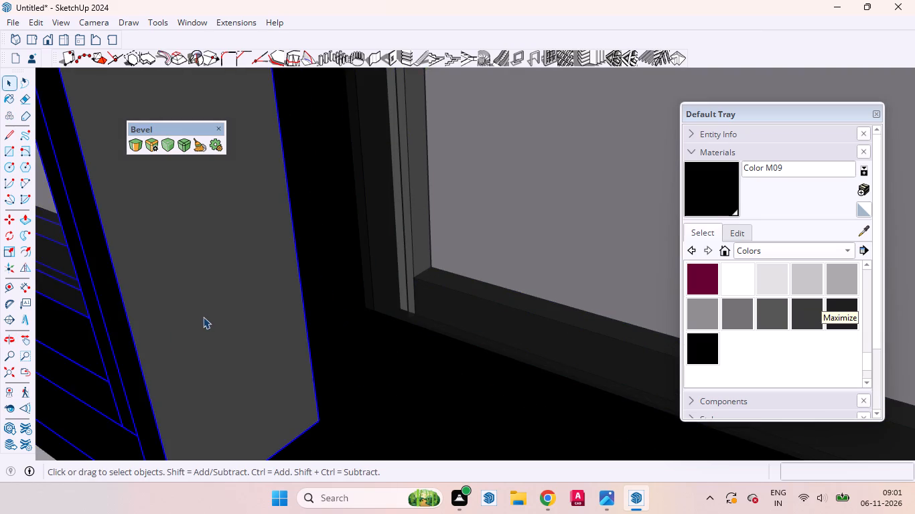
click(202, 264)
double_click(210, 282)
click(211, 277)
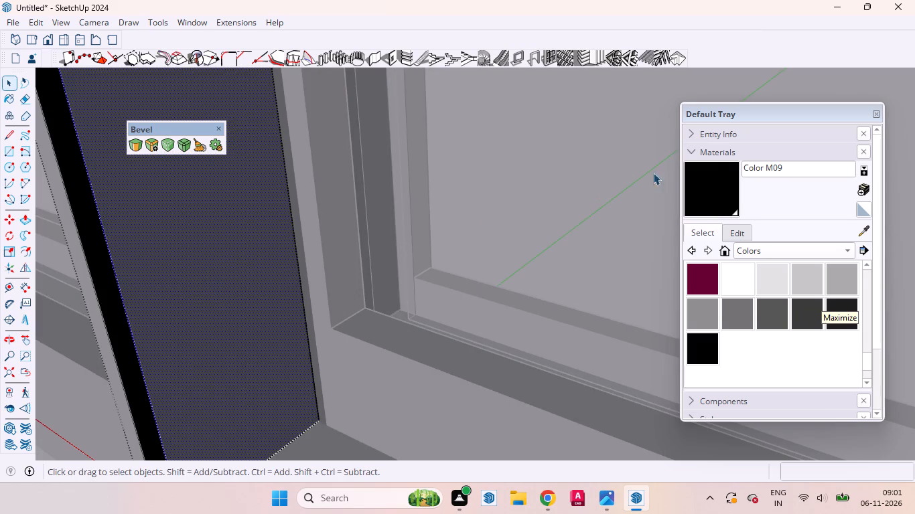
click(725, 177)
click(255, 248)
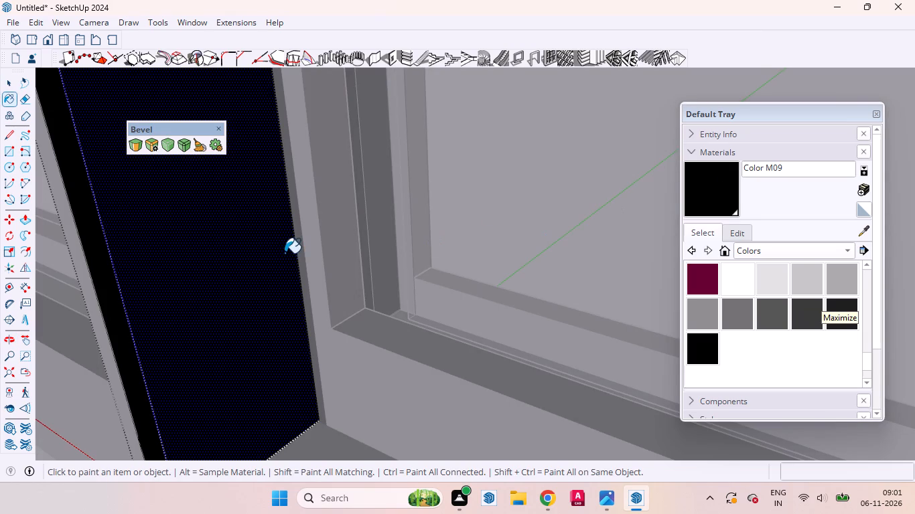
key(space)
scroll(287, 253, down, 17)
scroll(434, 216, up, 1)
scroll(434, 217, down, 12)
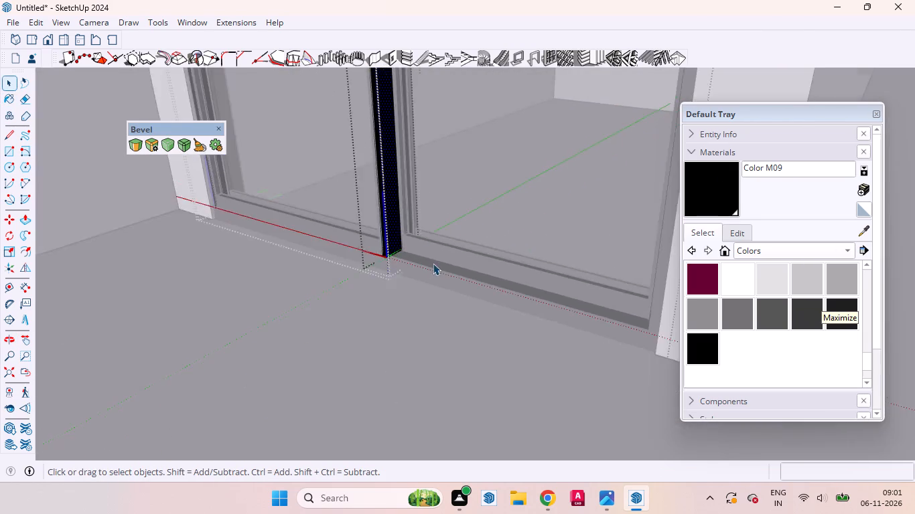
scroll(433, 263, down, 20)
scroll(433, 263, down, 5)
click(567, 384)
click(565, 373)
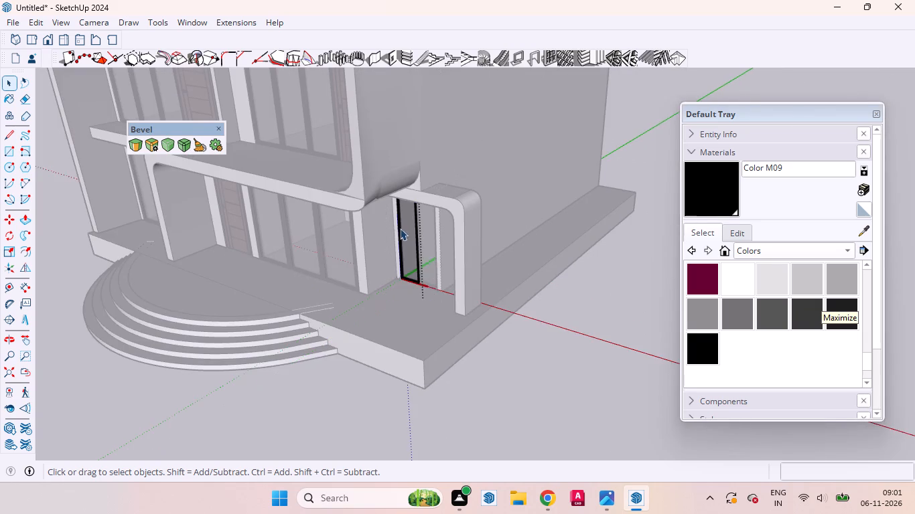
Examine the window's upper corner, side members and bottom rail for any frame faces still unpainted.
scroll(400, 223, up, 20)
scroll(400, 223, up, 1)
scroll(475, 176, up, 1)
middle_drag(475, 176, 492, 84)
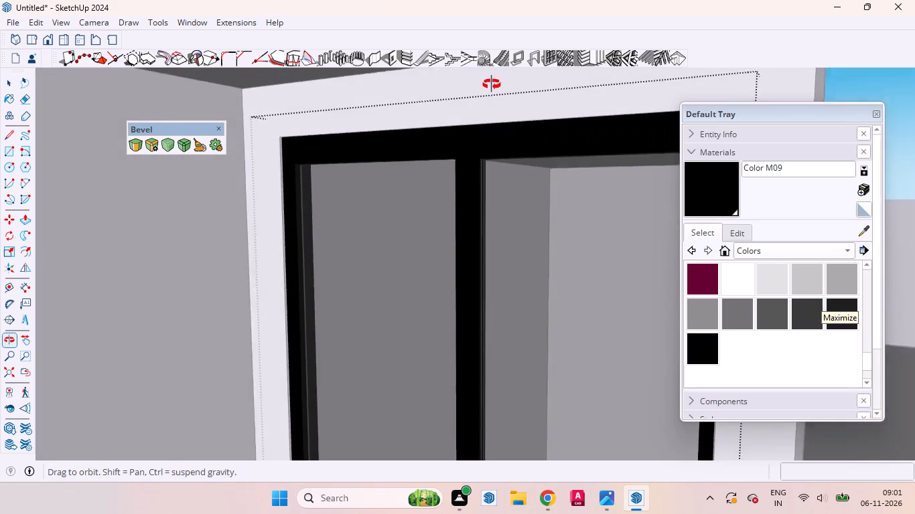
middle_drag(492, 84, 492, 83)
scroll(362, 187, up, 20)
scroll(362, 187, up, 6)
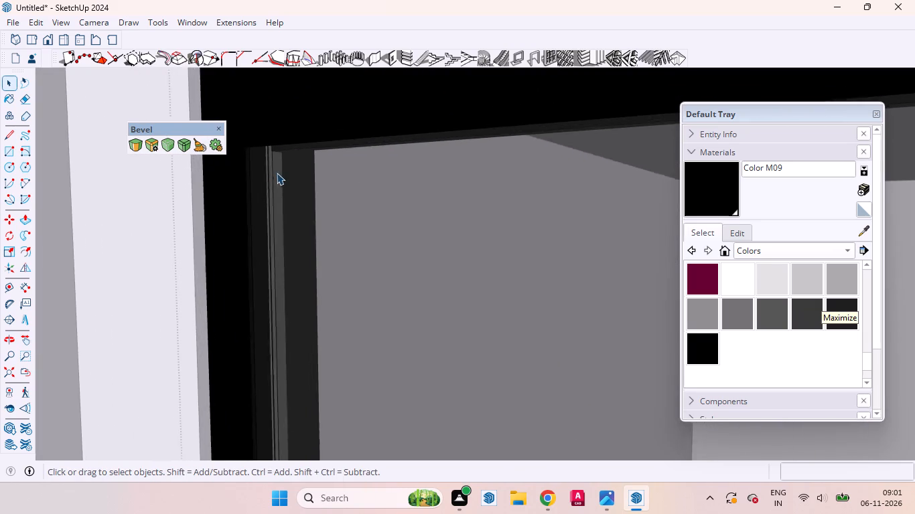
scroll(277, 173, up, 1)
middle_drag(295, 193, 236, 141)
scroll(296, 195, up, 2)
scroll(283, 133, up, 2)
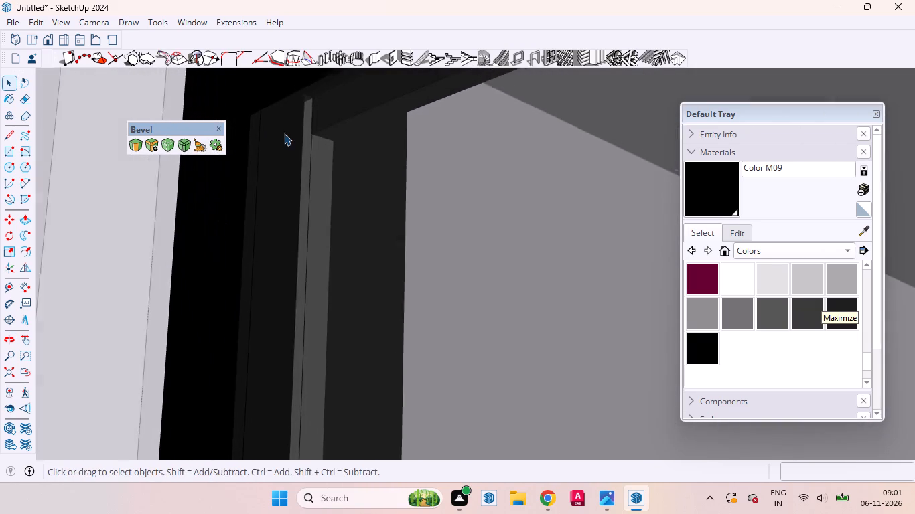
scroll(284, 133, up, 6)
scroll(324, 134, down, 13)
scroll(344, 147, down, 20)
scroll(344, 147, down, 1)
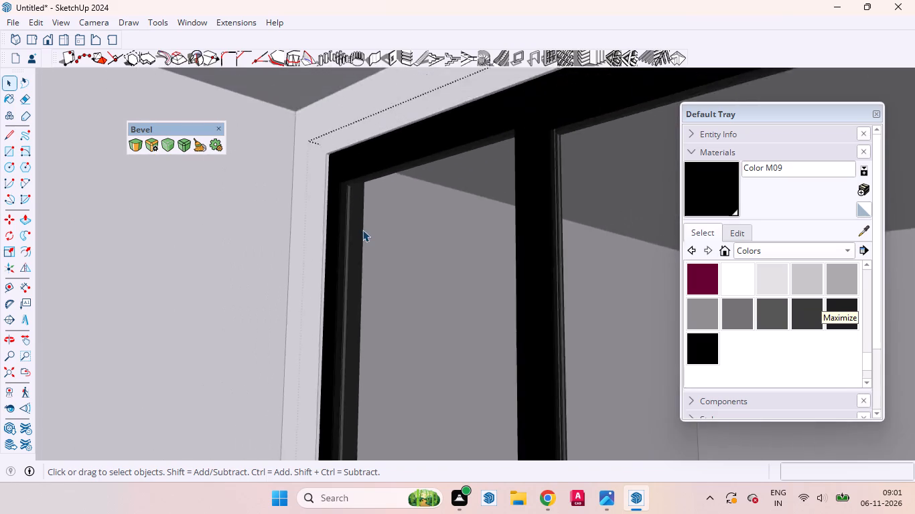
scroll(362, 230, down, 17)
scroll(370, 224, up, 1)
scroll(370, 224, down, 11)
double_click(542, 393)
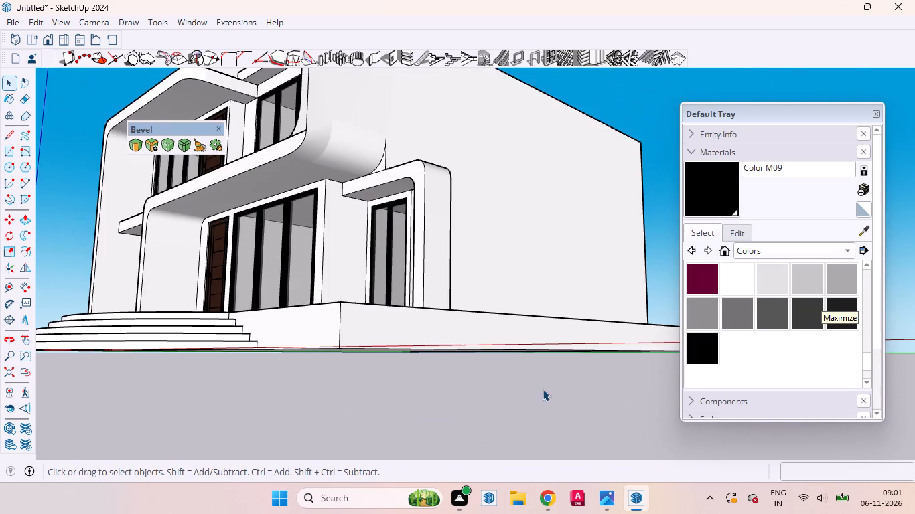
middle_drag(352, 249, 589, 299)
scroll(470, 272, up, 9)
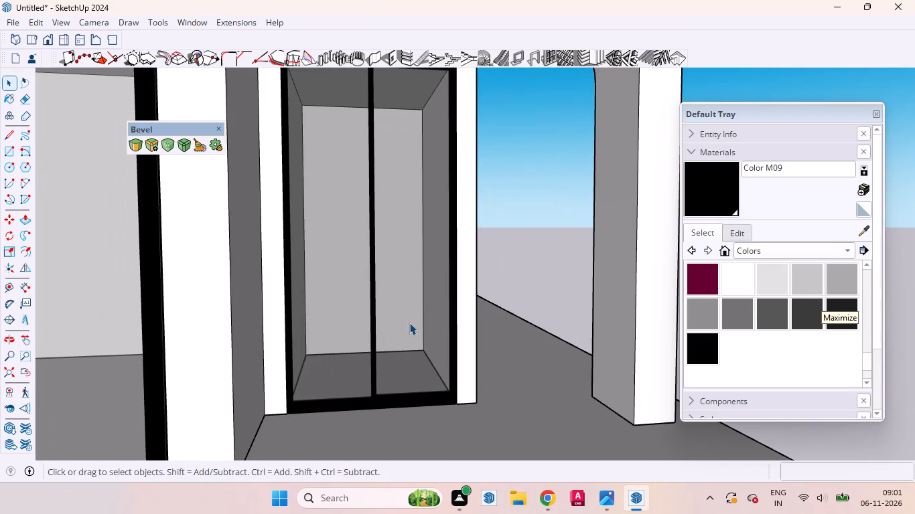
scroll(300, 435, up, 10)
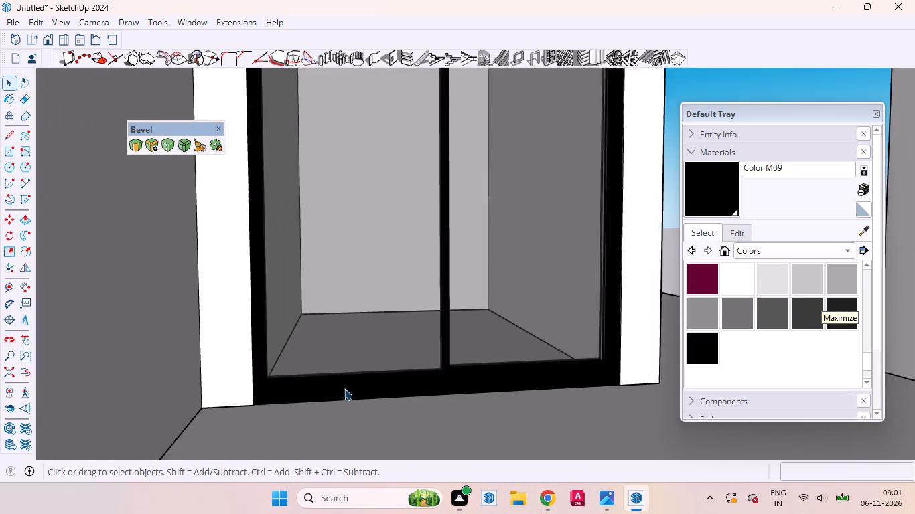
scroll(449, 348, down, 5)
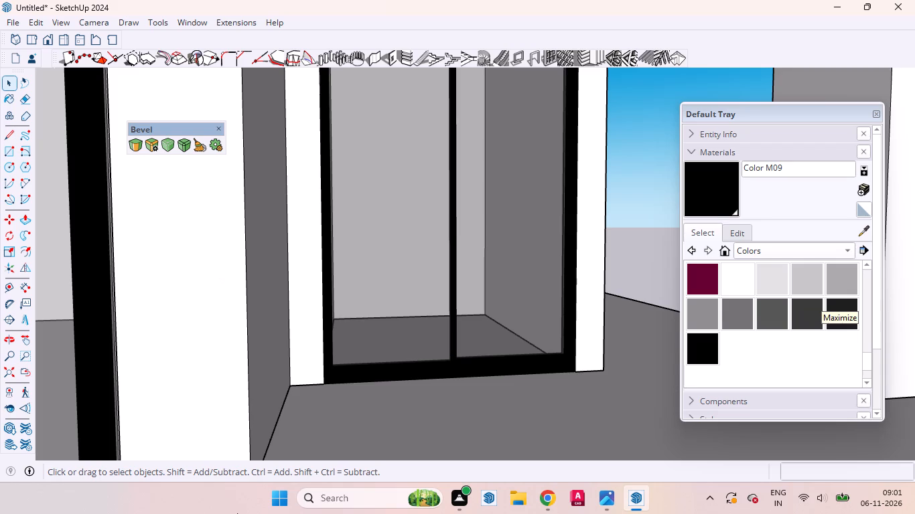
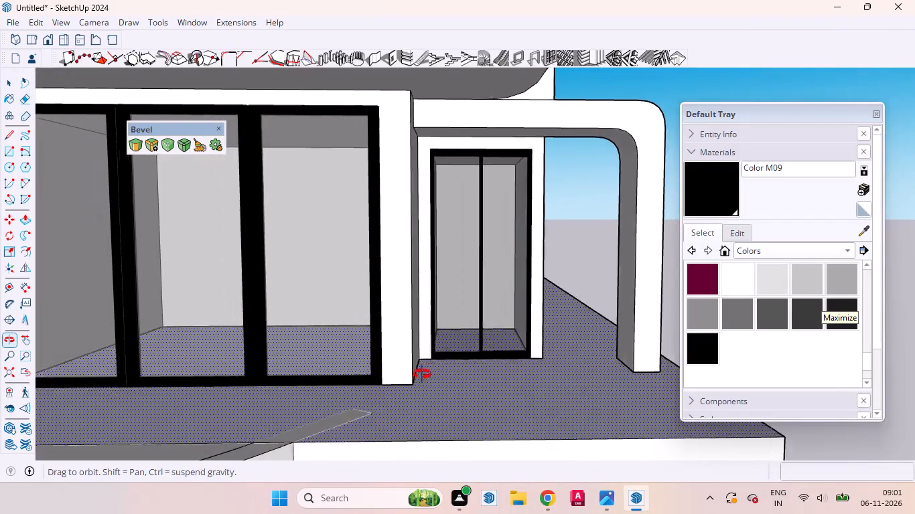
Examine the two-pane side window and the whole front of the house for faces still unfinished.
scroll(313, 345, up, 8)
scroll(343, 399, down, 6)
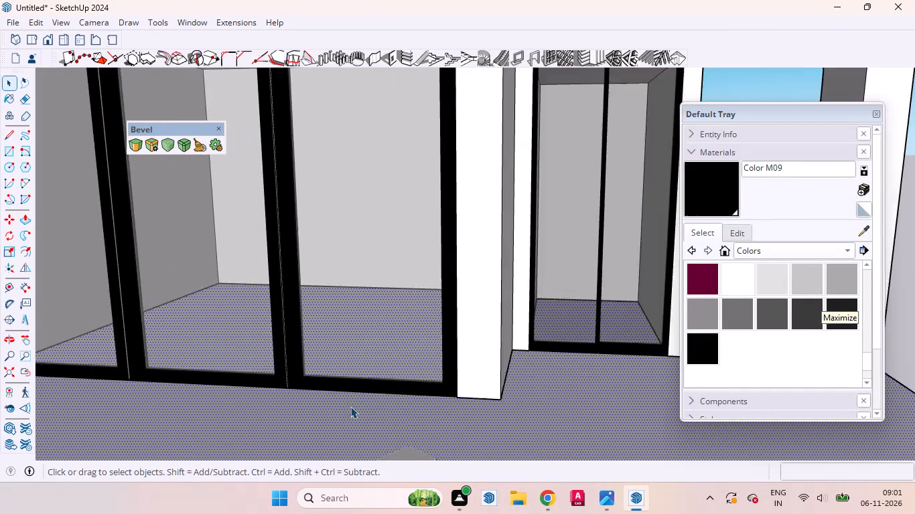
scroll(244, 386, up, 11)
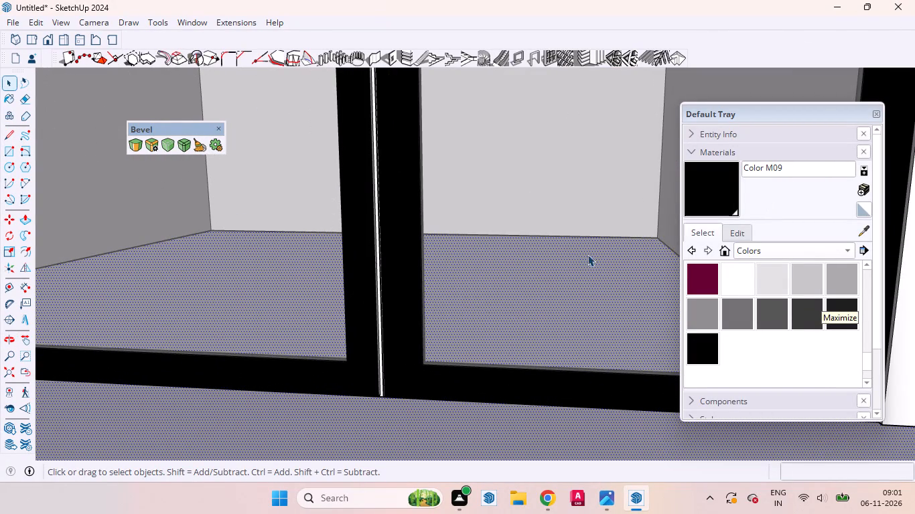
scroll(541, 296, down, 20)
scroll(541, 296, down, 4)
scroll(468, 277, up, 1)
scroll(468, 277, down, 3)
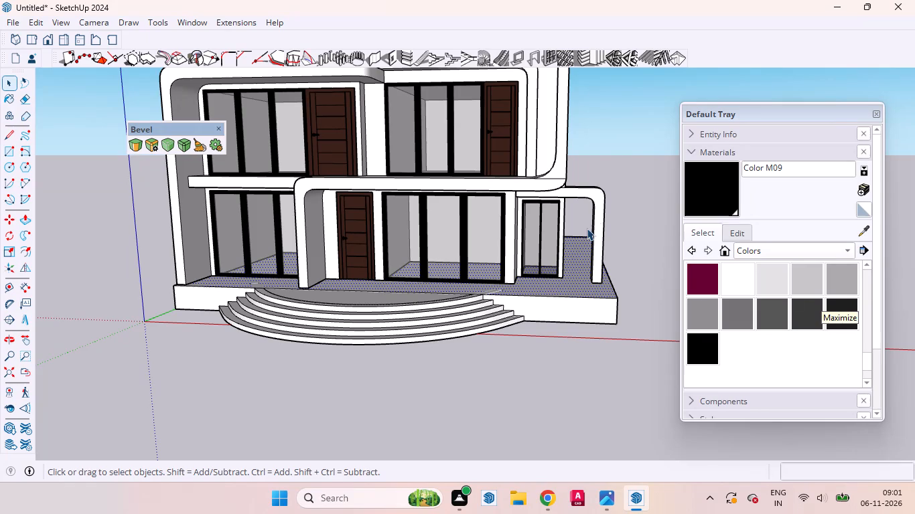
click(624, 149)
scroll(561, 206, up, 2)
scroll(561, 207, down, 2)
scroll(561, 207, up, 13)
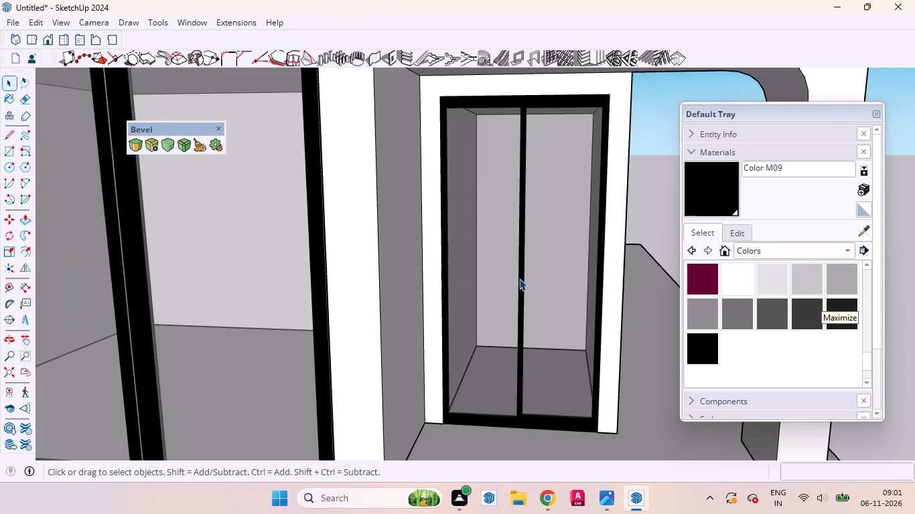
middle_drag(529, 283, 624, 304)
scroll(519, 238, down, 20)
scroll(519, 238, down, 1)
scroll(493, 205, up, 1)
scroll(493, 205, down, 3)
scroll(597, 203, down, 3)
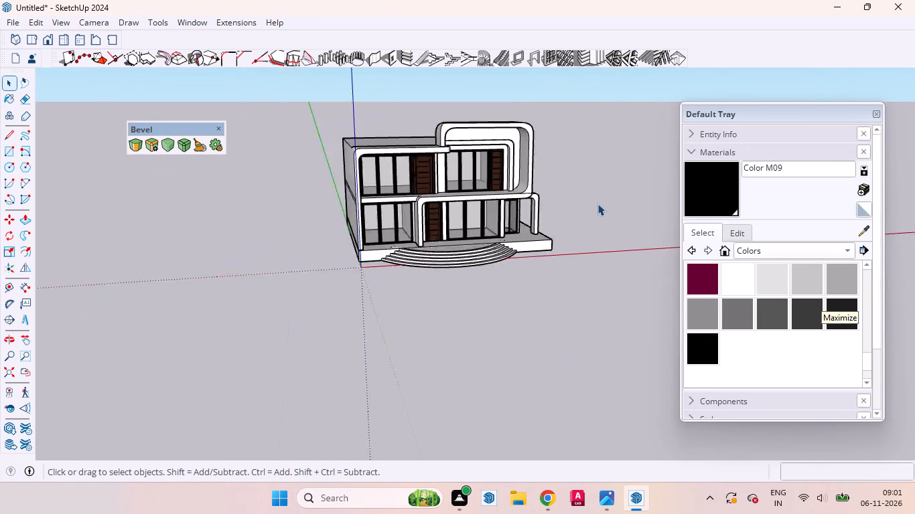
scroll(597, 203, down, 3)
middle_drag(563, 191, 490, 122)
scroll(522, 140, up, 11)
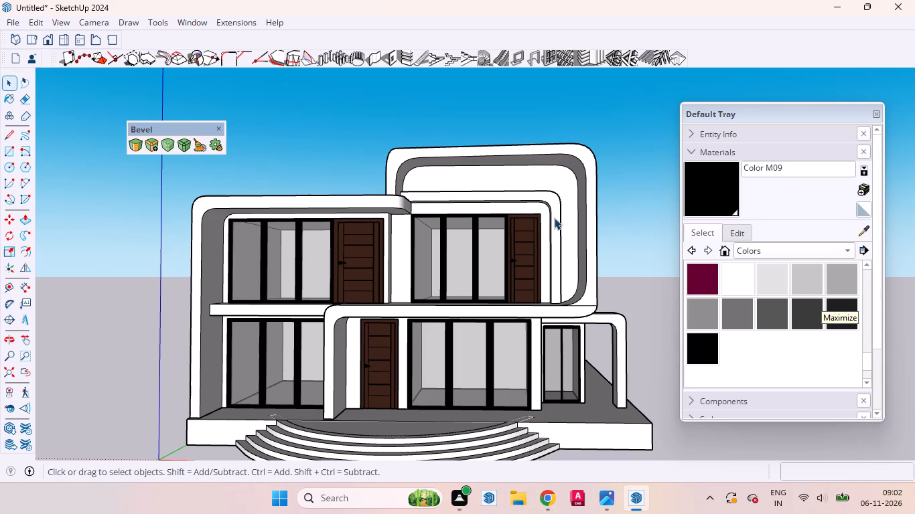
scroll(604, 331, up, 4)
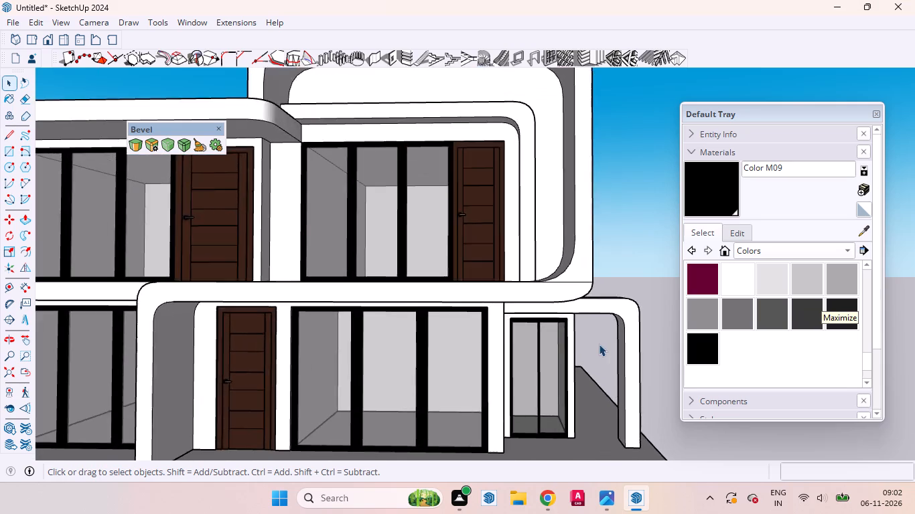
scroll(599, 344, up, 9)
scroll(577, 292, down, 5)
middle_drag(589, 322, 589, 320)
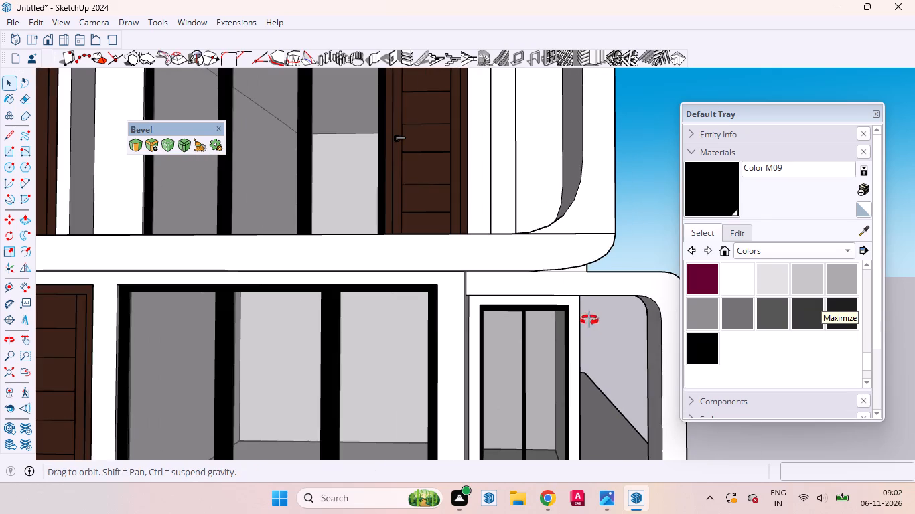
middle_drag(589, 320, 598, 278)
scroll(493, 377, down, 13)
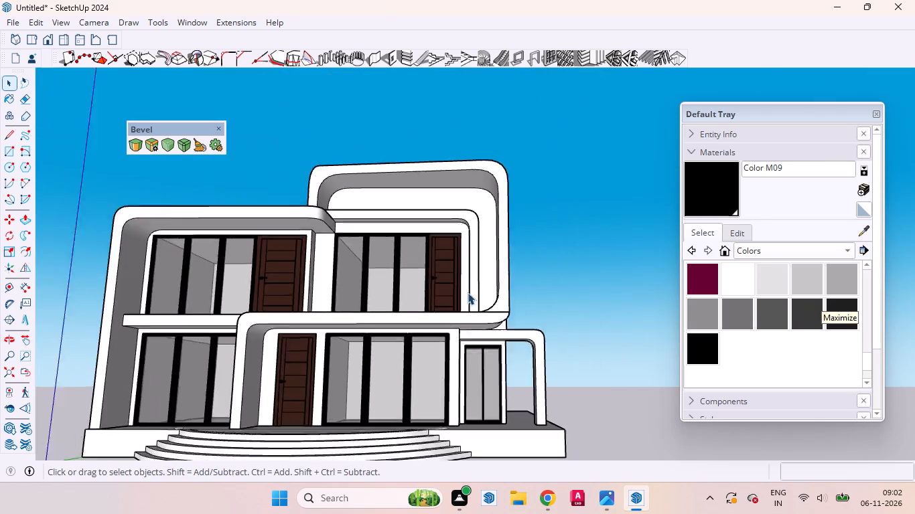
scroll(468, 292, down, 2)
scroll(535, 312, up, 3)
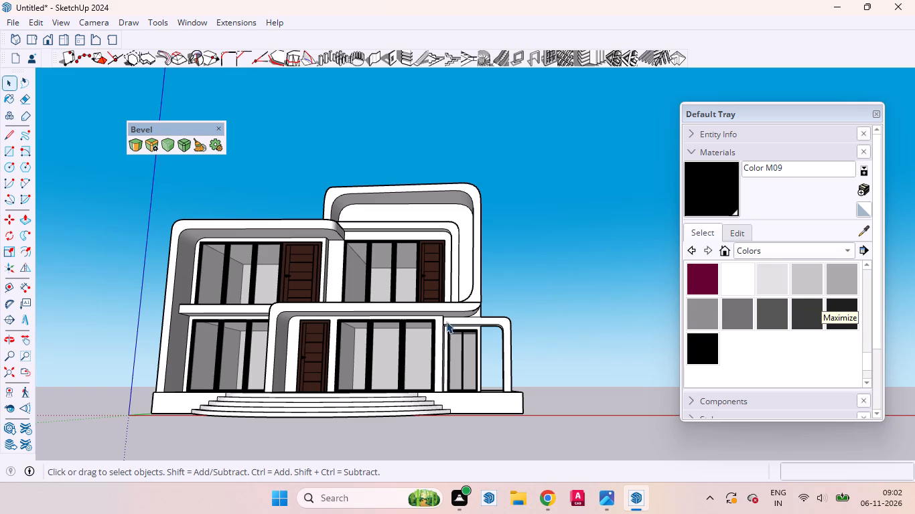
Paint the front face and inner faces of the rounded upper-floor surround with black Color M09 inside the house group.
click(711, 350)
scroll(510, 183, up, 5)
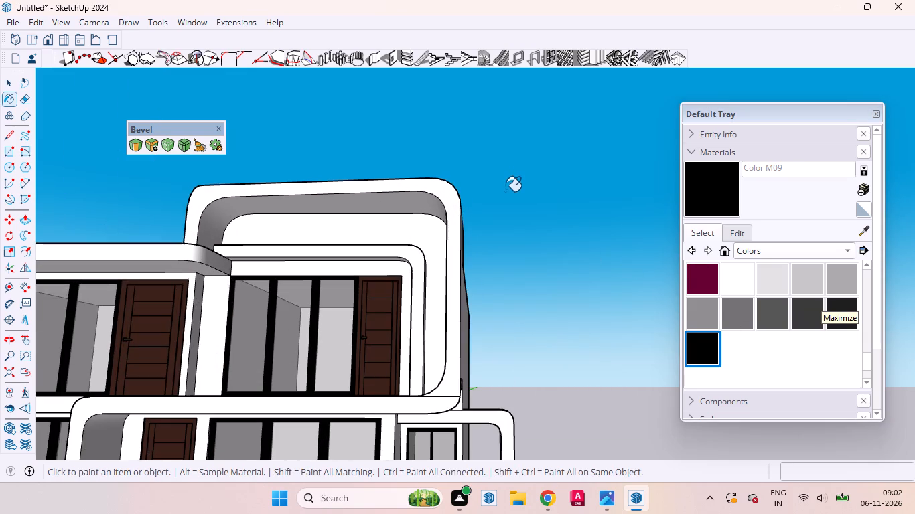
key(space)
triple_click(457, 218)
click(452, 207)
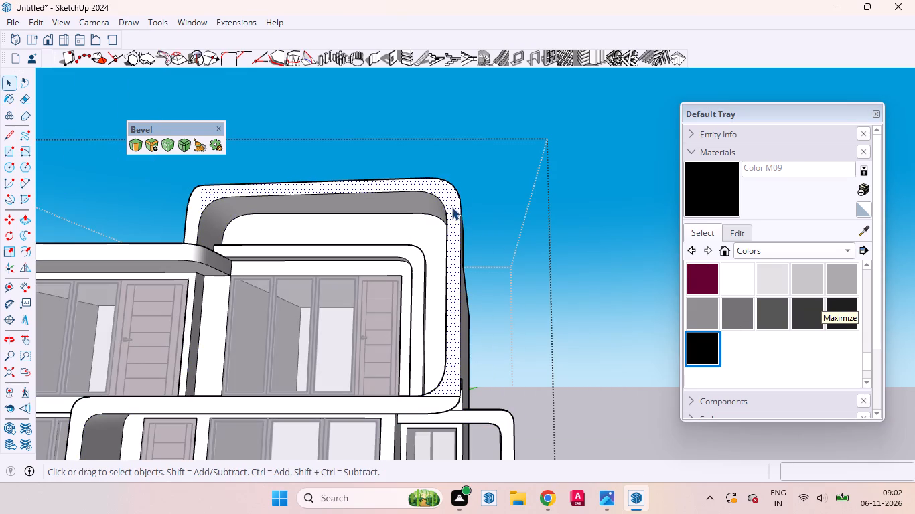
click(713, 341)
scroll(421, 193, up, 3)
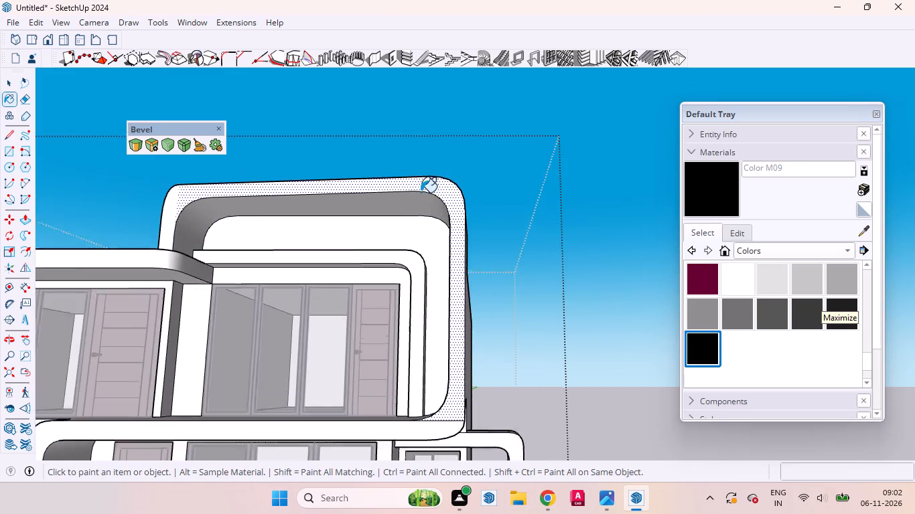
scroll(421, 192, up, 2)
click(445, 185)
click(421, 213)
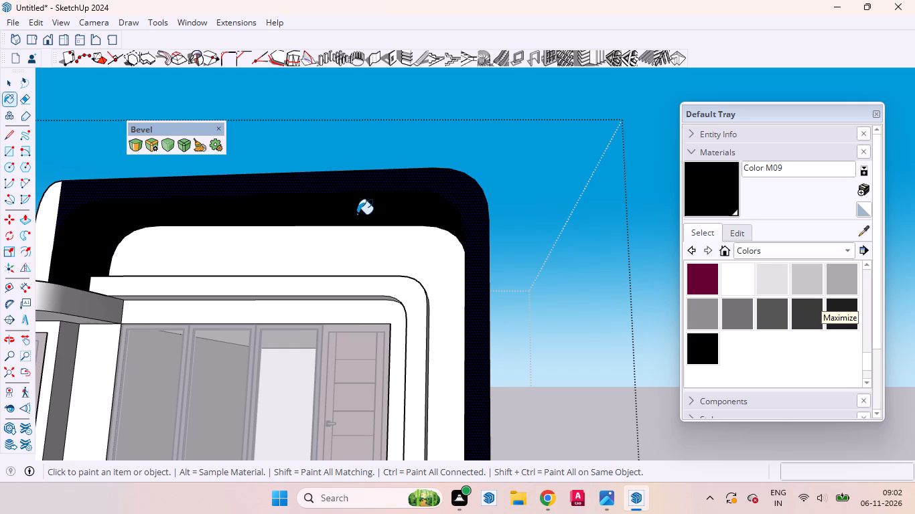
Paint the balcony slab's front edge and underside and the porch frame's front face with black Color M09.
scroll(401, 185, down, 9)
middle_drag(397, 248, 547, 442)
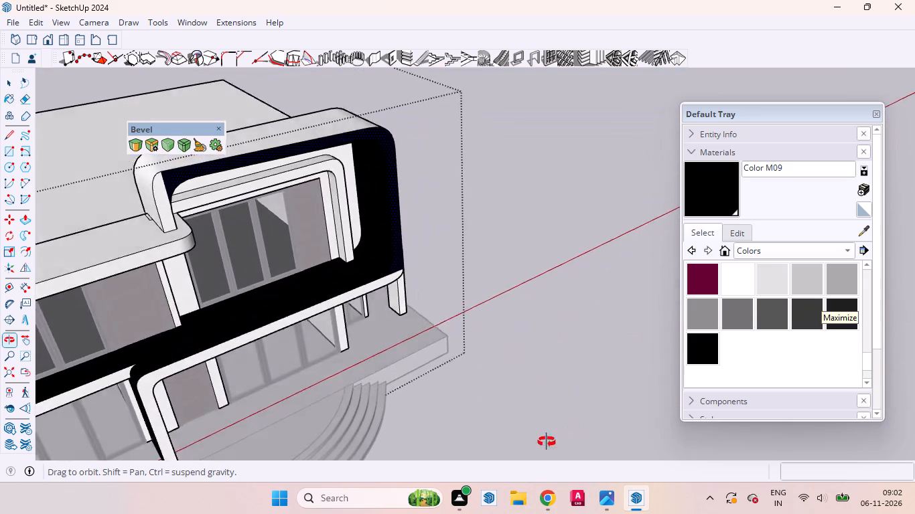
middle_drag(547, 442, 439, 337)
scroll(439, 335, up, 1)
scroll(354, 224, down, 5)
scroll(234, 278, up, 8)
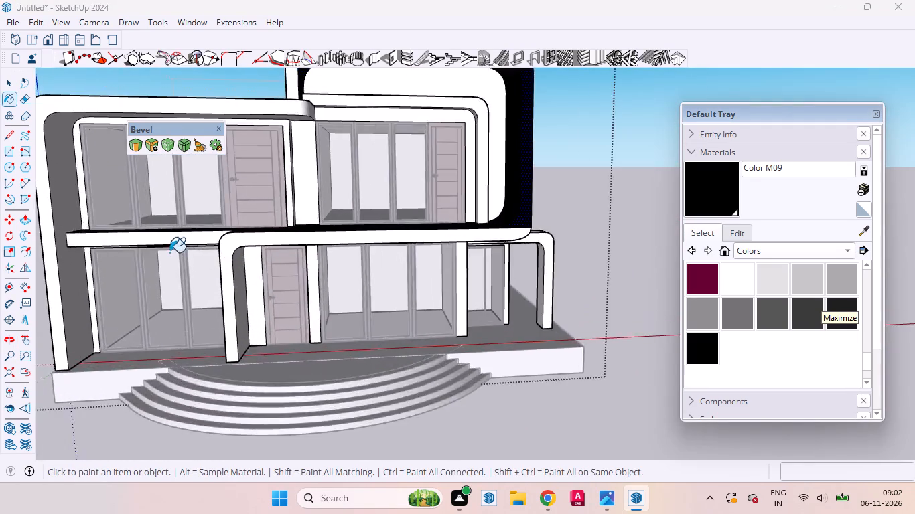
scroll(169, 252, up, 8)
click(167, 221)
scroll(148, 228, up, 1)
middle_drag(148, 228, 275, 131)
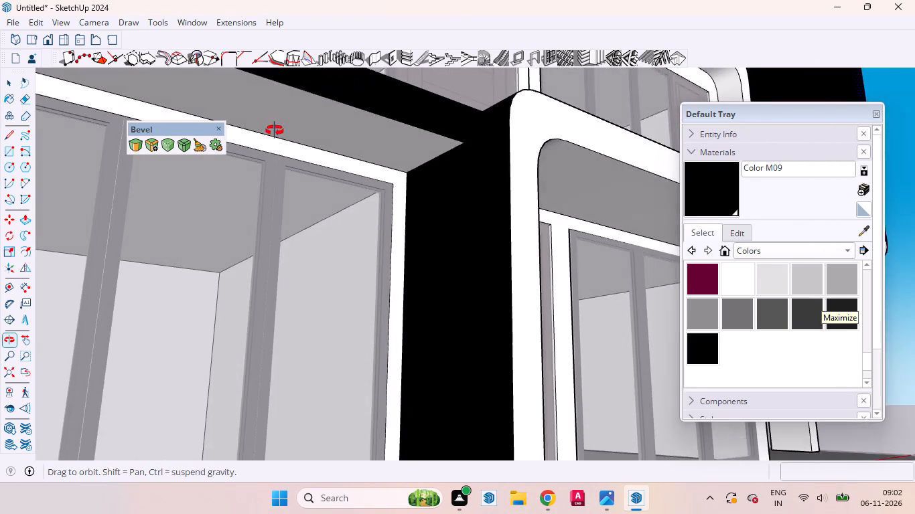
middle_drag(275, 131, 275, 128)
click(307, 115)
scroll(279, 175, down, 5)
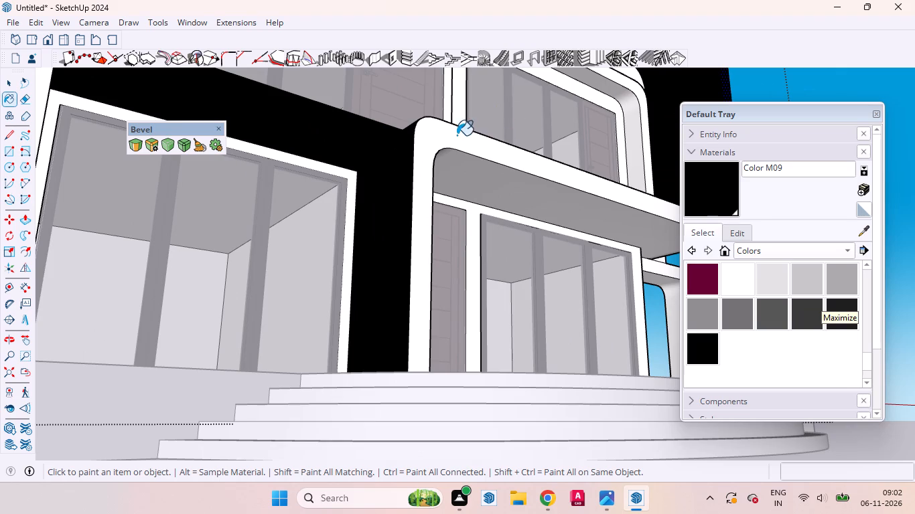
click(453, 135)
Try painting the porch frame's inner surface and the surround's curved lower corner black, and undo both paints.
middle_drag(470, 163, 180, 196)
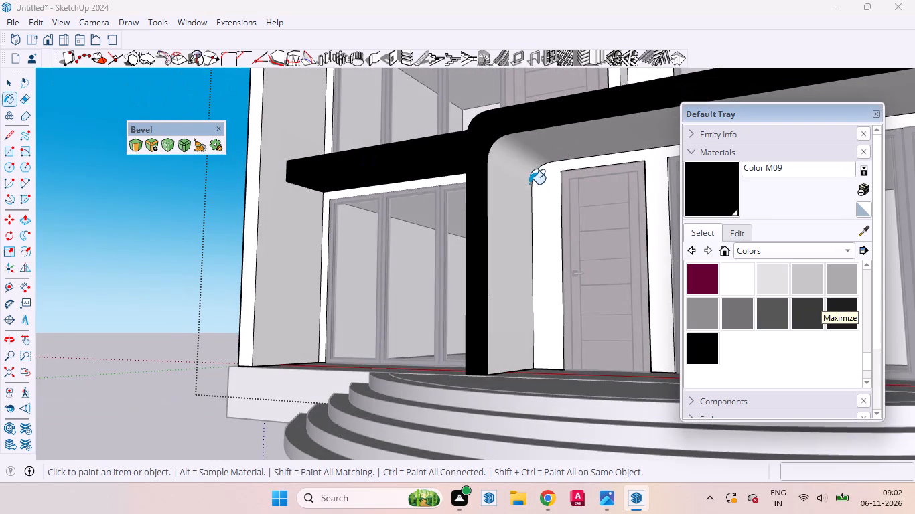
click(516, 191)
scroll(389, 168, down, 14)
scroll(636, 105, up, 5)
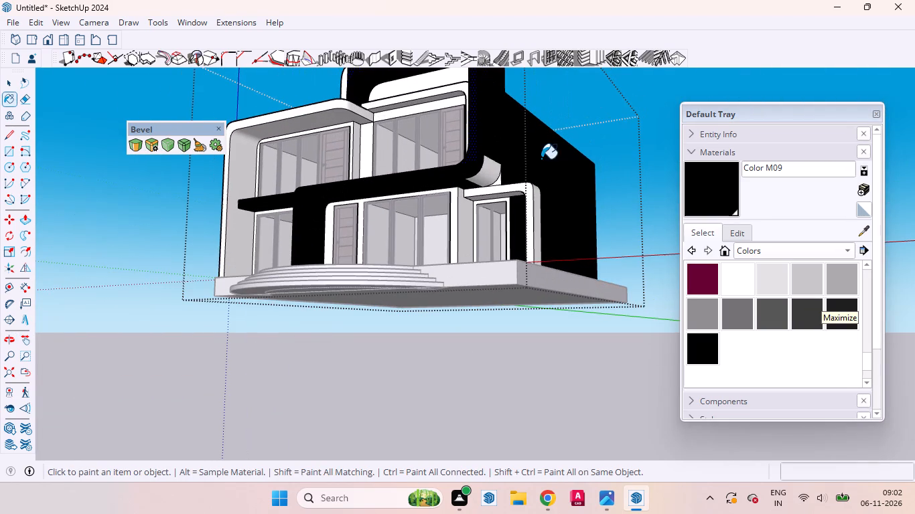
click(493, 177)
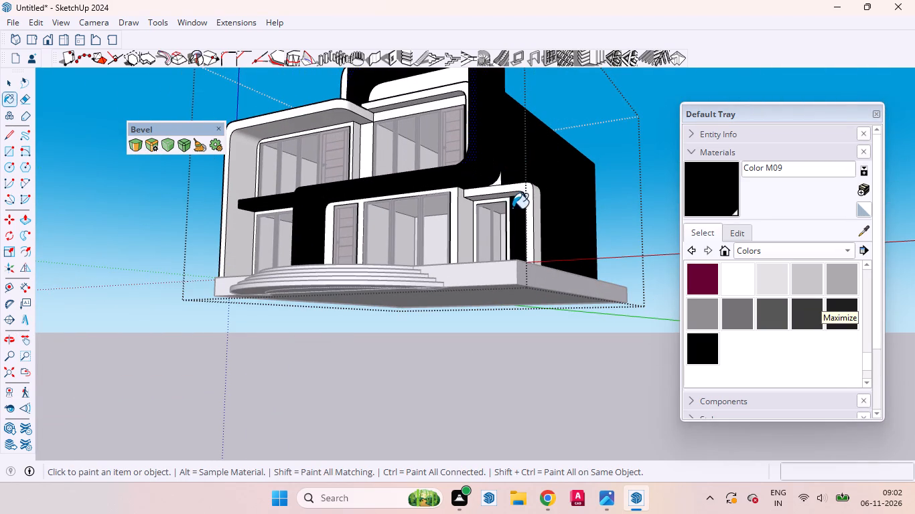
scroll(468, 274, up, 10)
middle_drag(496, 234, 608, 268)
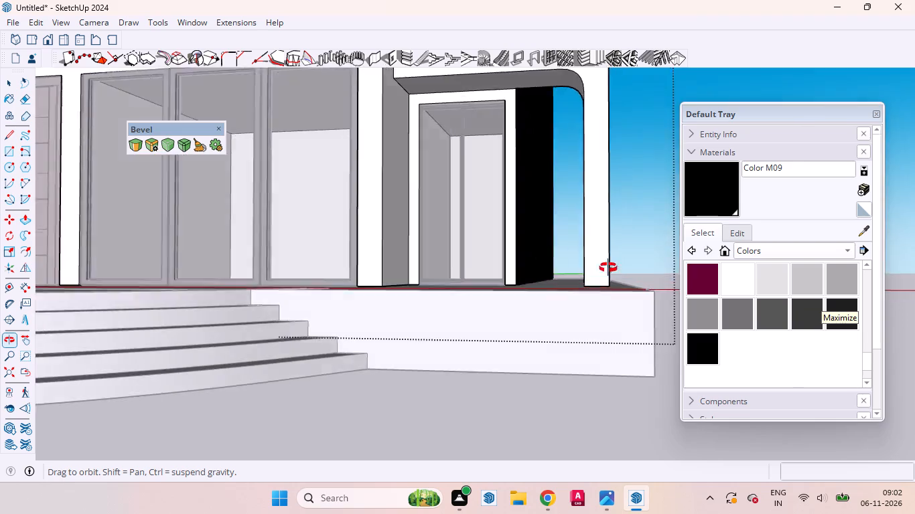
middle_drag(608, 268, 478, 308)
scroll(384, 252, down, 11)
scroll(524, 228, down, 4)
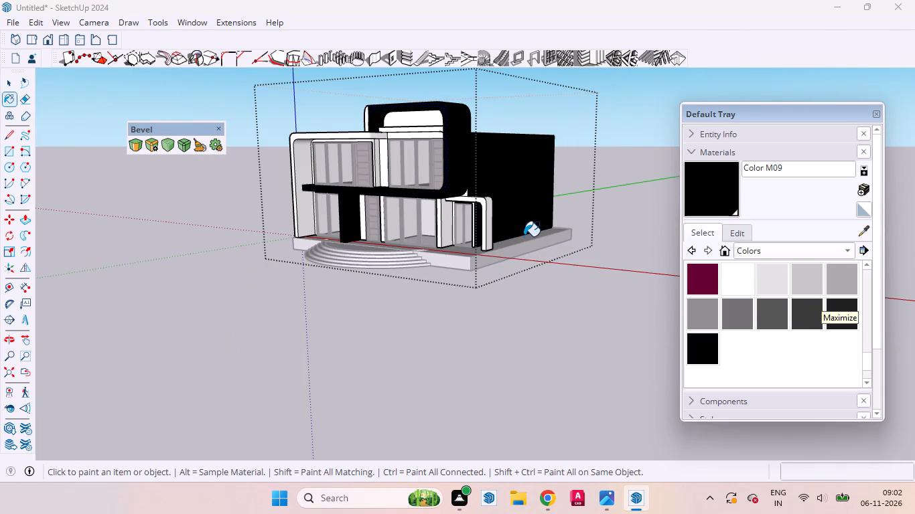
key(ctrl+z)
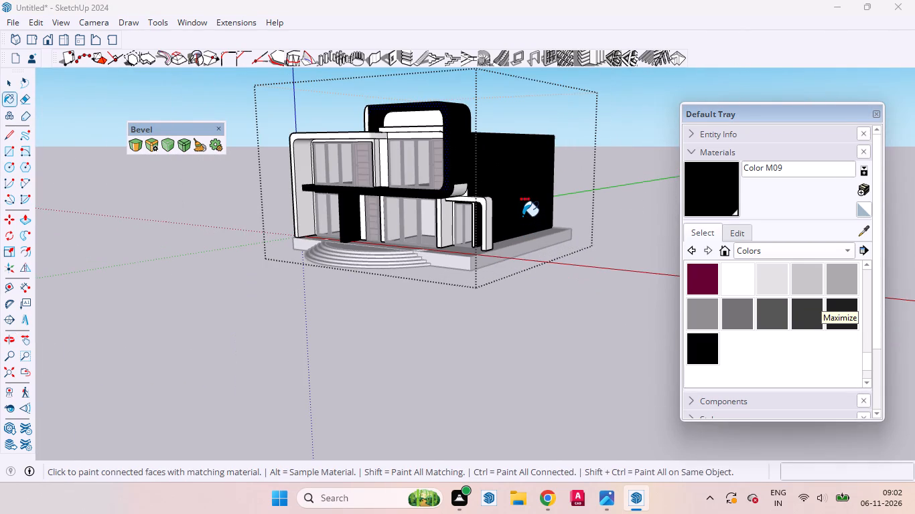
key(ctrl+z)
Draw a vertical line about 11' 9" long down the side wall from the roof-side corner of the surround to the side canopy.
scroll(456, 162, up, 4)
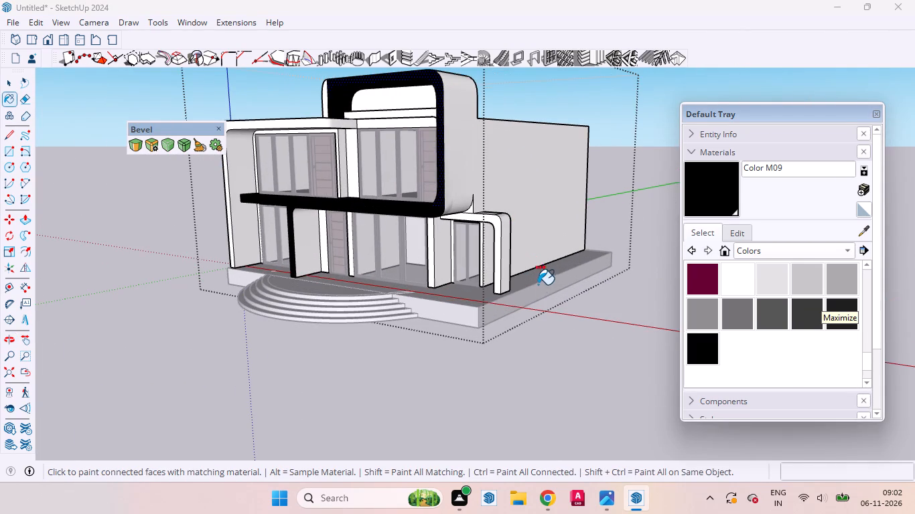
key(space)
key(l)
scroll(490, 160, up, 2)
scroll(493, 133, down, 1)
scroll(493, 131, up, 4)
middle_drag(548, 169, 414, 228)
scroll(548, 169, up, 1)
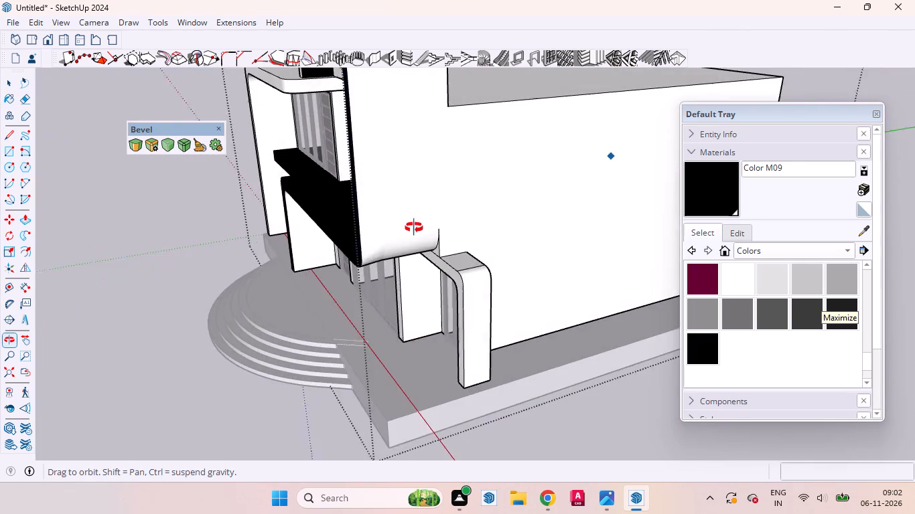
middle_drag(414, 228, 395, 226)
click(448, 104)
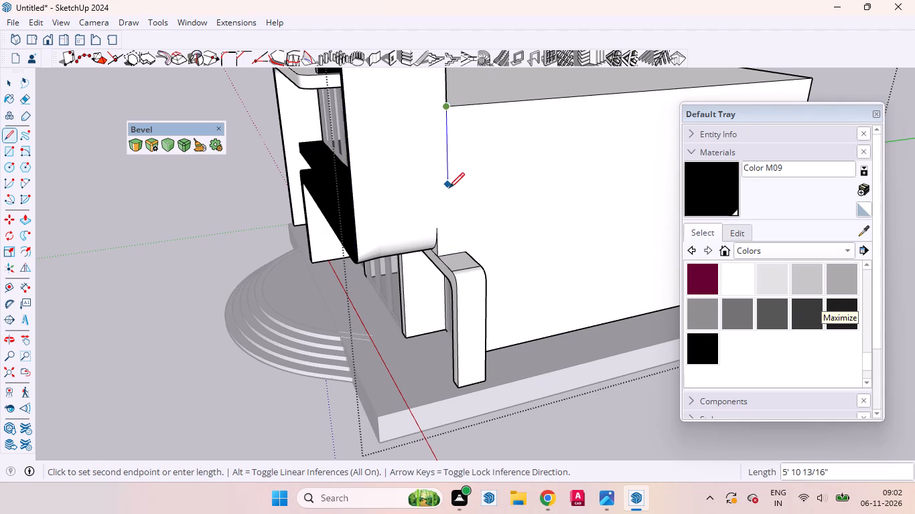
click(456, 253)
key(space)
Paint the surround's separated outer side face and its curved lower corner with black Color M09.
click(419, 170)
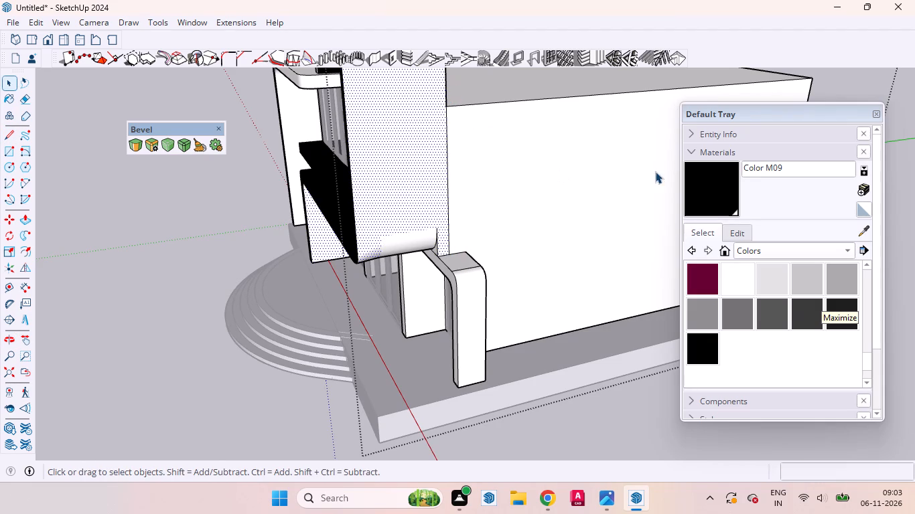
click(697, 189)
click(389, 175)
scroll(398, 254, up, 4)
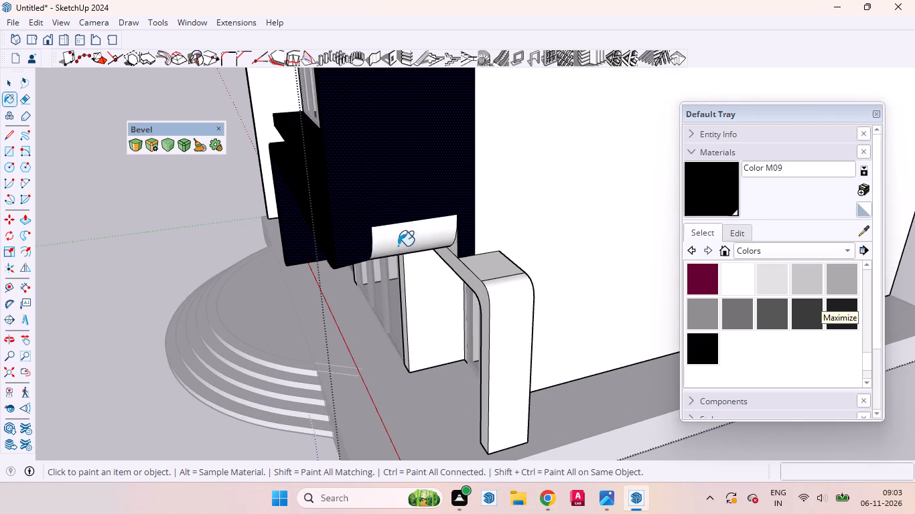
click(399, 240)
Paint the upper surround's outer end face above the lower roof with black Color M09 and leave the house group.
middle_drag(399, 260, 490, 151)
scroll(402, 260, up, 1)
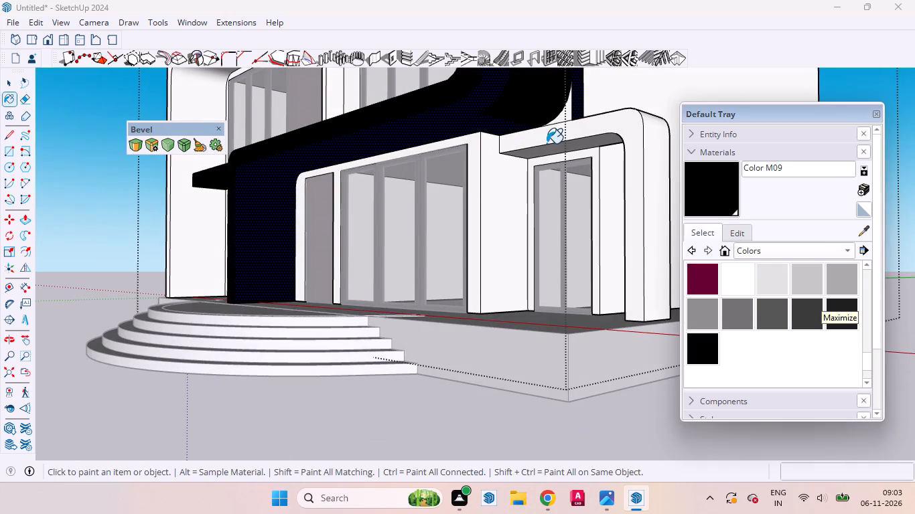
scroll(503, 193, down, 16)
middle_drag(455, 288, 619, 311)
scroll(478, 129, up, 4)
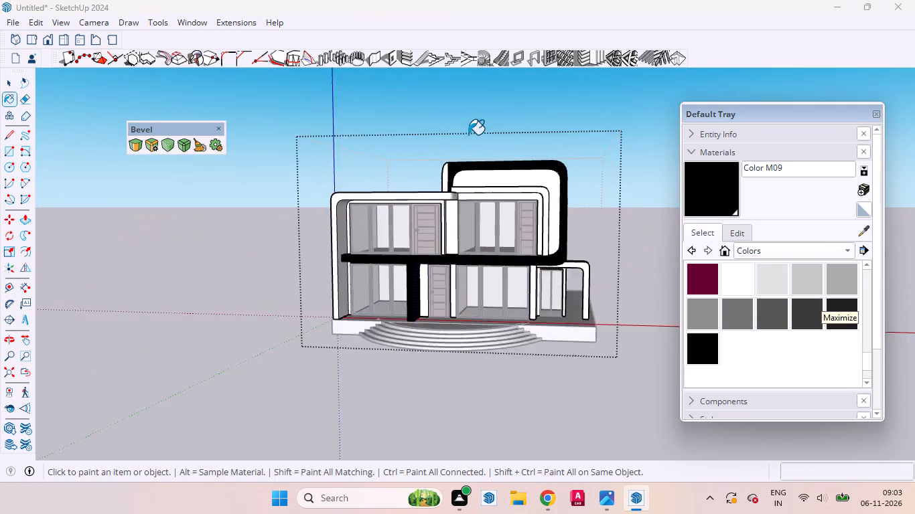
scroll(468, 135, up, 13)
click(439, 168)
middle_drag(410, 170, 695, 232)
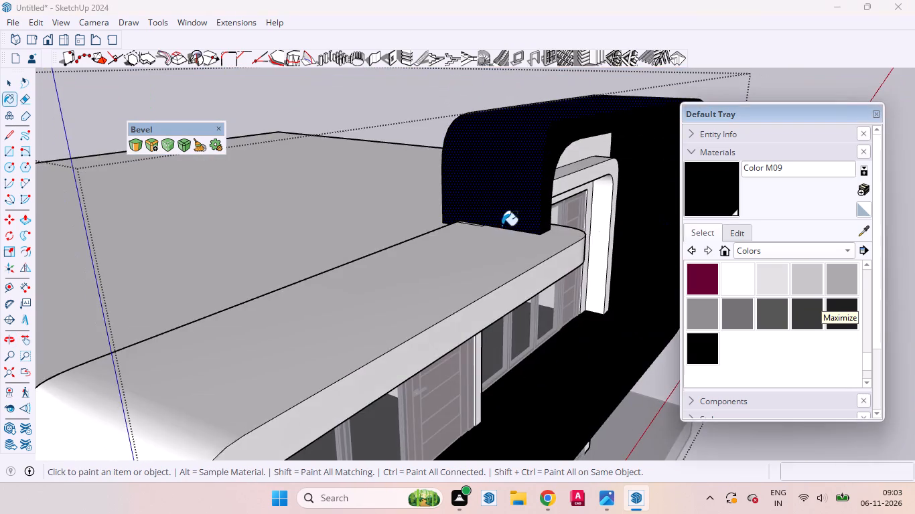
scroll(500, 226, down, 12)
key(space)
click(578, 165)
click(587, 178)
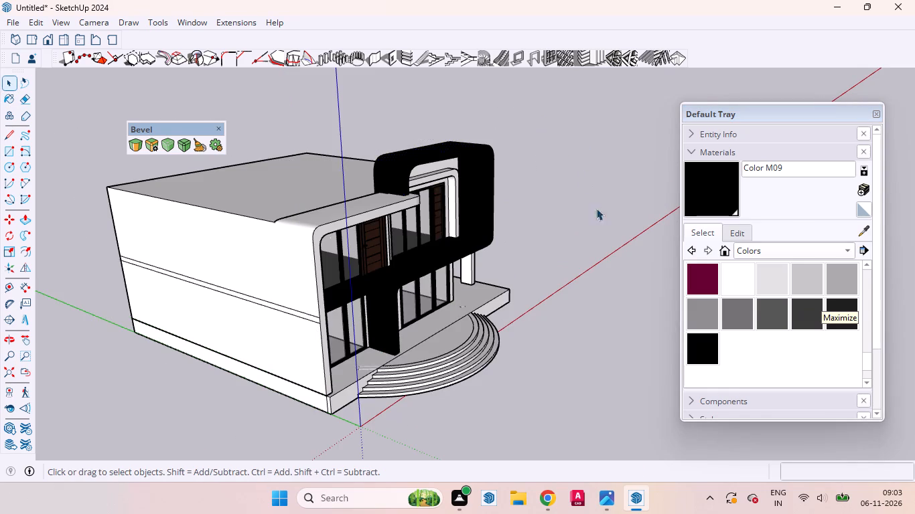
Examine the black surround, slab and porch frame from the front and from above.
middle_drag(614, 310, 214, 238)
scroll(462, 176, up, 2)
scroll(476, 176, down, 1)
scroll(480, 179, up, 7)
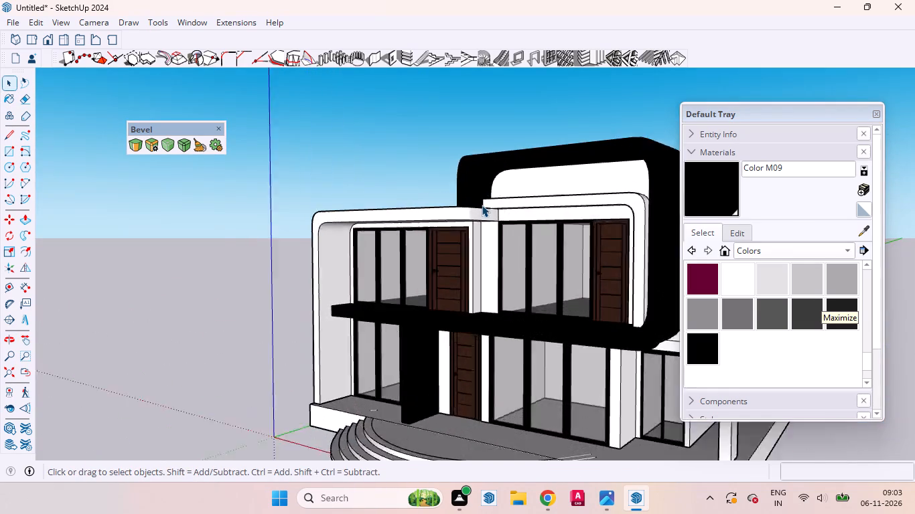
scroll(482, 205, up, 2)
scroll(478, 257, down, 6)
scroll(535, 294, up, 1)
middle_drag(538, 294, 662, 441)
scroll(367, 320, down, 6)
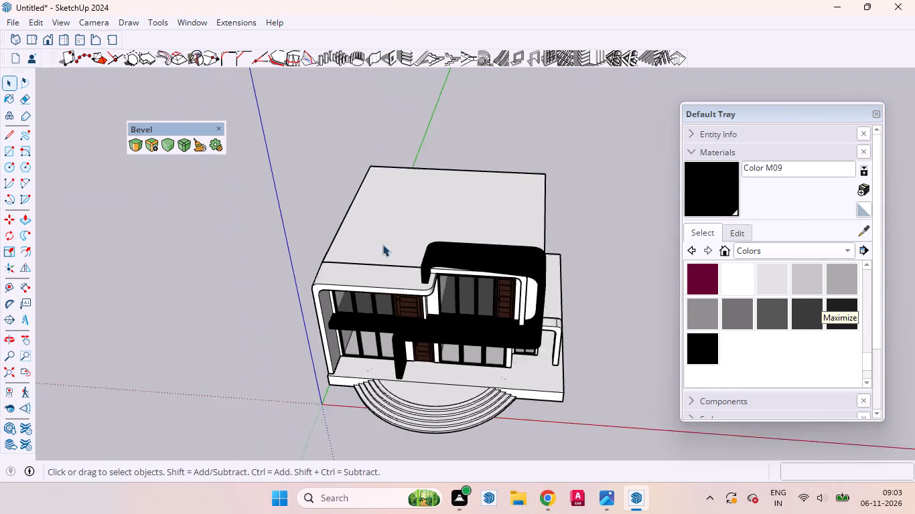
Examine the front of the house from above and below, including the white surround beside the black upper surround.
scroll(382, 244, down, 4)
scroll(445, 349, up, 8)
middle_drag(430, 376, 515, 183)
scroll(439, 155, up, 11)
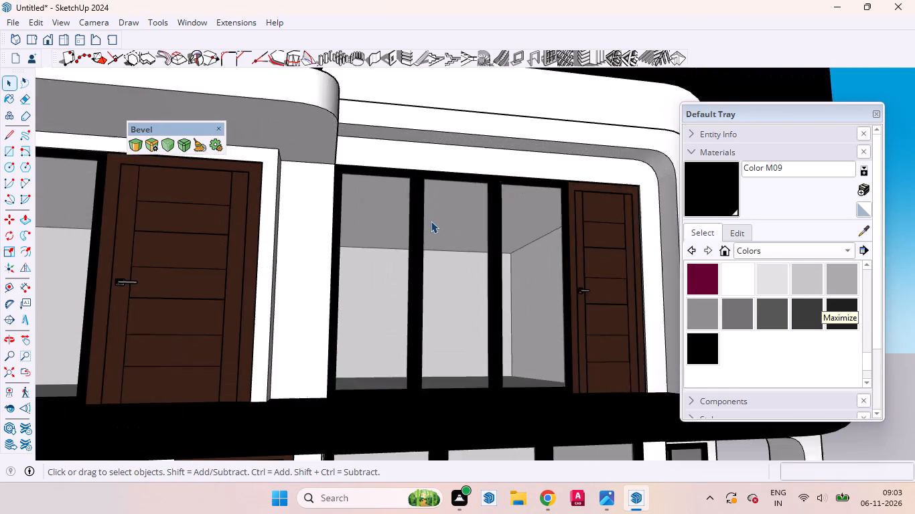
scroll(431, 222, down, 6)
scroll(486, 139, down, 5)
middle_drag(504, 188, 524, 65)
scroll(253, 204, up, 6)
middle_drag(386, 234, 253, 242)
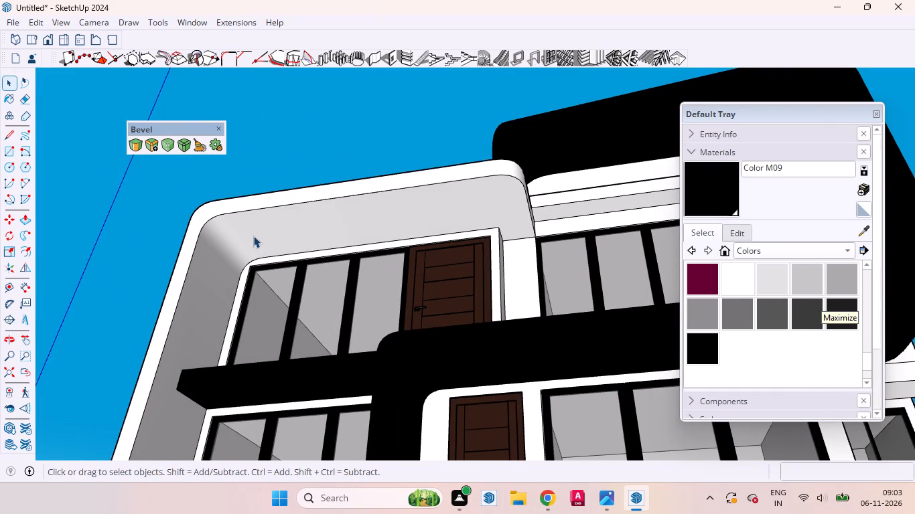
scroll(257, 232, down, 2)
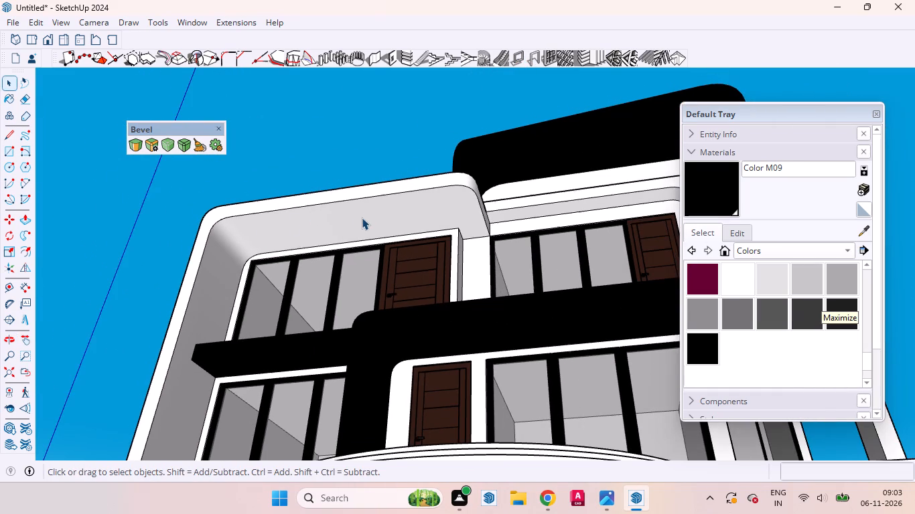
scroll(226, 221, up, 5)
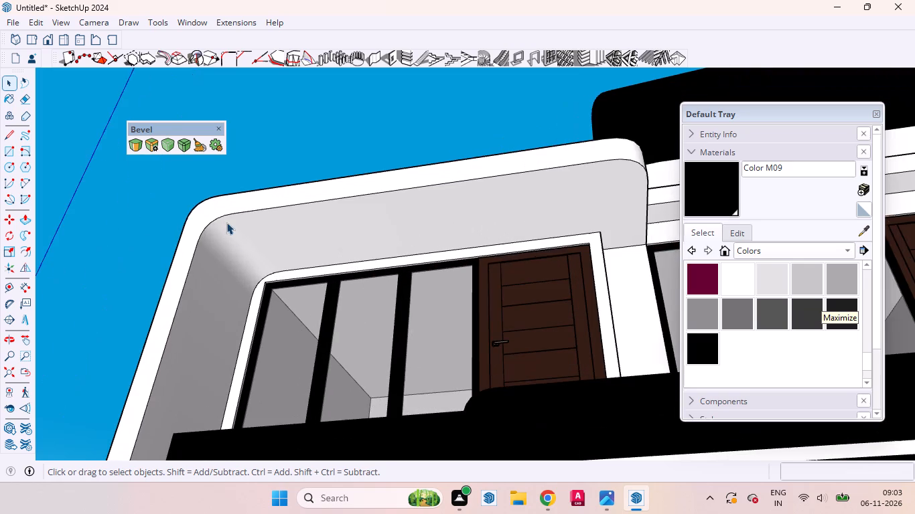
Open the house group for editing at the rounded front face of the white surround.
middle_drag(267, 227, 239, 213)
click(244, 216)
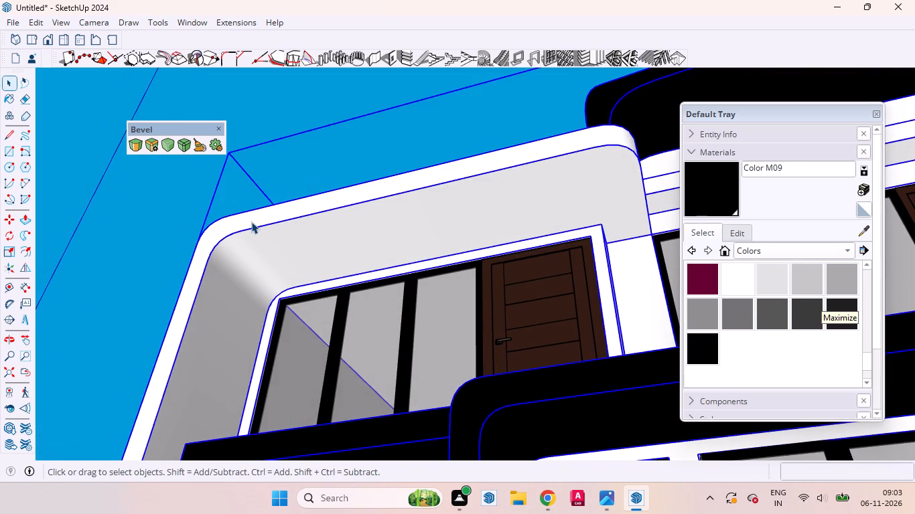
triple_click(251, 222)
click(251, 220)
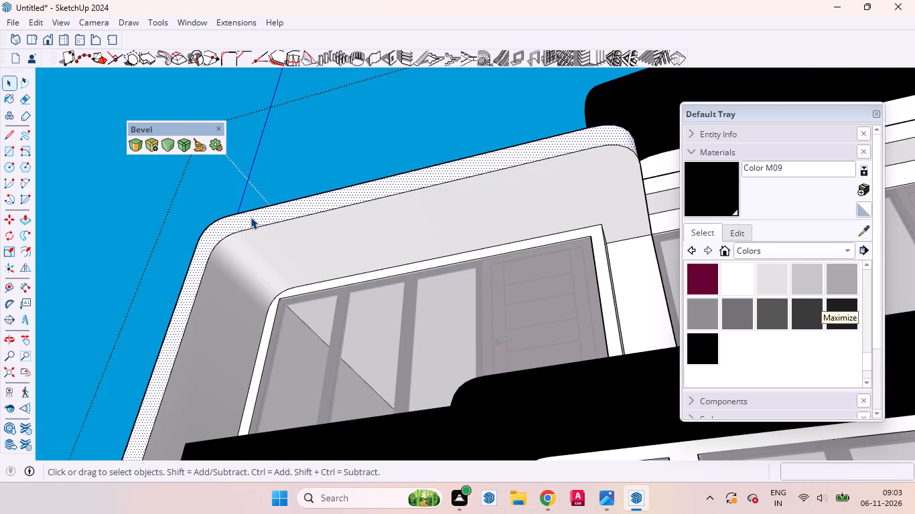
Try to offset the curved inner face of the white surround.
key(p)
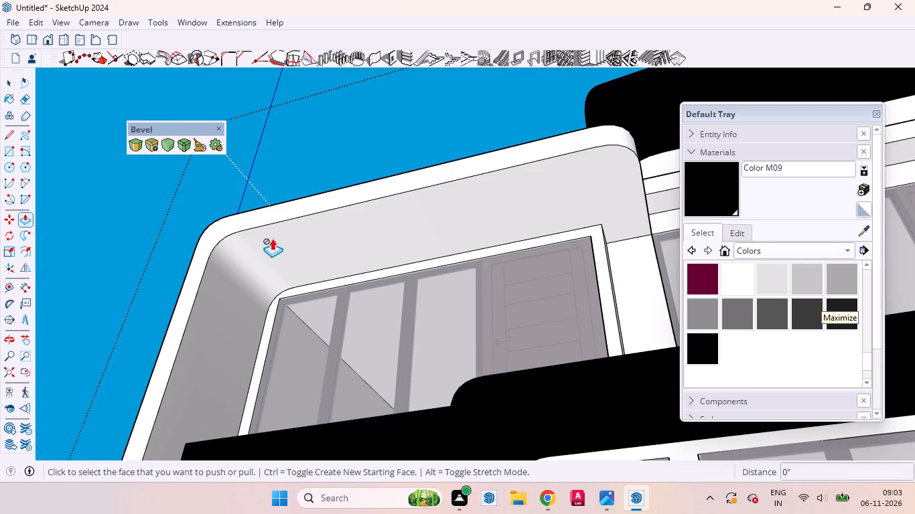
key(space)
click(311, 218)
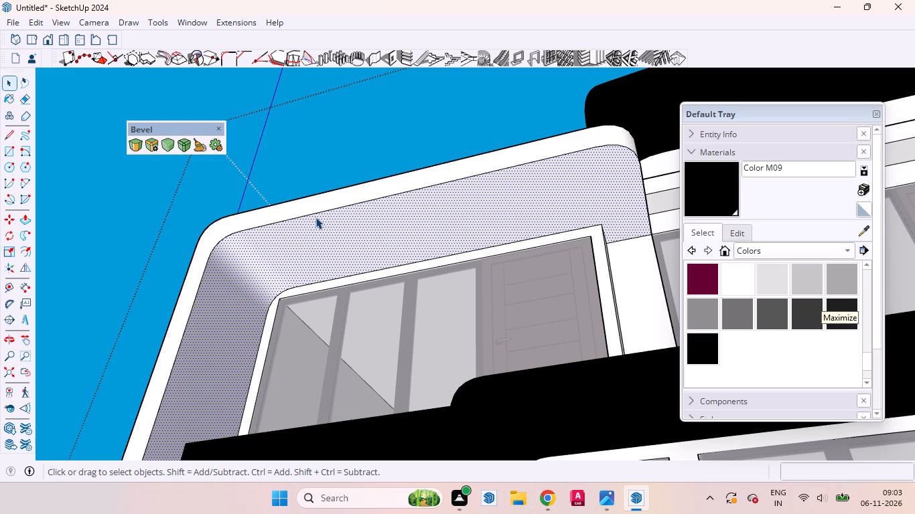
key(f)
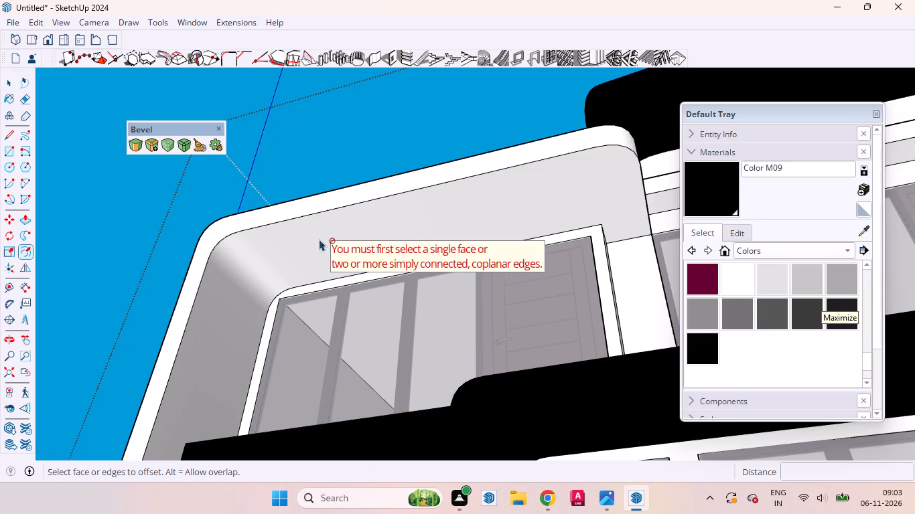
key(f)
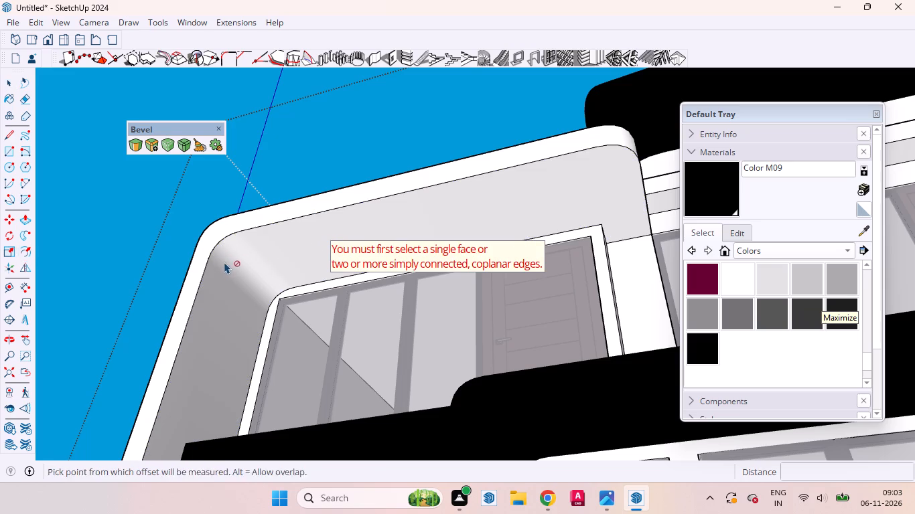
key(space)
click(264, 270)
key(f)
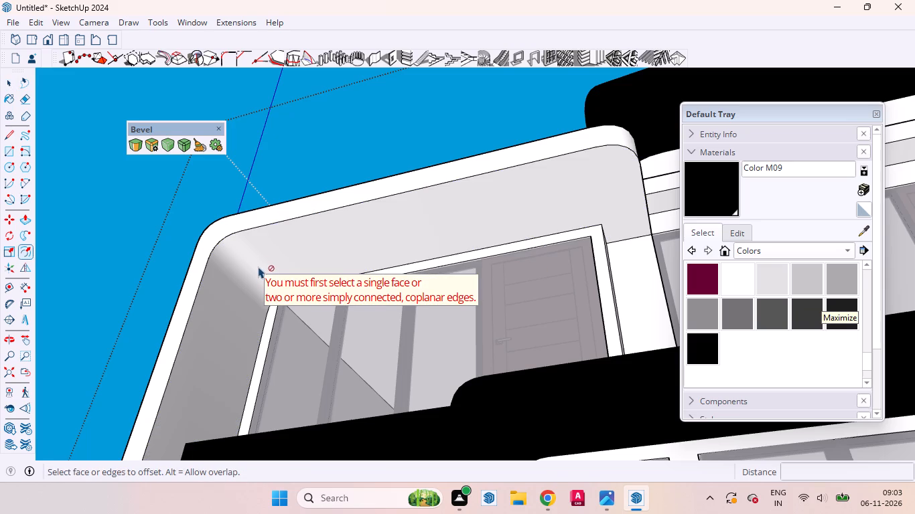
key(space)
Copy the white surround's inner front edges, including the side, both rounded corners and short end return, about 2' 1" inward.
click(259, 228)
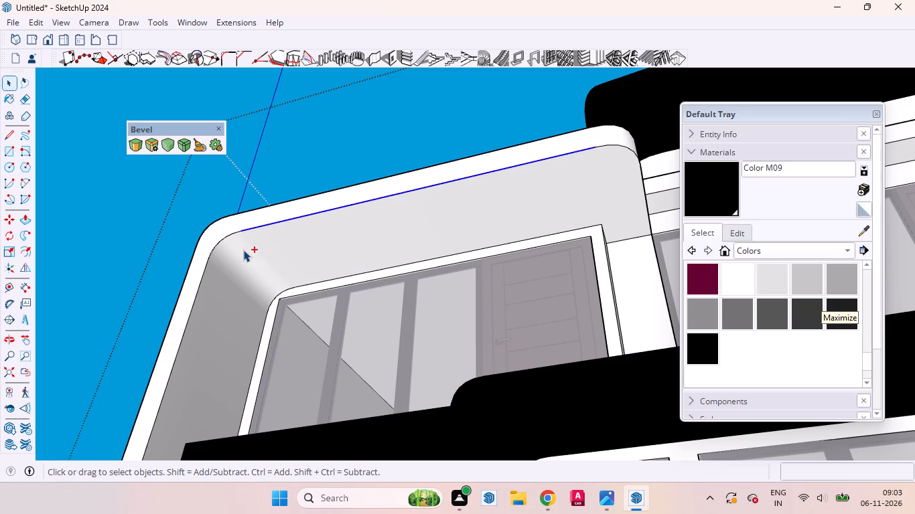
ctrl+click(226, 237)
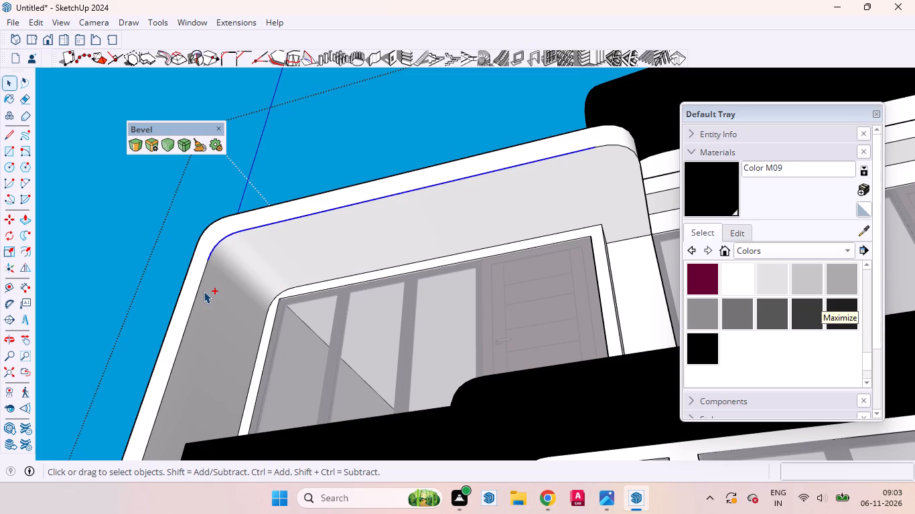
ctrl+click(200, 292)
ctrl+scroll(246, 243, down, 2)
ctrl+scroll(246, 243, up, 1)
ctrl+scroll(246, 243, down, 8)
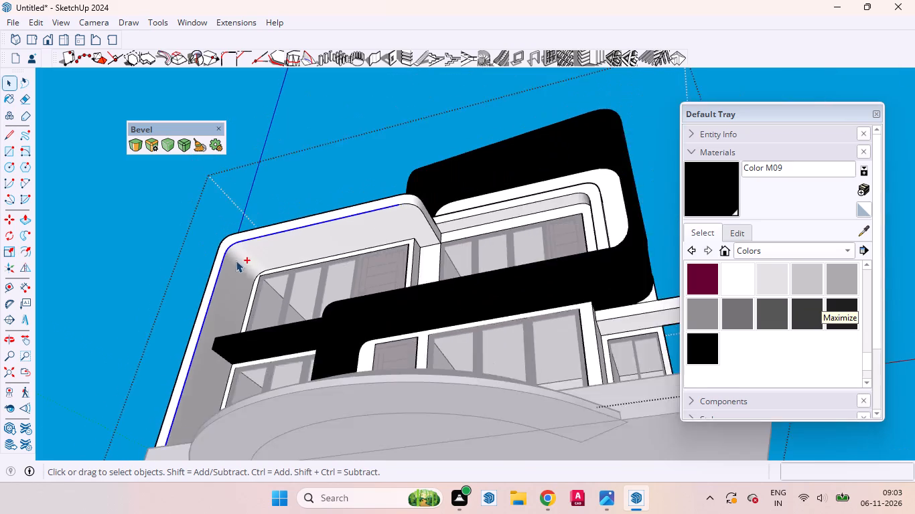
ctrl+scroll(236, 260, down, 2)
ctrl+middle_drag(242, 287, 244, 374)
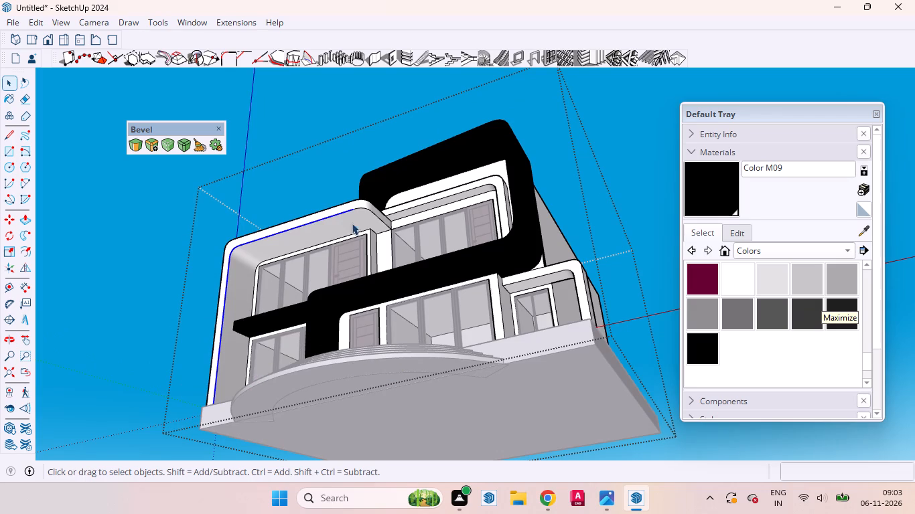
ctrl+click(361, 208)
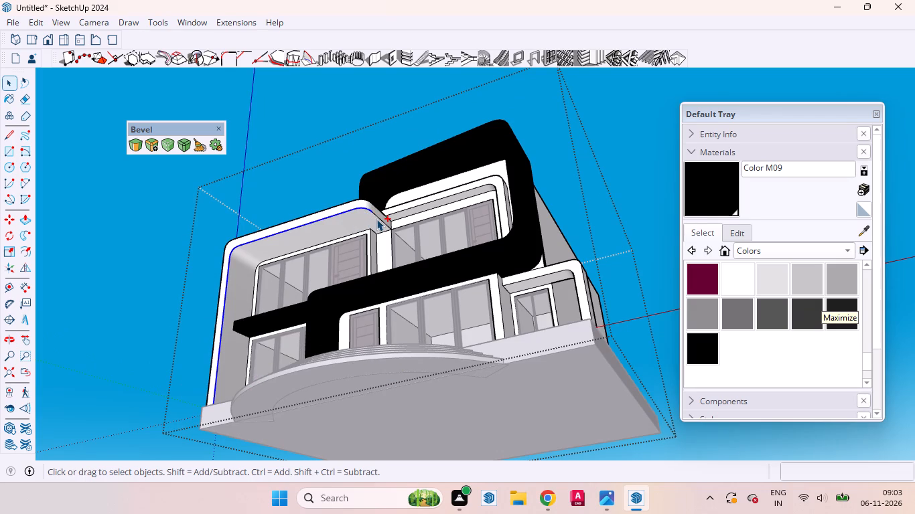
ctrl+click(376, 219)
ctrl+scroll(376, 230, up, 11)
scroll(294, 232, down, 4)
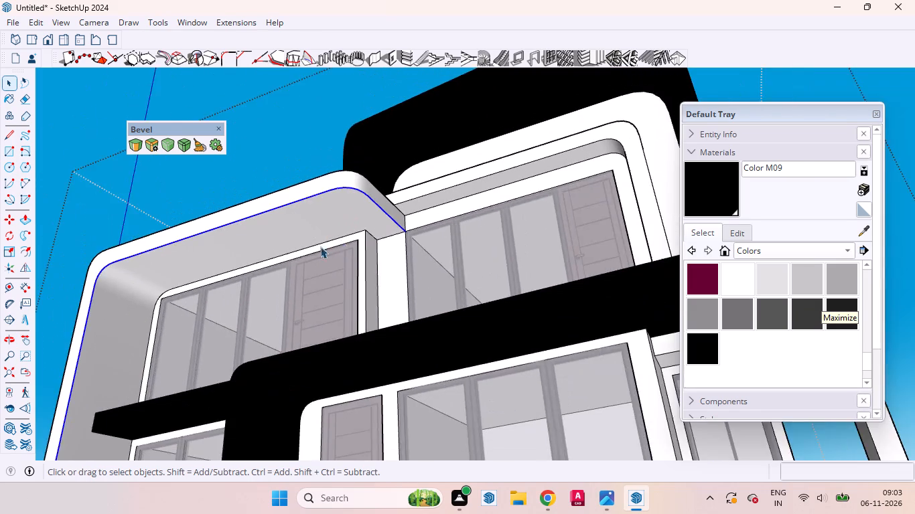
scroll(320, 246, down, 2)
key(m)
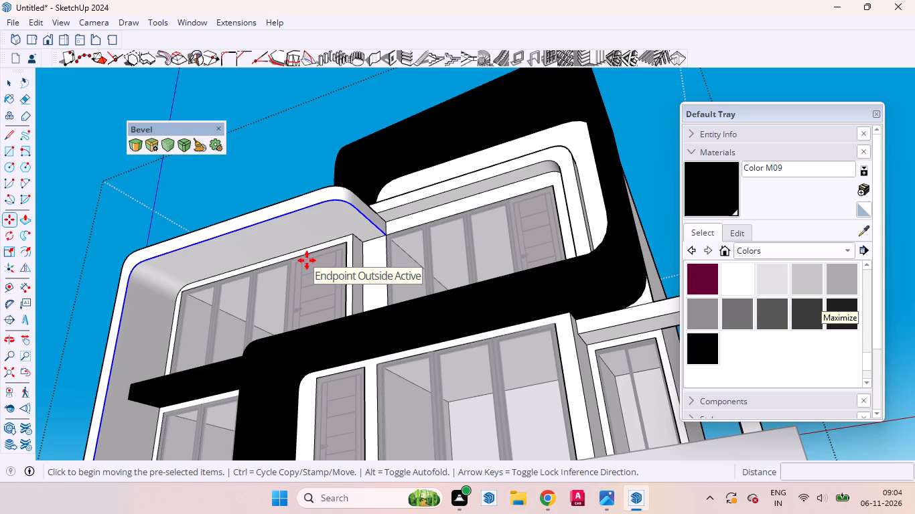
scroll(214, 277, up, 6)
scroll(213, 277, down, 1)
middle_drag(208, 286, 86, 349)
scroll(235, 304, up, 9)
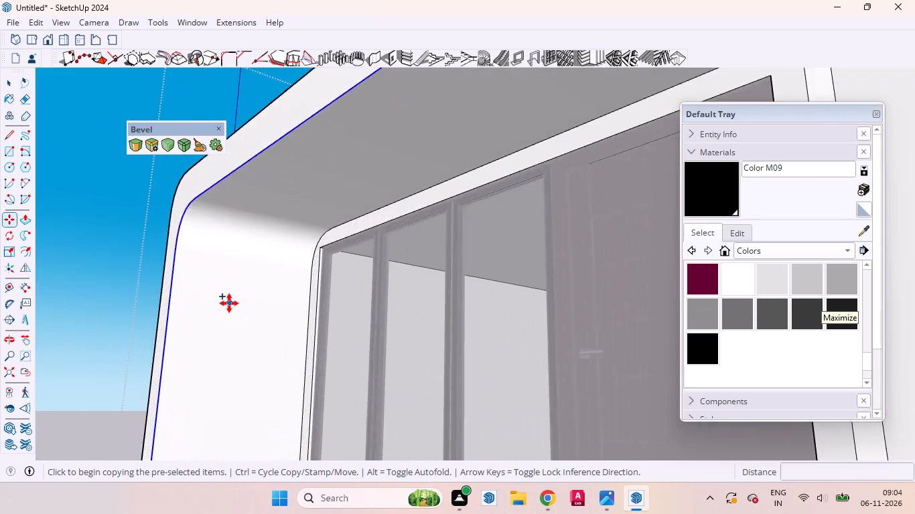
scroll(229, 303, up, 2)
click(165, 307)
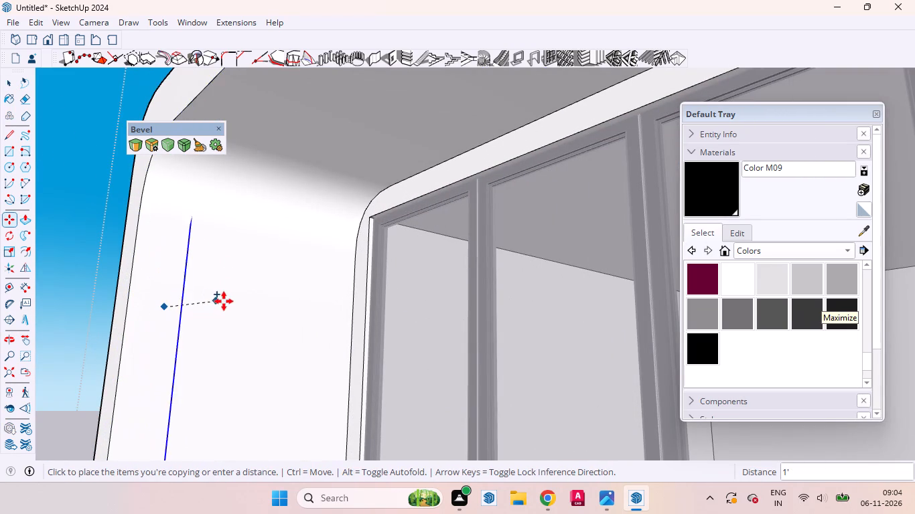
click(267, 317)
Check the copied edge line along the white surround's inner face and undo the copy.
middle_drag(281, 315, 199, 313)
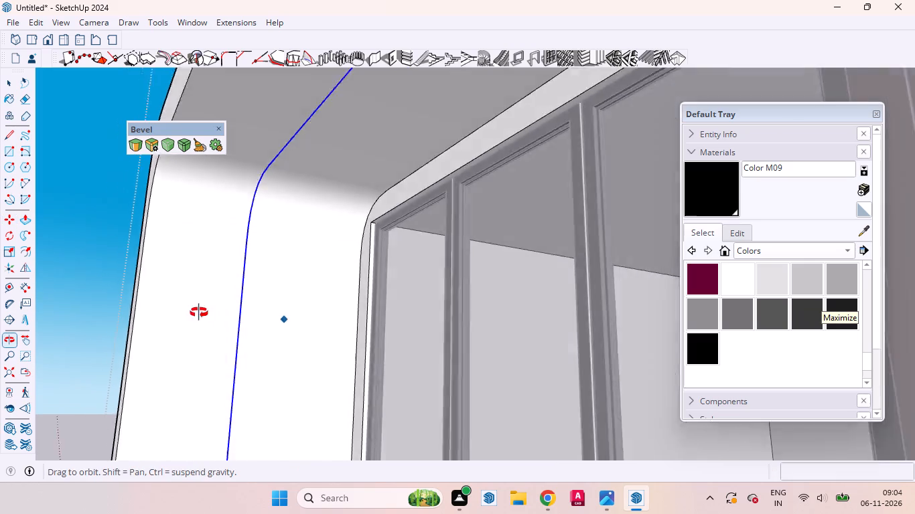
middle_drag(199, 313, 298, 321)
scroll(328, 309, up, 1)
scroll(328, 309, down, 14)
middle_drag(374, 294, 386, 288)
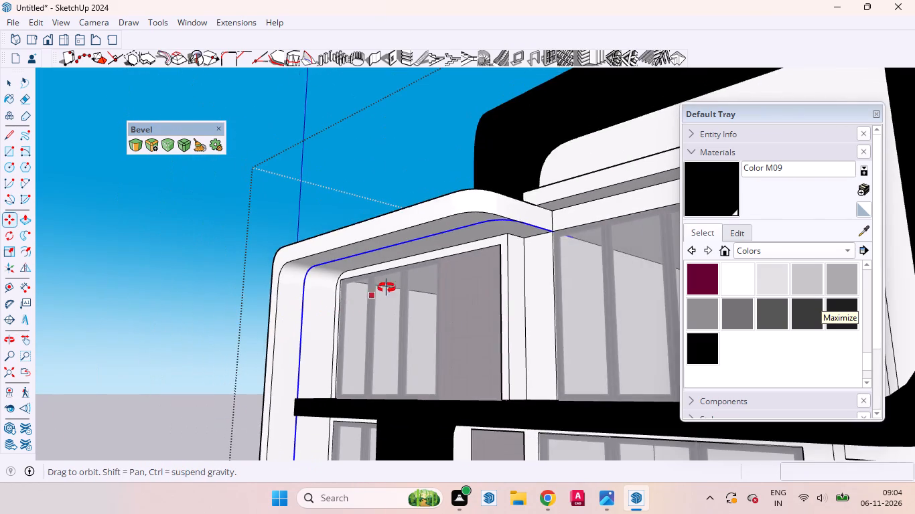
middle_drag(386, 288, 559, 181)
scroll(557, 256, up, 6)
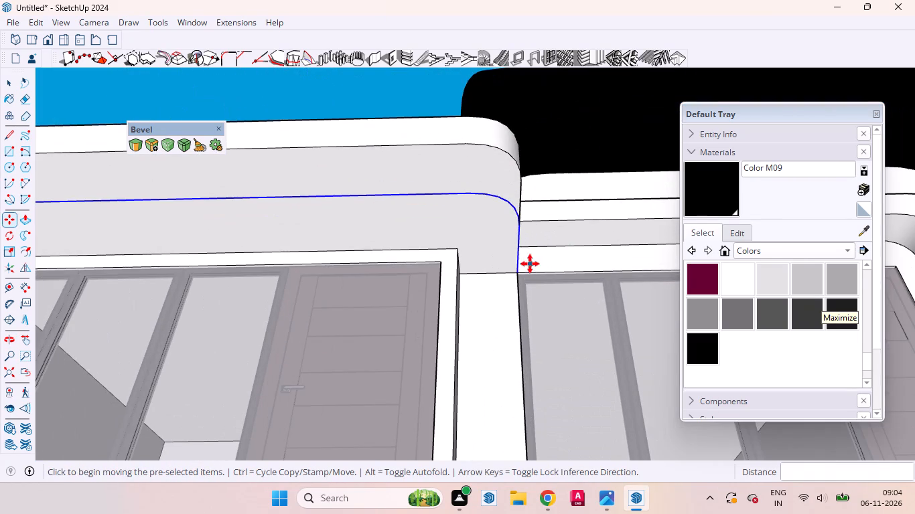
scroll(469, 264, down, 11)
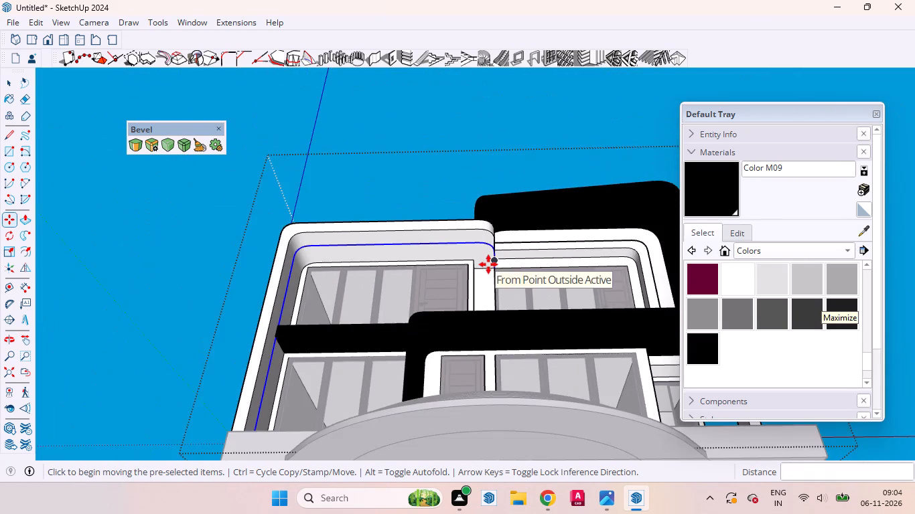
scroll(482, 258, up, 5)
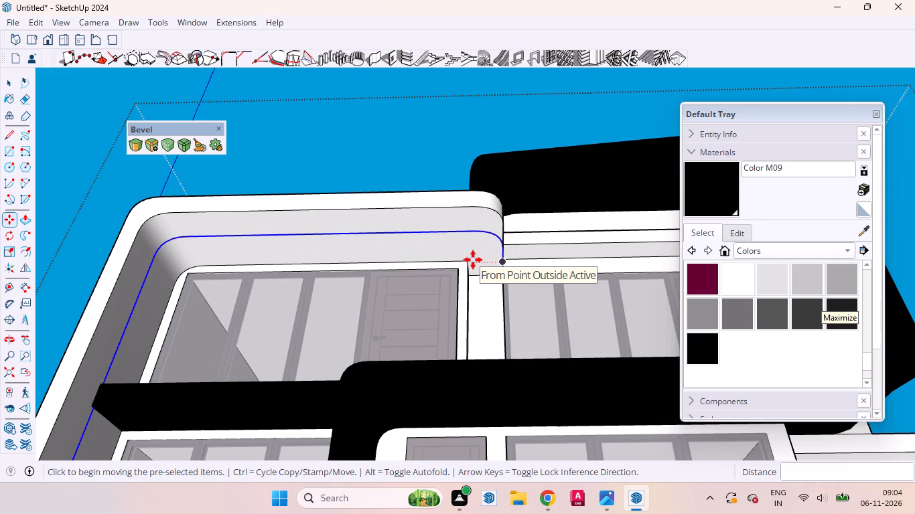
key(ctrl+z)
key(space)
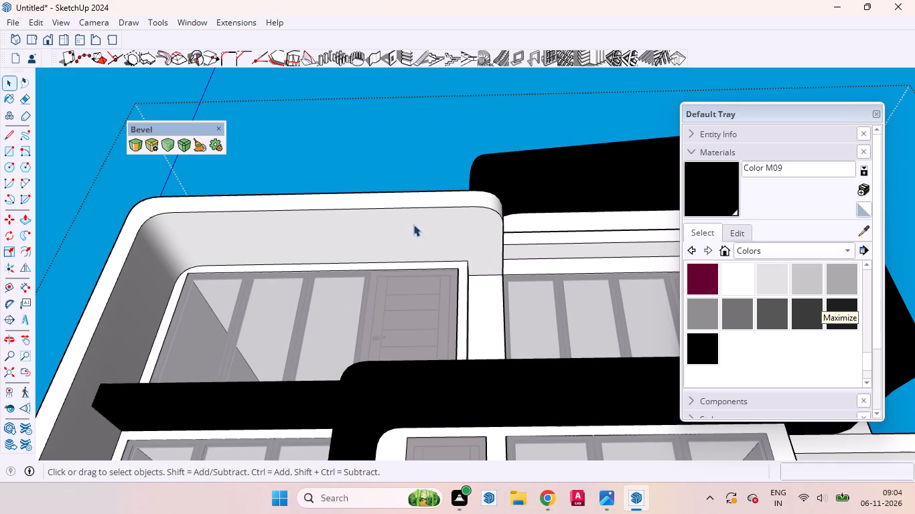
Copy the white surround's inner top edge, outer corner arc and side edge about 1' 11" inward along its inner face.
click(401, 208)
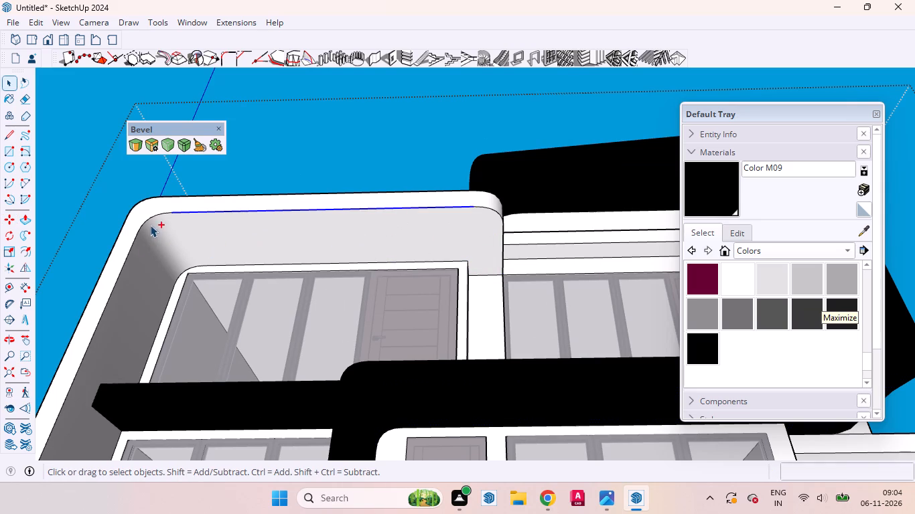
ctrl+click(150, 222)
ctrl+click(125, 268)
shift+click(145, 272)
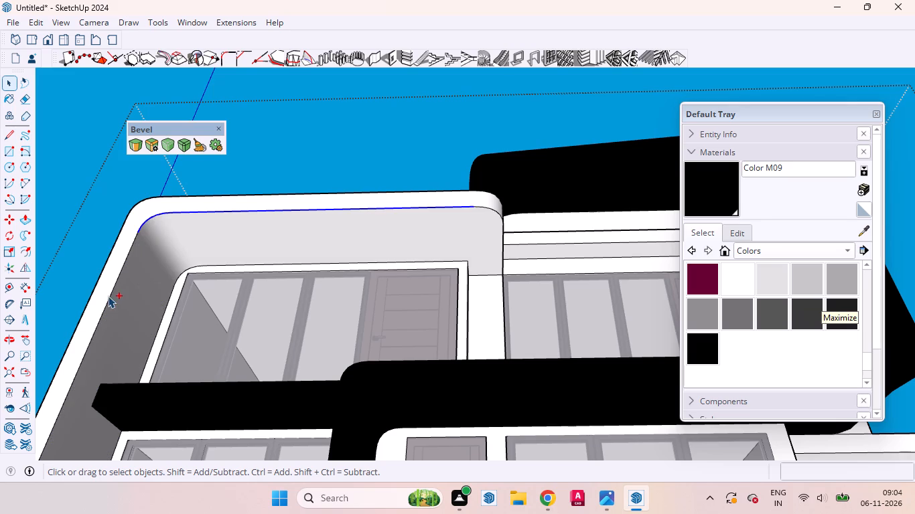
ctrl+click(114, 290)
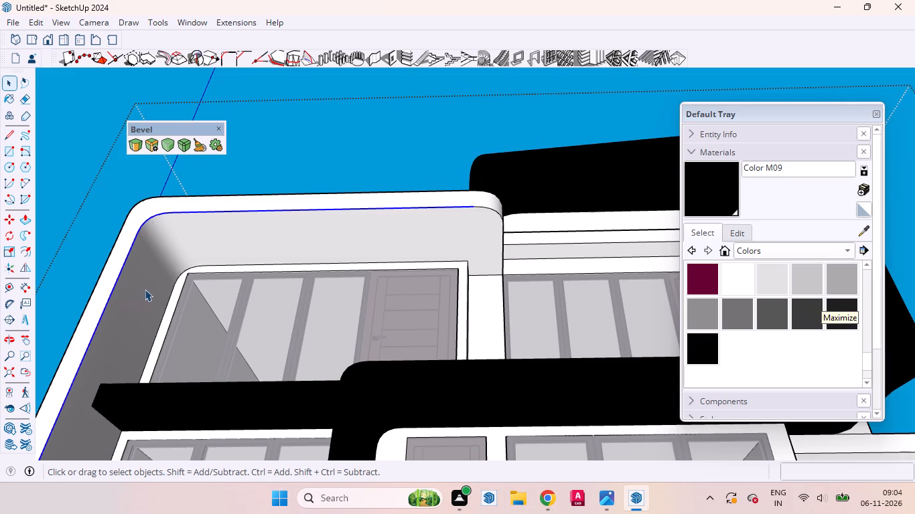
key(m)
scroll(145, 288, up, 5)
middle_drag(275, 311, 127, 400)
scroll(127, 400, up, 8)
middle_drag(326, 393, 265, 381)
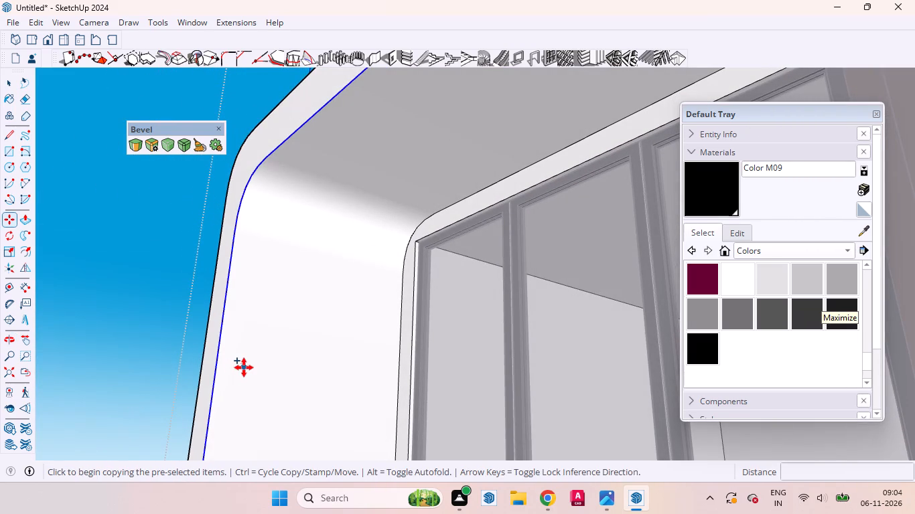
click(244, 367)
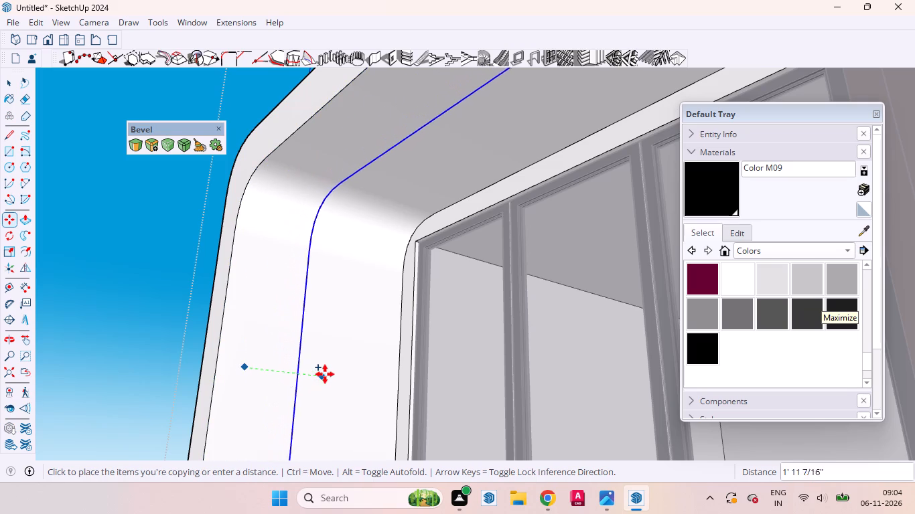
click(325, 374)
Copy the outlined edge line on the white surround's inner face 1" further inward to form a narrow strip.
middle_drag(368, 369, 285, 362)
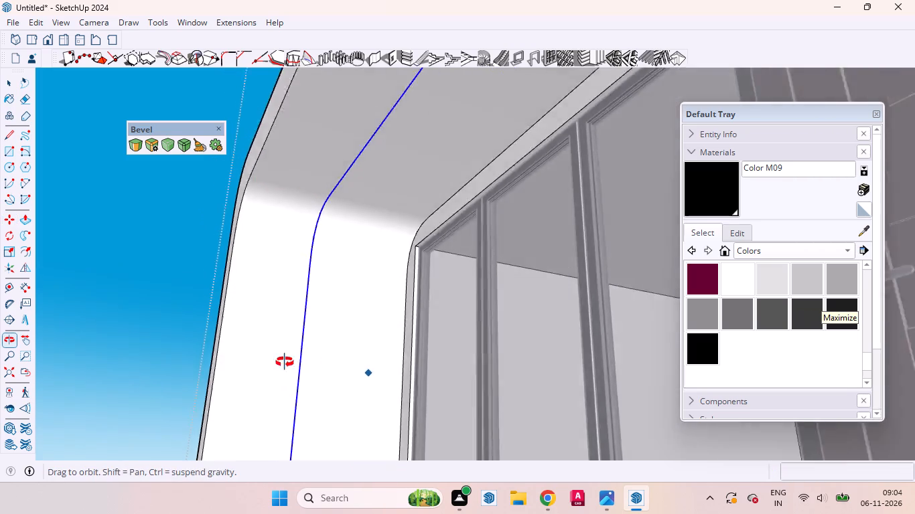
middle_drag(285, 362, 255, 363)
scroll(287, 353, up, 4)
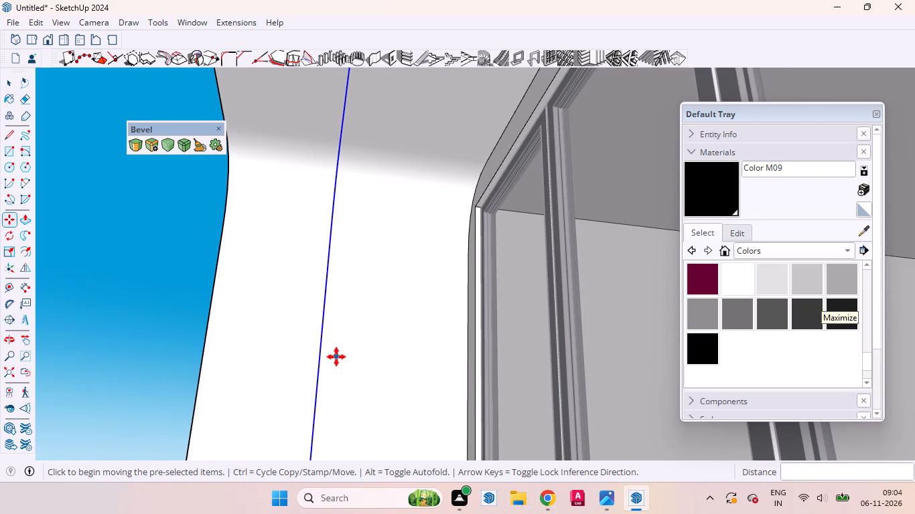
click(336, 357)
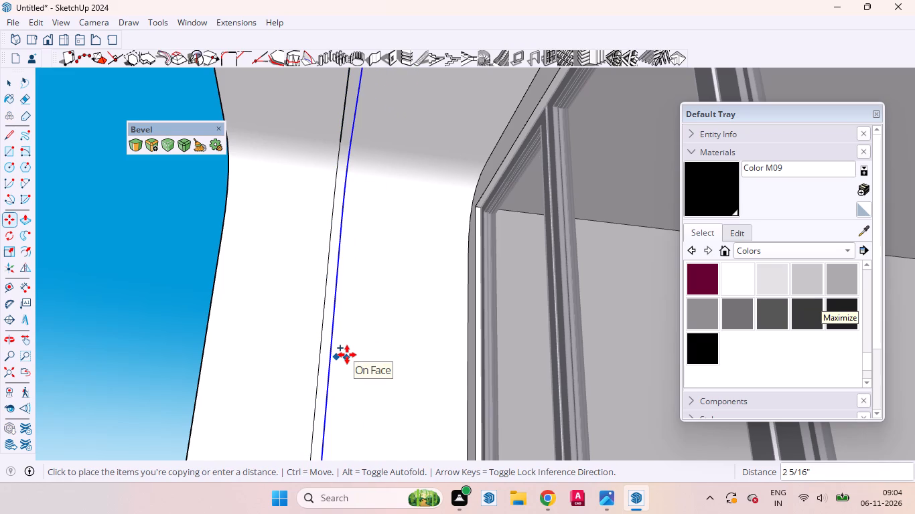
key(1)
key(Return)
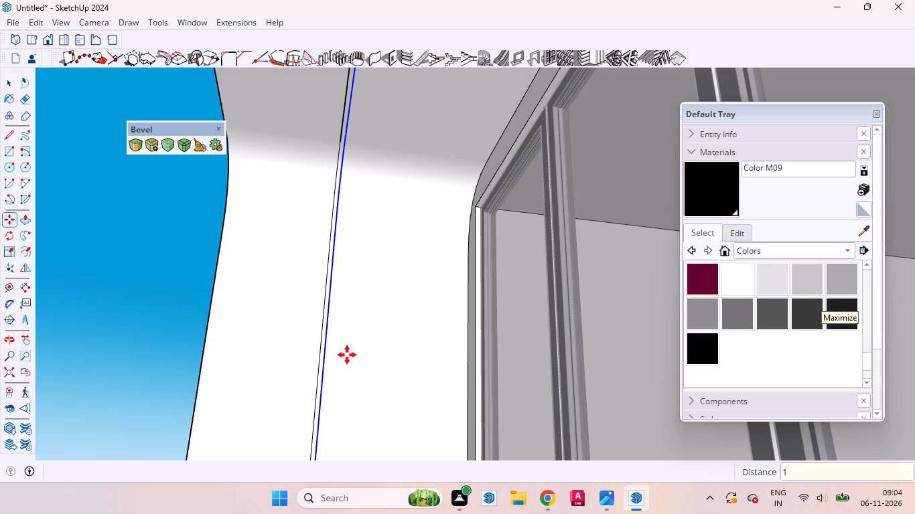
key(space)
Copy the corner arc and short end edge at the white surround's far end about 1' 7" inward along the red axis.
scroll(354, 351, down, 15)
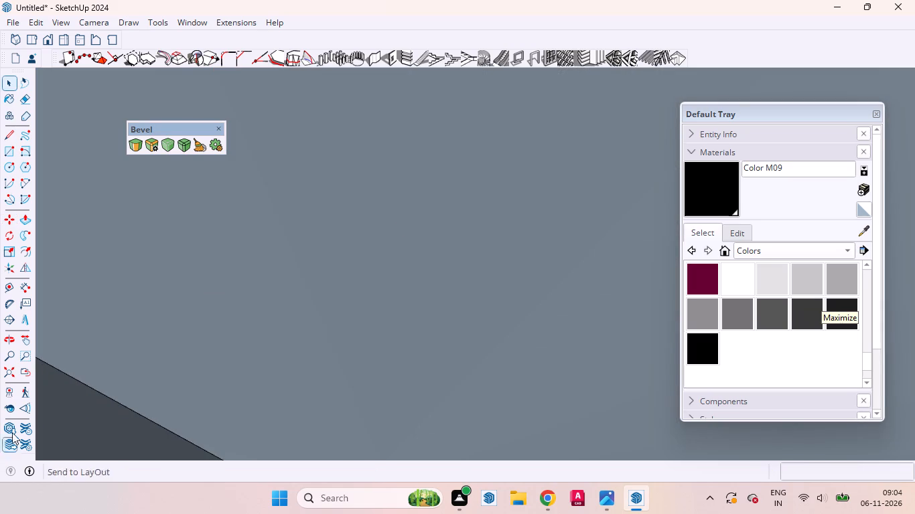
click(29, 379)
middle_drag(235, 376, 510, 402)
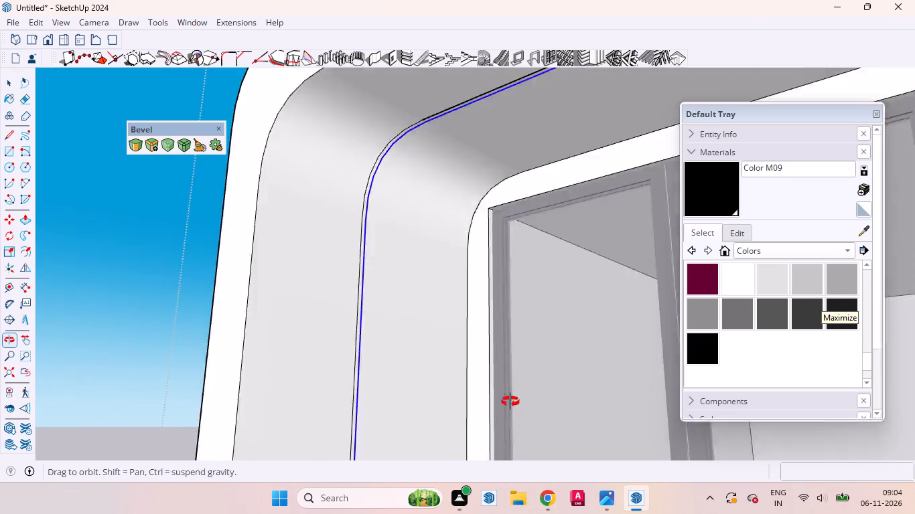
middle_drag(510, 402, 562, 402)
scroll(376, 290, down, 16)
scroll(394, 161, up, 9)
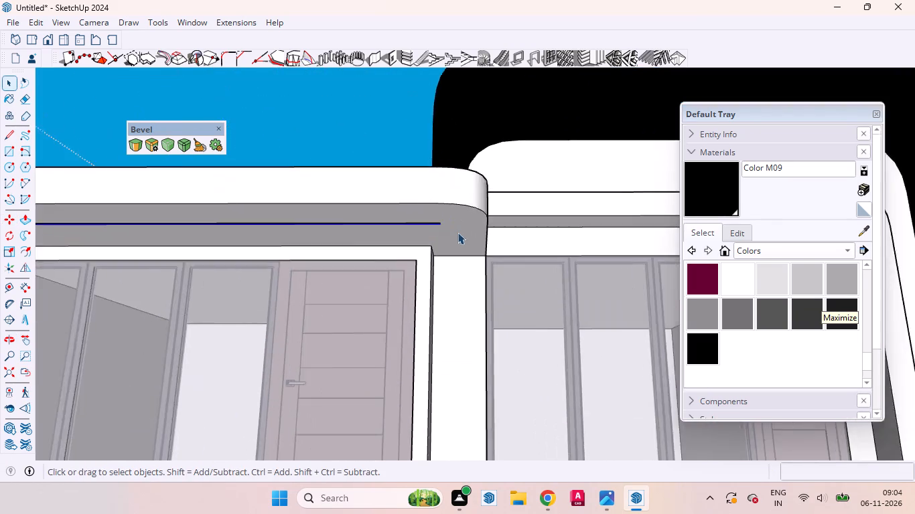
scroll(457, 232, up, 7)
middle_drag(478, 243, 498, 138)
scroll(512, 94, up, 2)
scroll(512, 94, down, 1)
scroll(512, 94, up, 1)
scroll(478, 242, down, 6)
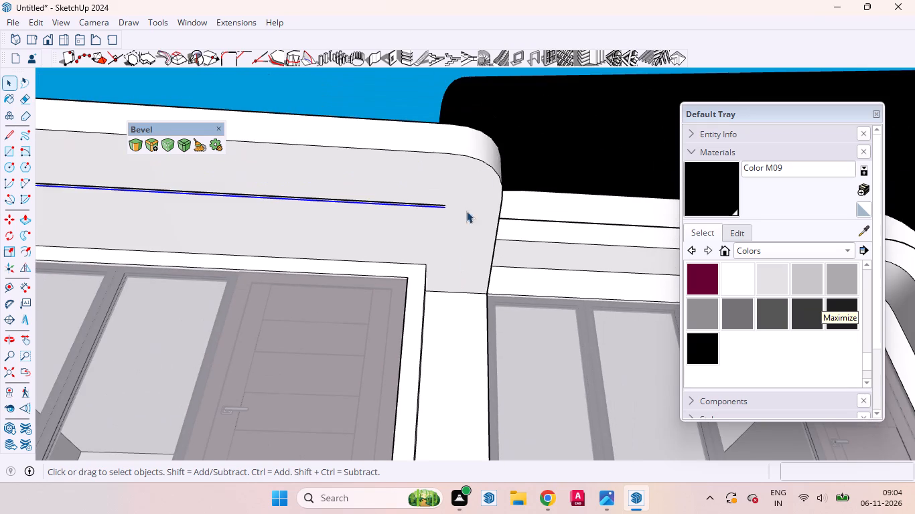
click(488, 163)
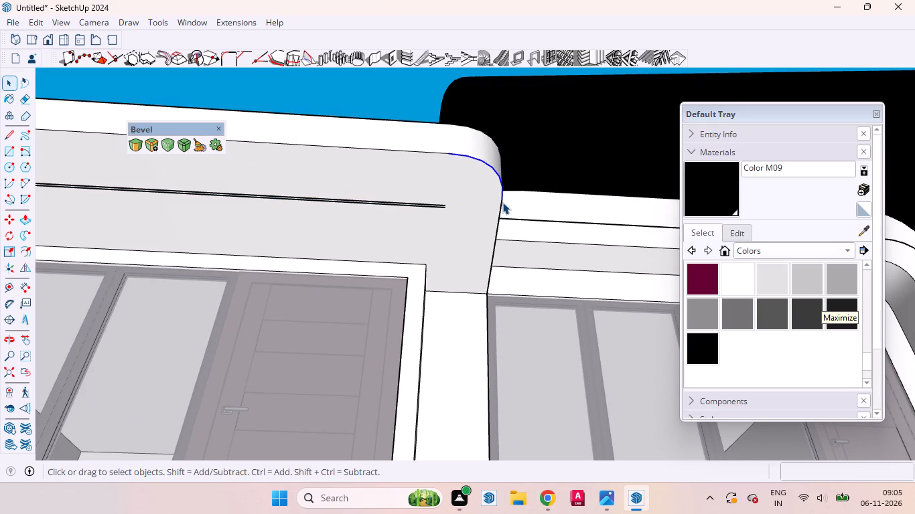
ctrl+click(496, 225)
key(m)
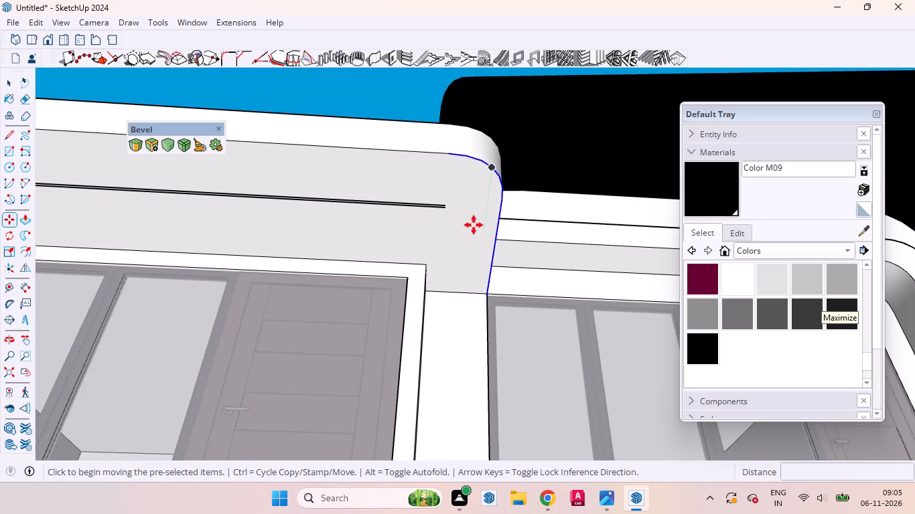
click(482, 250)
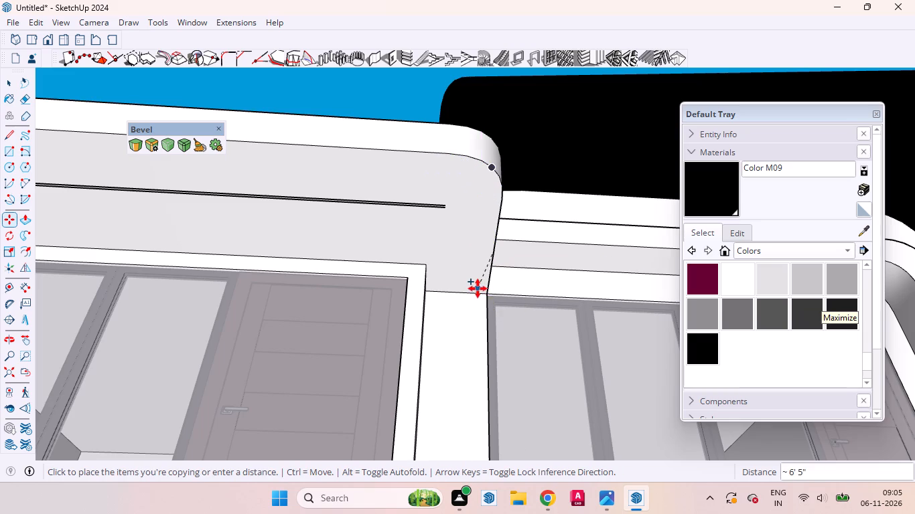
click(429, 254)
Move the copied corner arc and end edge about 1' 4" back towards the surround's outer end.
scroll(394, 173, up, 6)
middle_drag(485, 264, 451, 187)
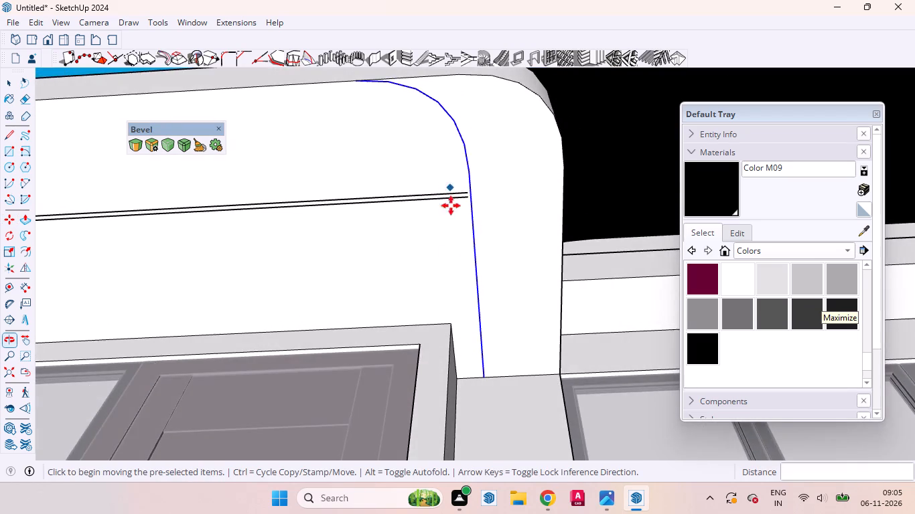
scroll(457, 303, down, 11)
scroll(455, 274, up, 1)
middle_drag(455, 274, 468, 217)
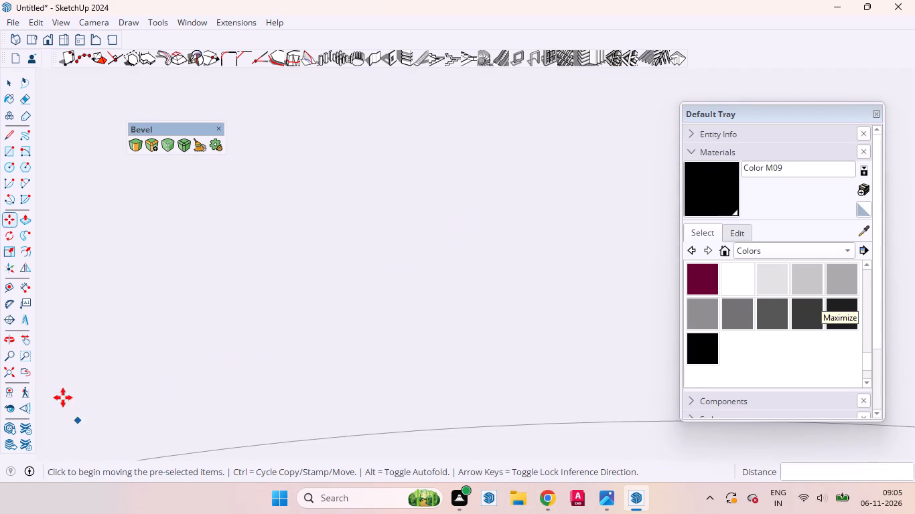
click(31, 371)
click(26, 372)
scroll(436, 244, up, 9)
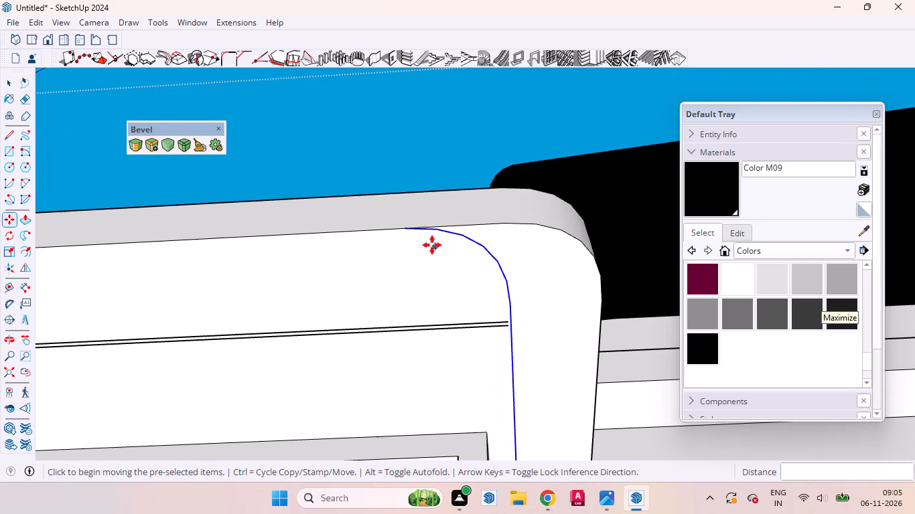
click(403, 228)
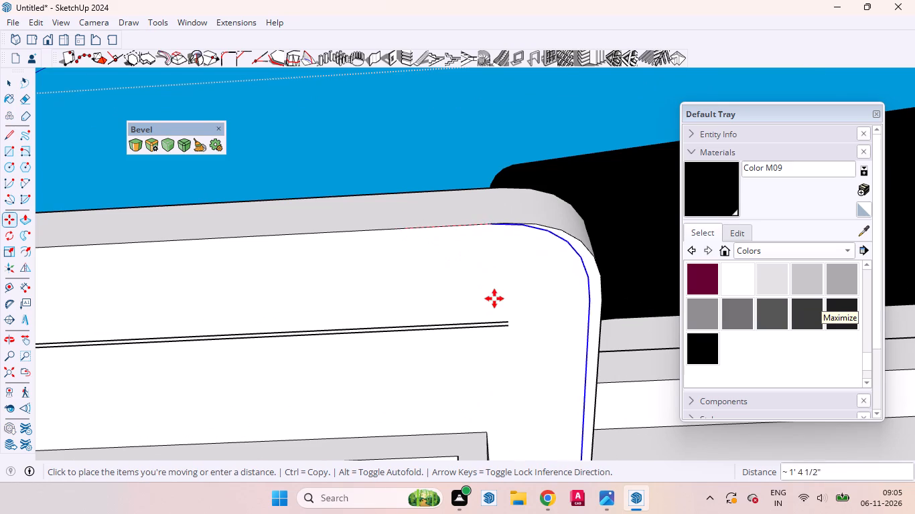
click(492, 333)
Copy the corner arc and end edge about 1' 11" along the green axis to the strip lines' end.
scroll(498, 268, up, 1)
middle_drag(509, 310, 346, 331)
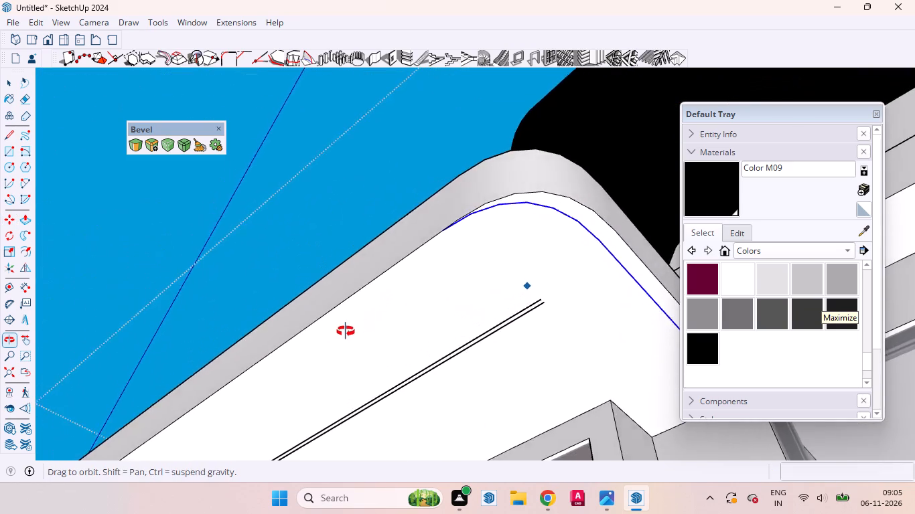
middle_drag(346, 331, 151, 319)
scroll(151, 319, up, 1)
click(464, 250)
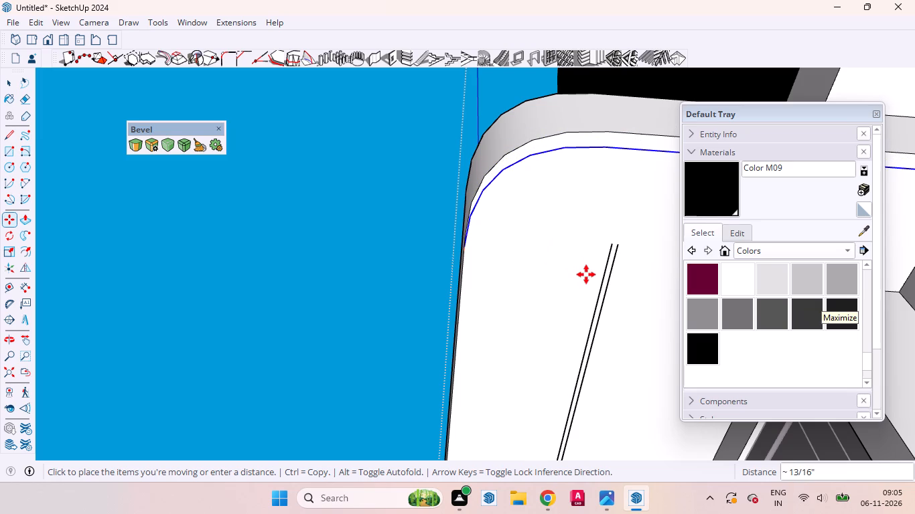
key(Left)
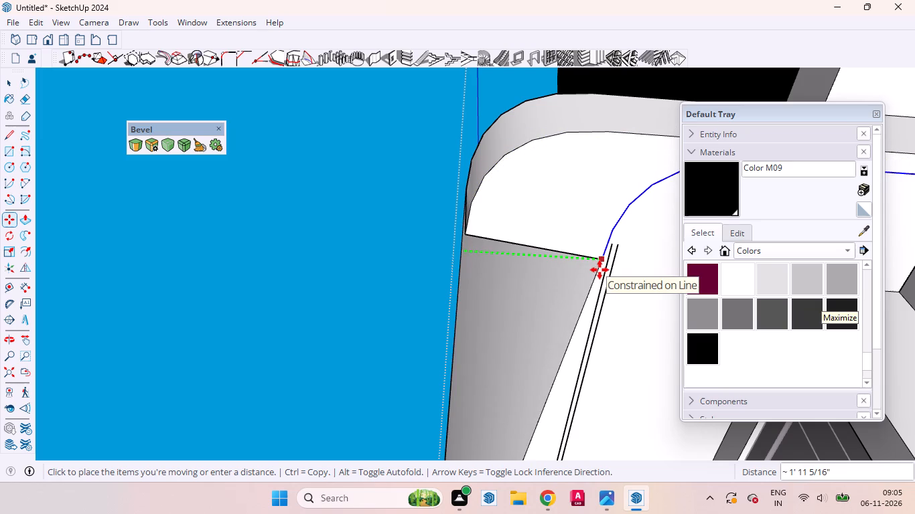
scroll(603, 249, up, 2)
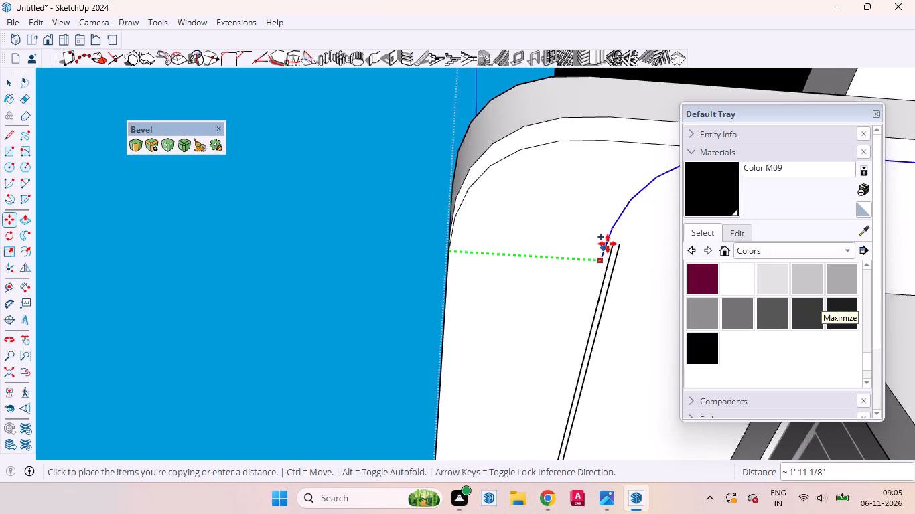
scroll(608, 244, up, 8)
click(618, 225)
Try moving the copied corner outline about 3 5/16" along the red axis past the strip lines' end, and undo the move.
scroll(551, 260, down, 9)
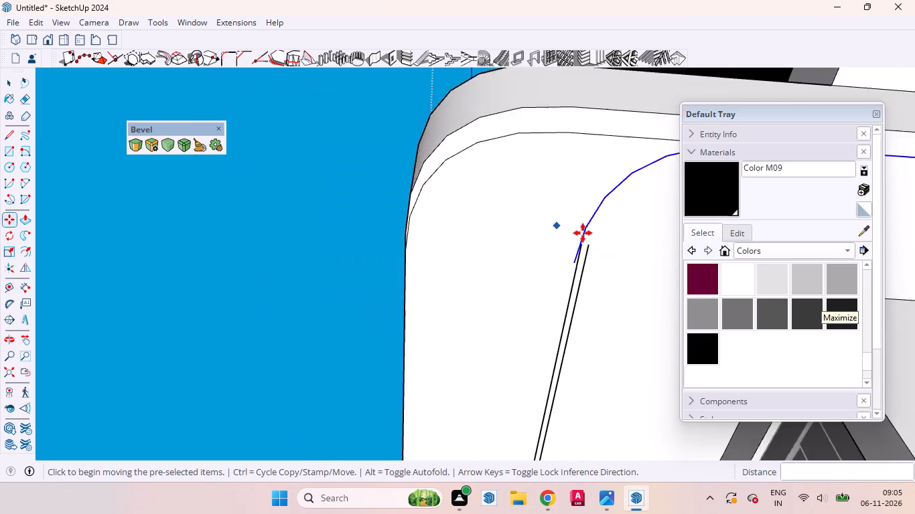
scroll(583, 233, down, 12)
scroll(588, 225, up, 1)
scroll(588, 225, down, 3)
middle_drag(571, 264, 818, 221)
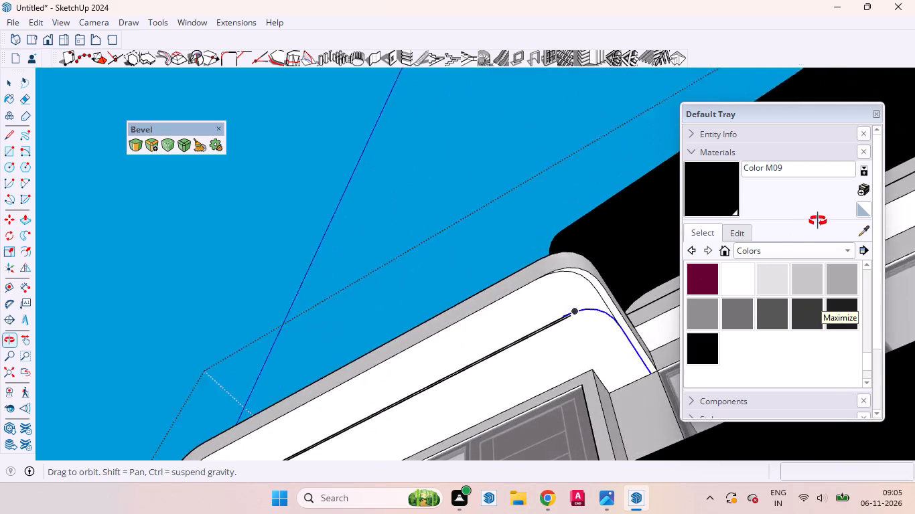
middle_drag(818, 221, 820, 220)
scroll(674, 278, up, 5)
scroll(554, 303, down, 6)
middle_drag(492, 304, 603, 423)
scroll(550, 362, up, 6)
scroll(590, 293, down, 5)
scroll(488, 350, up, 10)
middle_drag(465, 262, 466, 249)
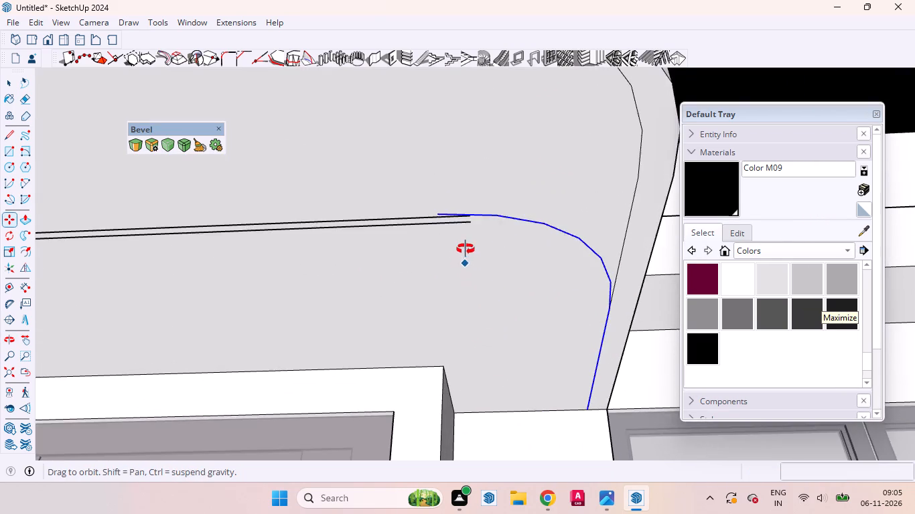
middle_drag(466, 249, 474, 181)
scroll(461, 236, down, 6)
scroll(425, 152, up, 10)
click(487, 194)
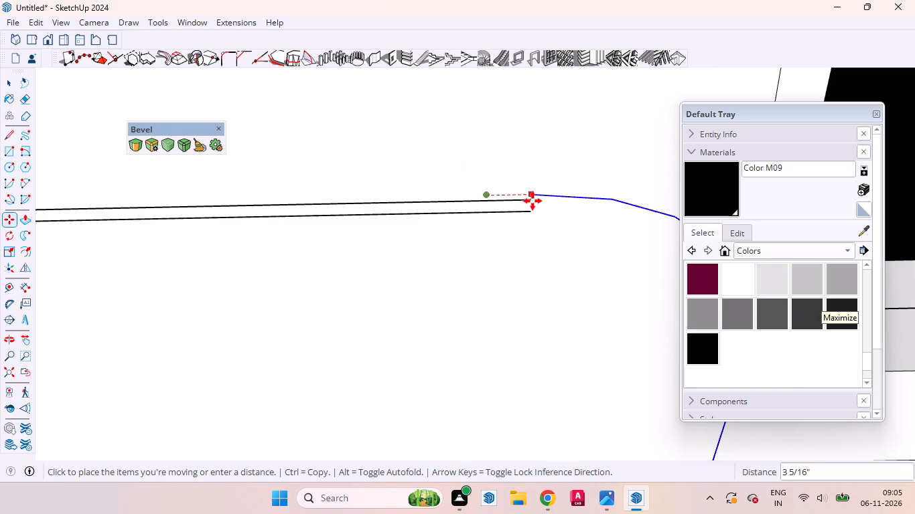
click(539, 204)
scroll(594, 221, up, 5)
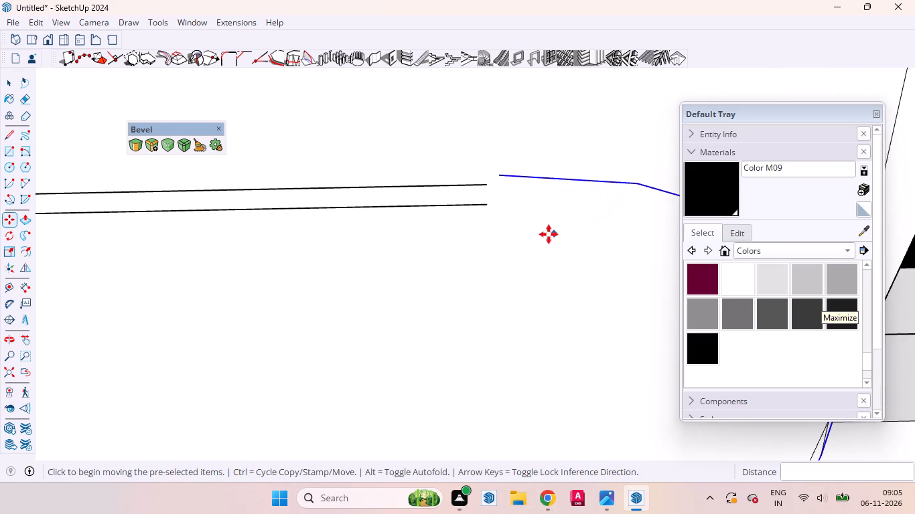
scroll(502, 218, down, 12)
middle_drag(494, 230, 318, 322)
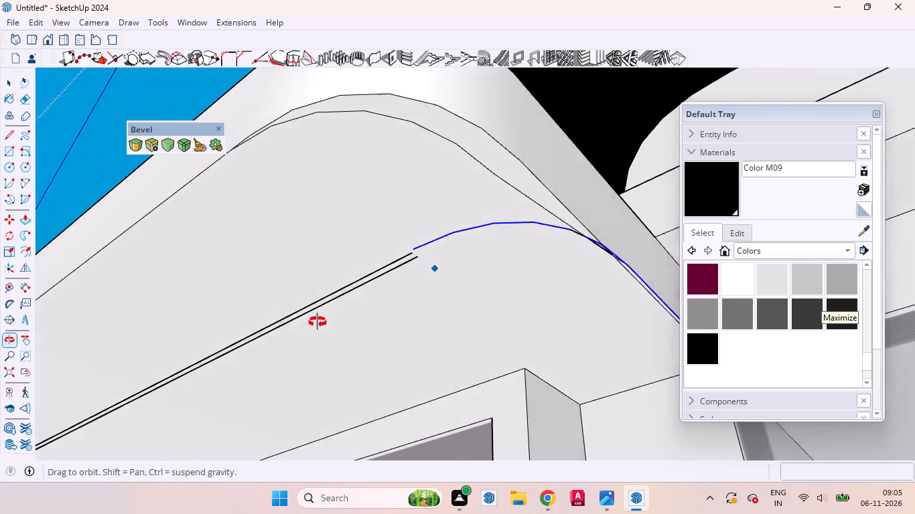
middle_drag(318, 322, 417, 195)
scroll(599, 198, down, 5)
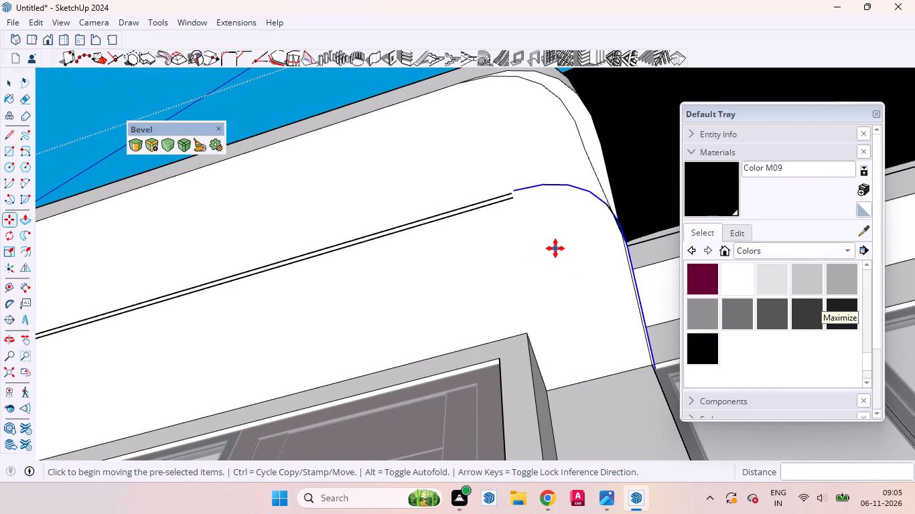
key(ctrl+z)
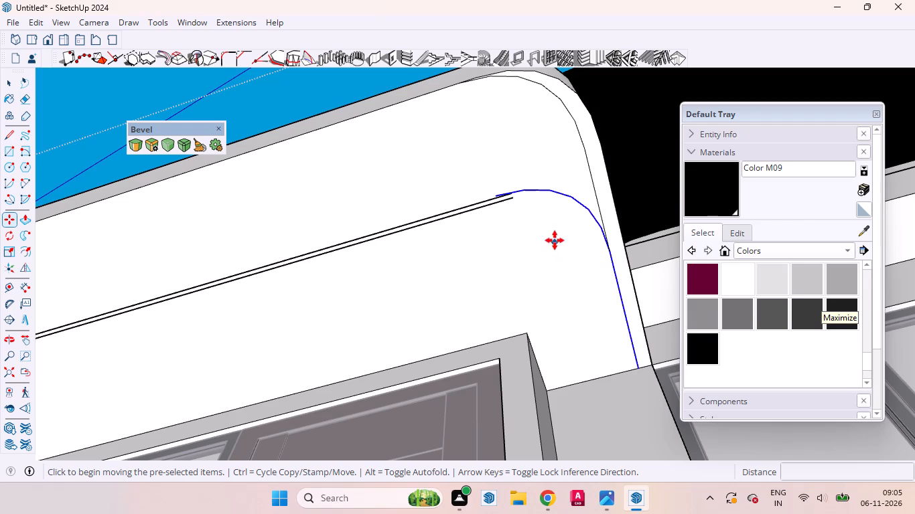
Erase the leftover intermediate straight edge and corner arc near the white surround's outer edge.
key(space)
click(594, 190)
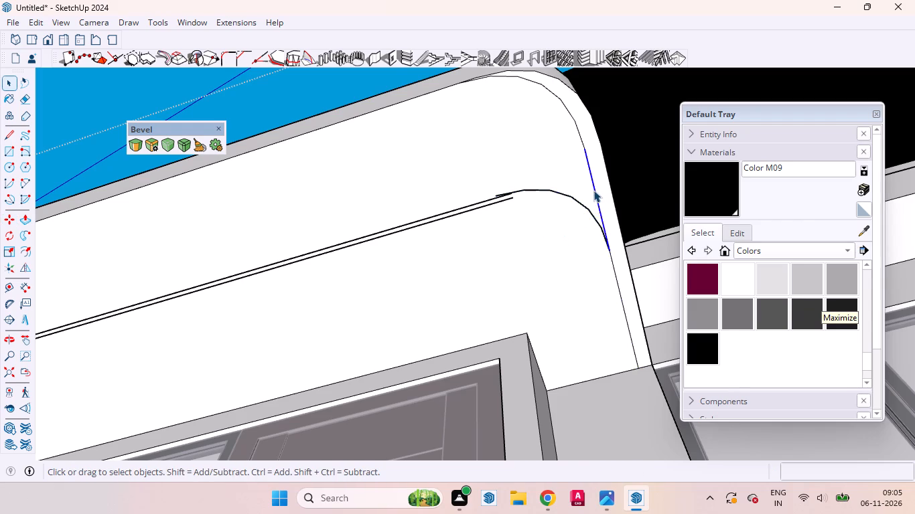
right_click(593, 190)
click(597, 213)
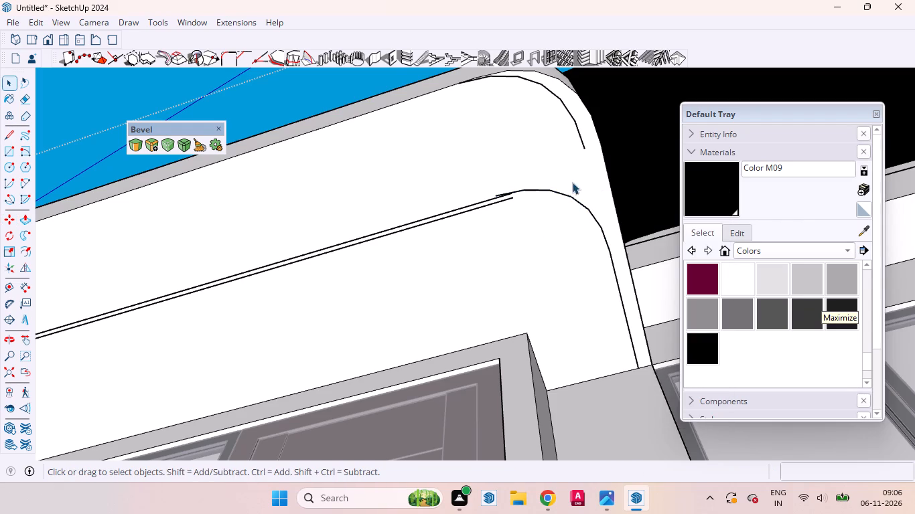
click(578, 127)
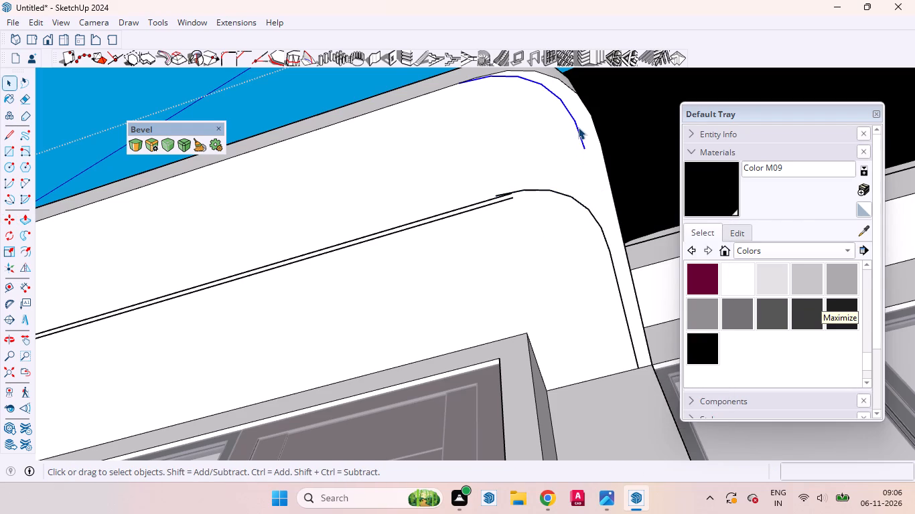
right_click(578, 127)
click(589, 155)
Move the corner arc about 4 3/16" along the red axis, to just beyond the outer strip line's end.
scroll(525, 196, up, 5)
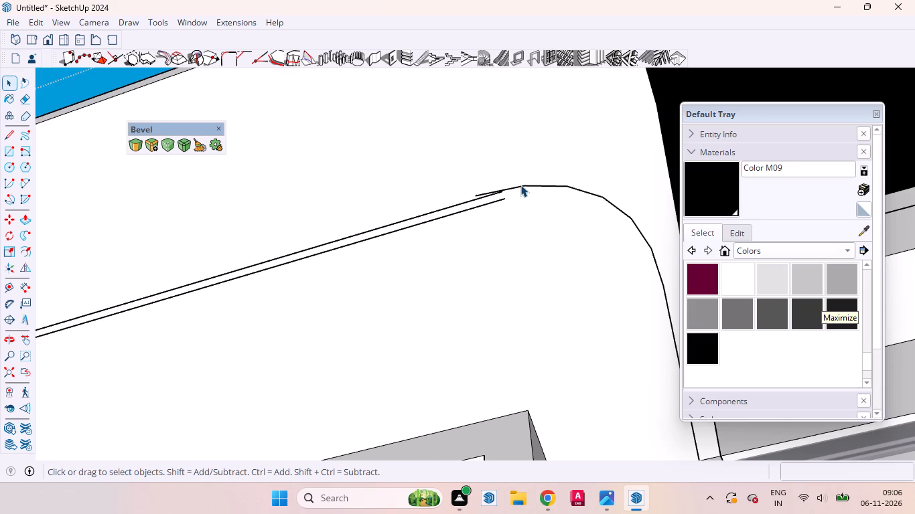
click(520, 185)
scroll(472, 192, down, 9)
scroll(594, 258, up, 2)
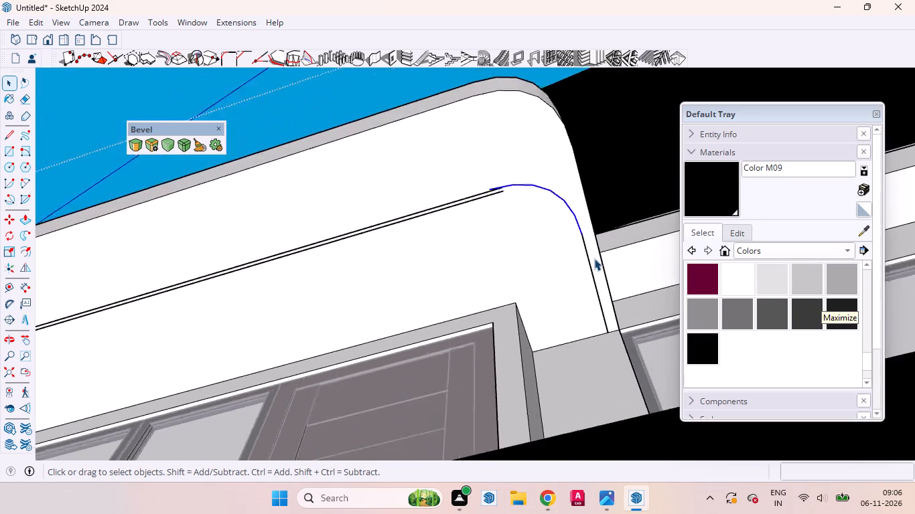
scroll(594, 258, up, 3)
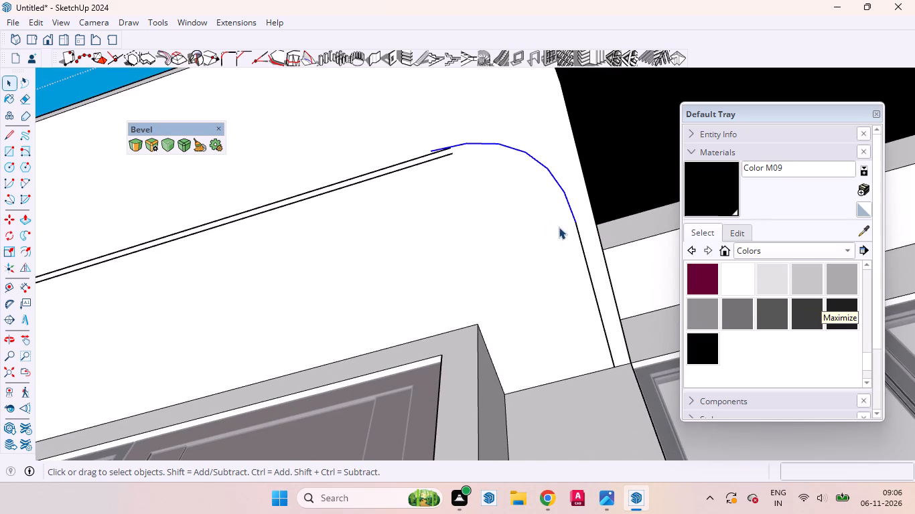
key(m)
scroll(449, 185, up, 5)
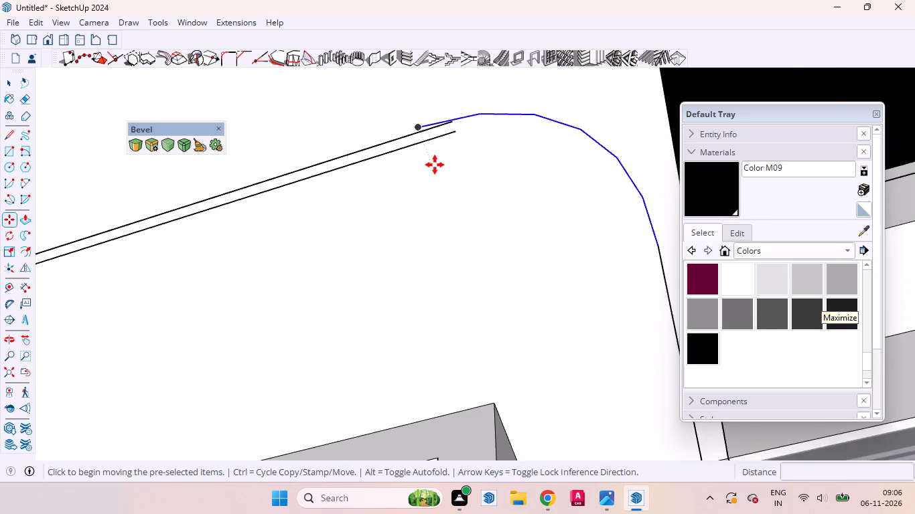
scroll(435, 165, up, 5)
scroll(466, 222, down, 2)
scroll(466, 222, up, 1)
scroll(466, 222, down, 9)
middle_drag(453, 211, 386, 149)
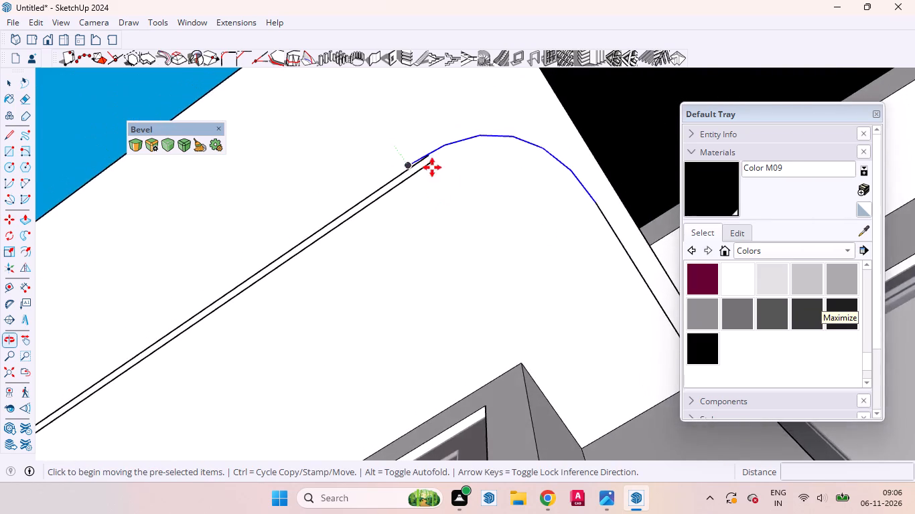
scroll(497, 198, down, 7)
click(25, 376)
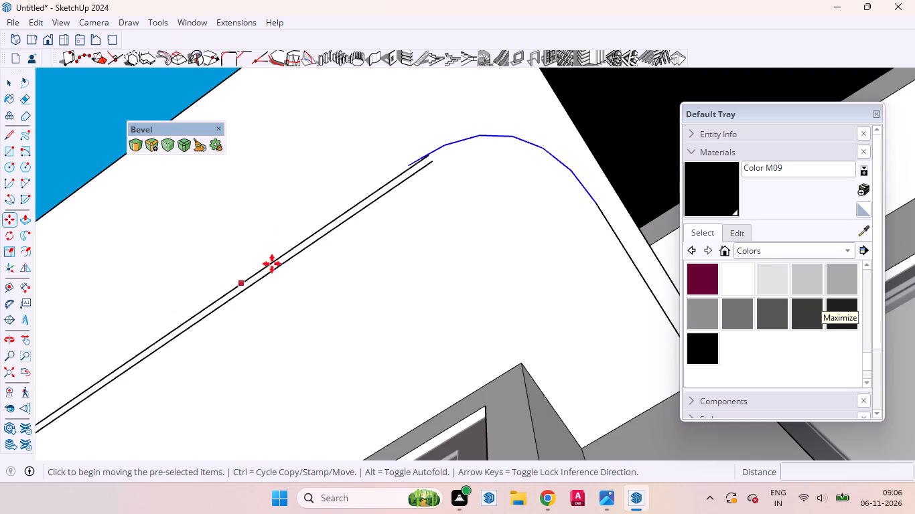
scroll(368, 163, up, 5)
click(421, 165)
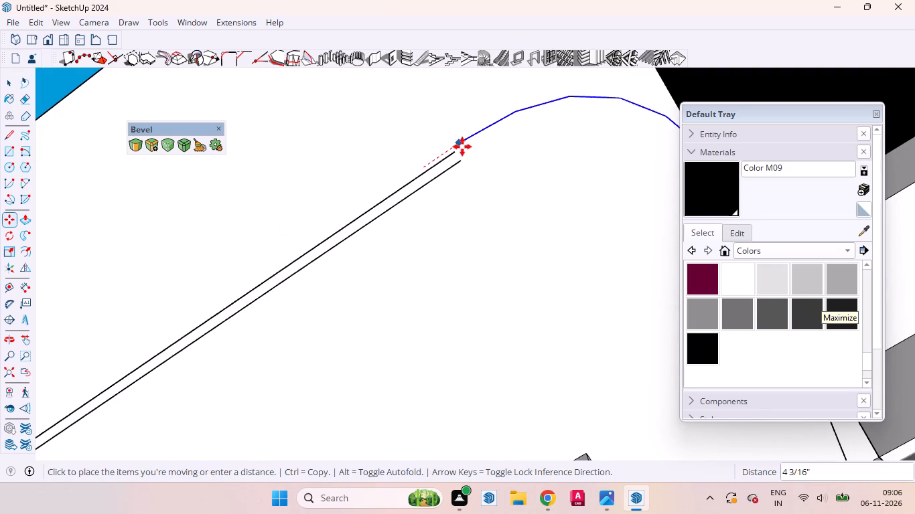
click(464, 147)
Nudge the corner arc by about 5/8", and again by about 1/8", near the outer strip line's end.
scroll(519, 168, up, 5)
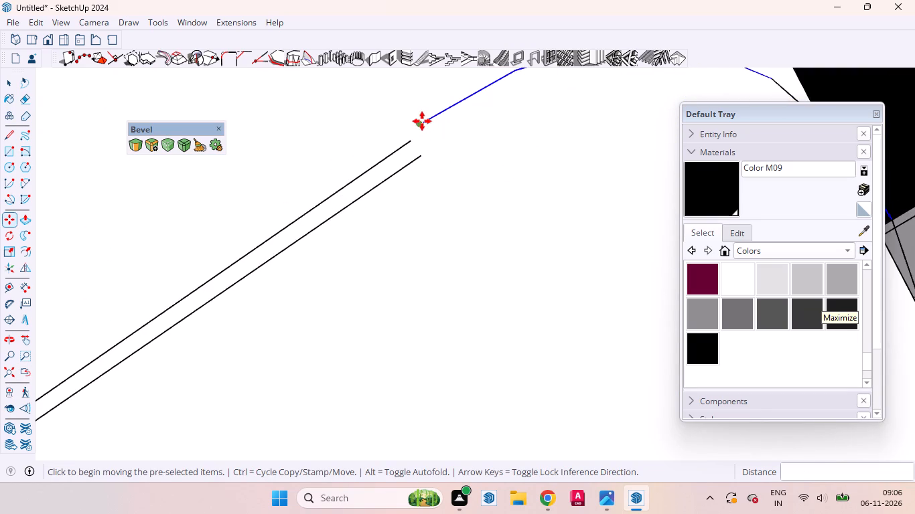
click(421, 121)
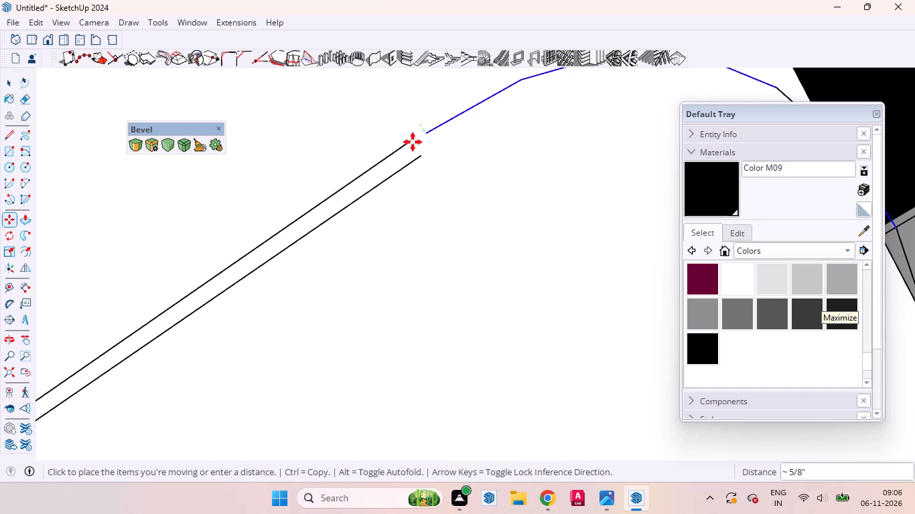
click(413, 142)
scroll(434, 139, up, 10)
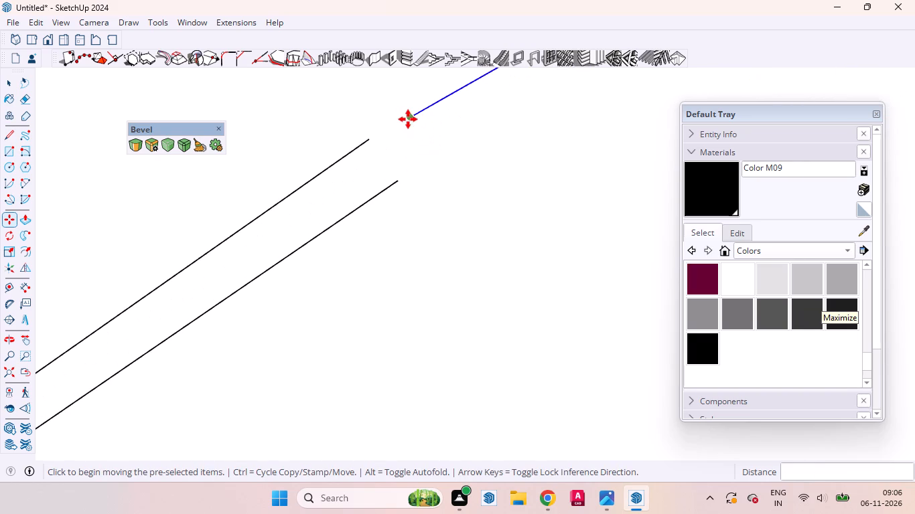
click(408, 117)
click(383, 129)
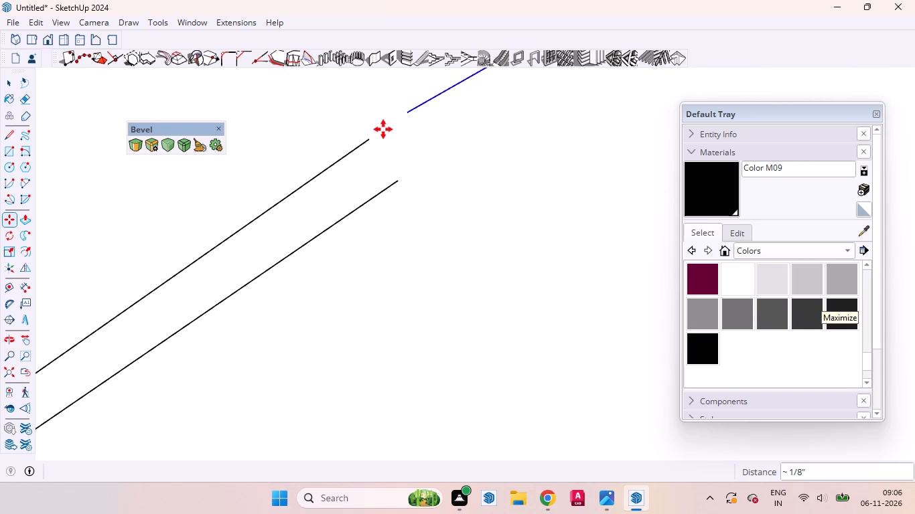
scroll(397, 117, up, 10)
Copy the corner arc about 3/4" back along the red axis towards the outer strip line's end.
click(422, 102)
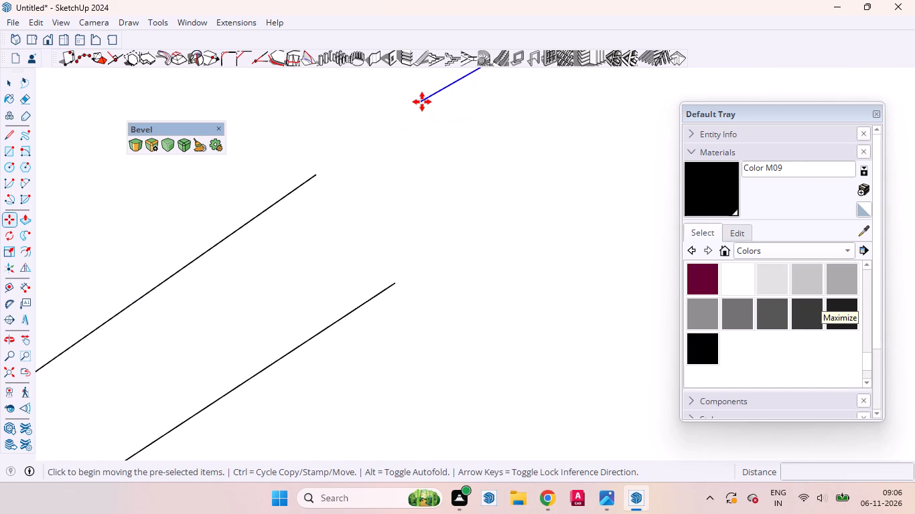
scroll(353, 145, down, 17)
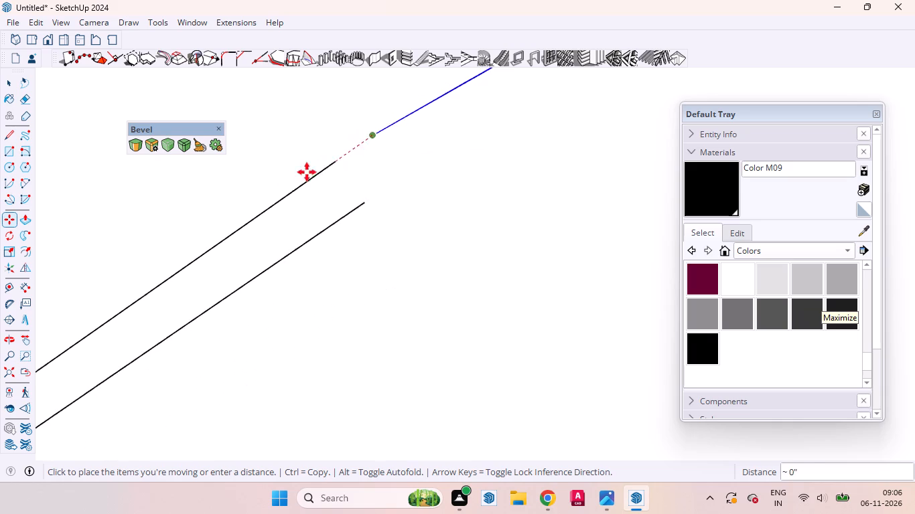
scroll(307, 172, down, 12)
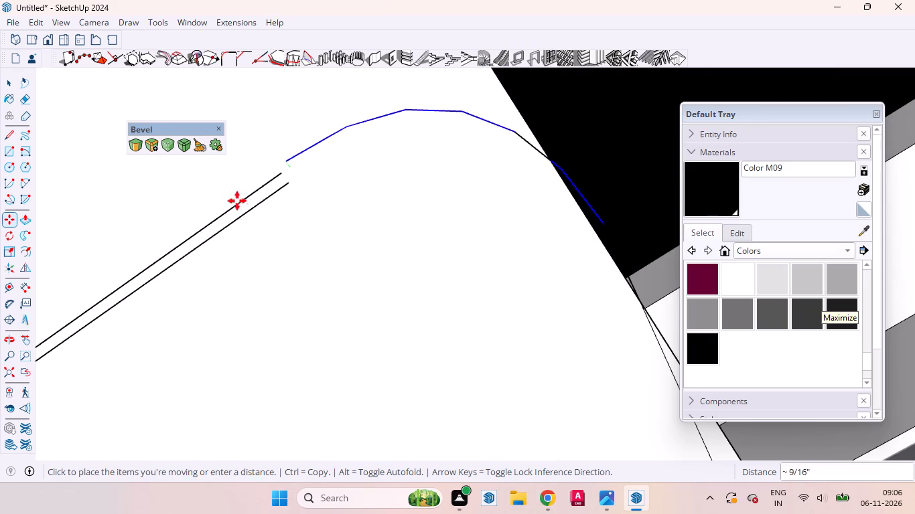
key(Right)
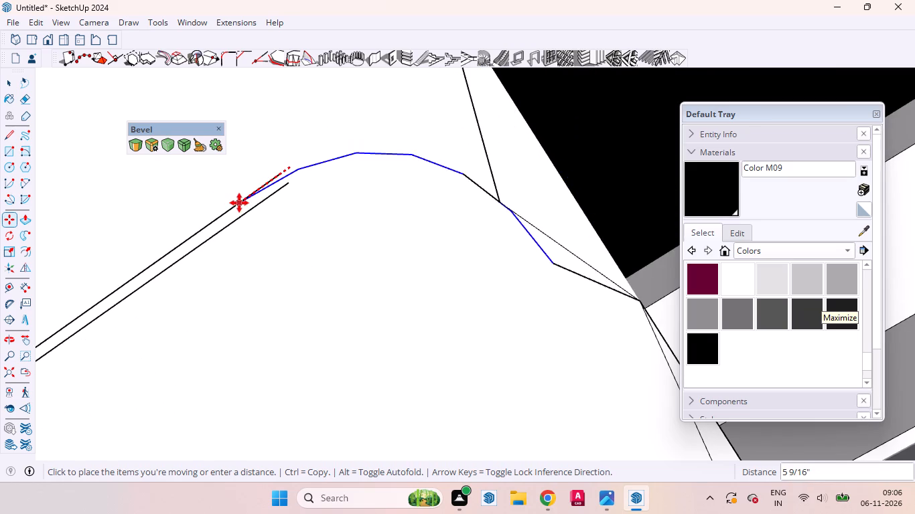
scroll(273, 175, up, 11)
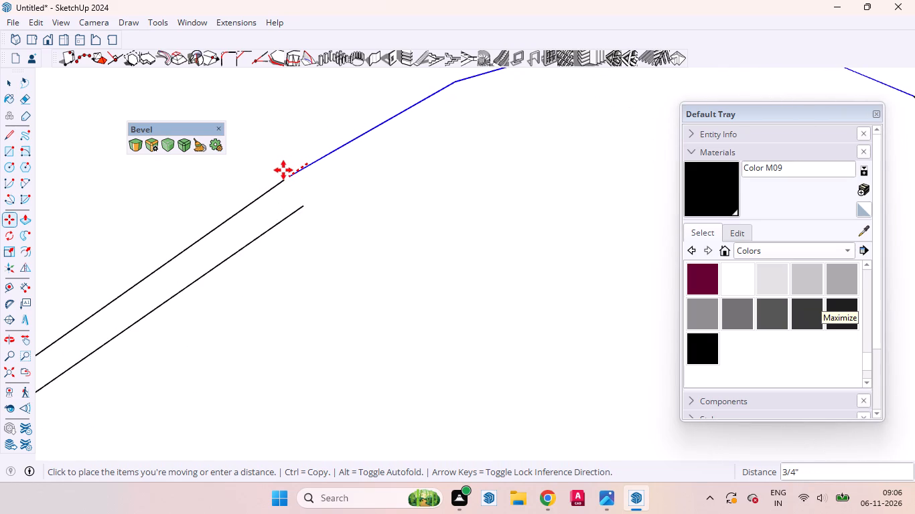
scroll(285, 170, up, 4)
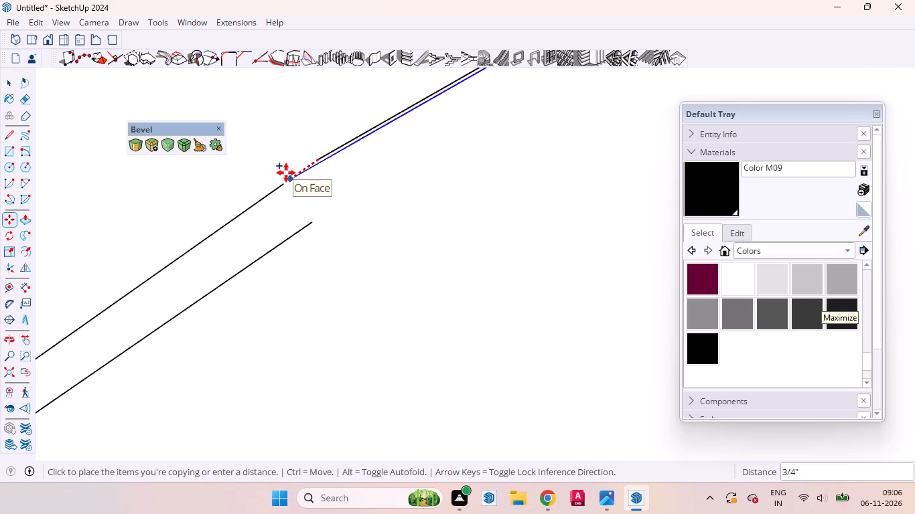
click(285, 174)
Copy the corner arc a further 3/16" so its end meets the outer strip line's endpoint.
scroll(326, 175, up, 8)
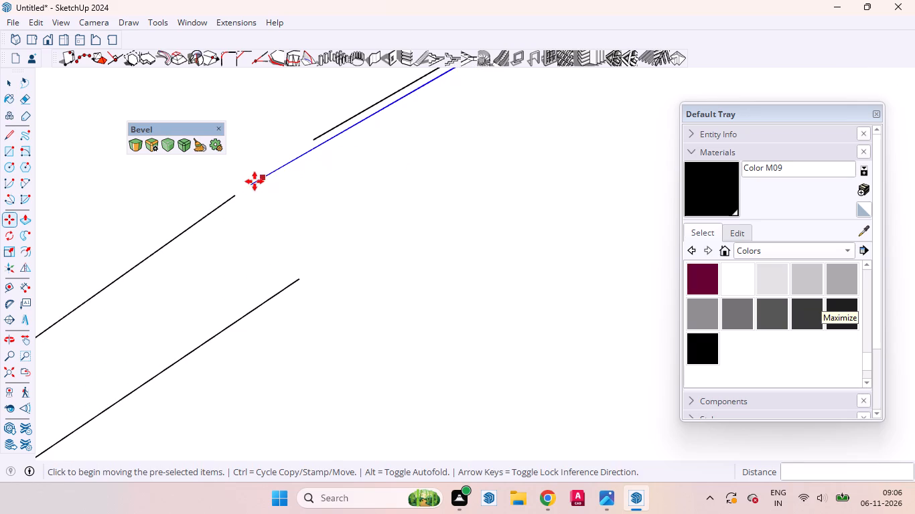
click(248, 184)
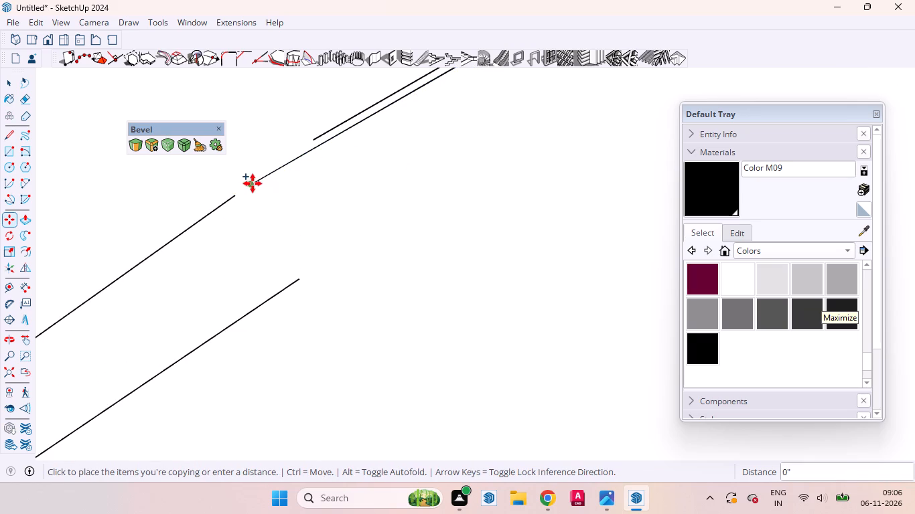
click(251, 182)
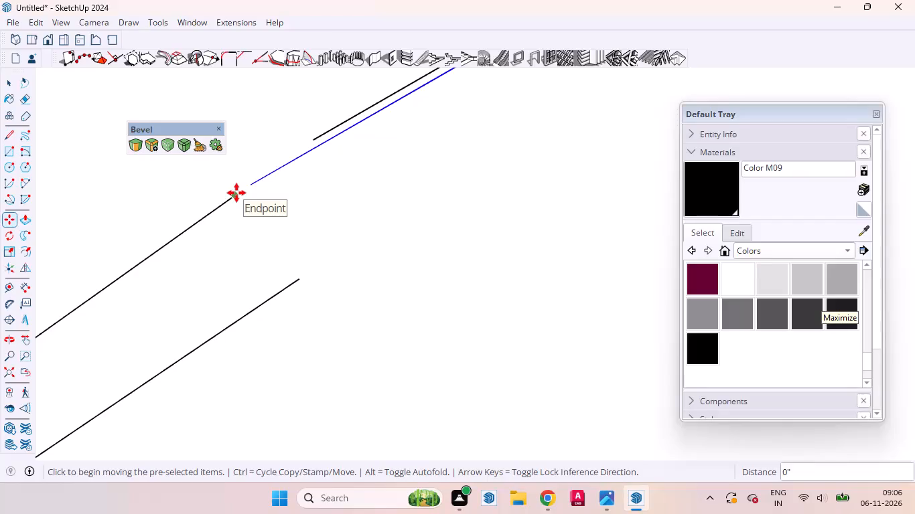
click(236, 193)
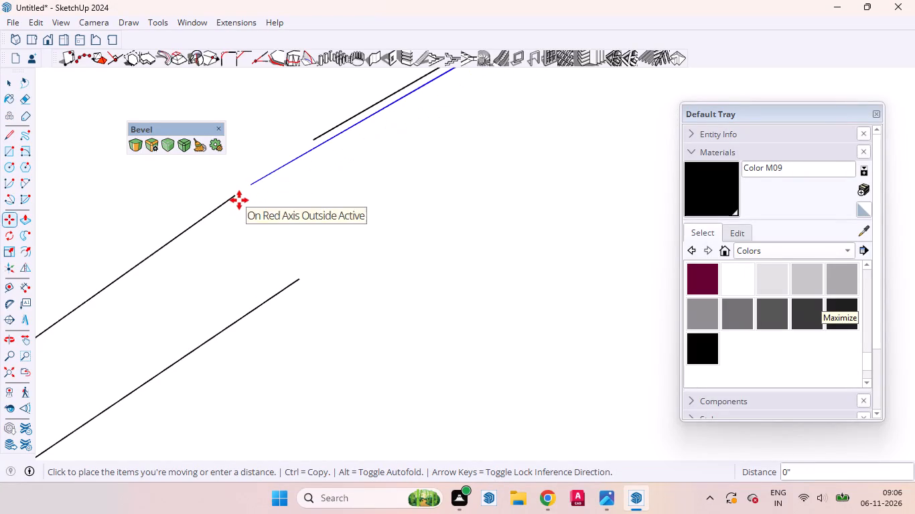
click(239, 200)
scroll(262, 195, up, 8)
click(243, 176)
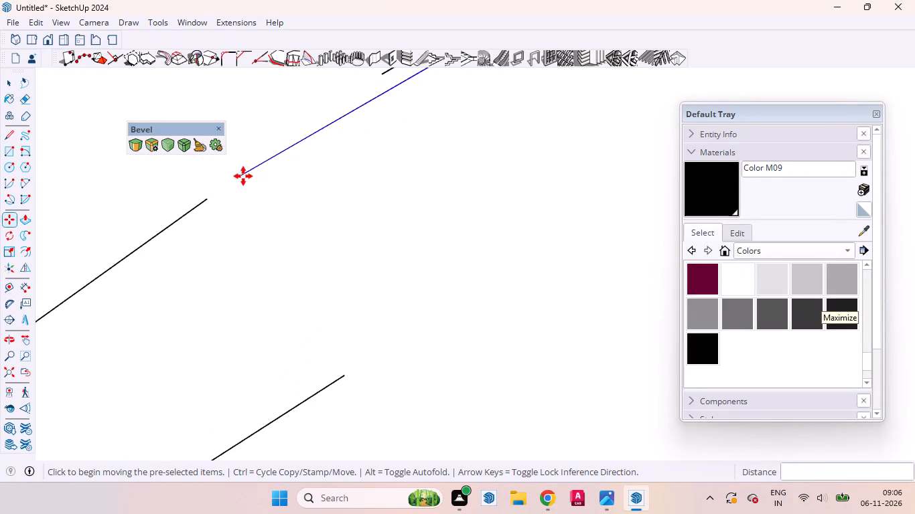
scroll(285, 194, down, 18)
scroll(279, 192, up, 1)
scroll(279, 196, down, 20)
scroll(279, 196, down, 2)
scroll(277, 200, up, 4)
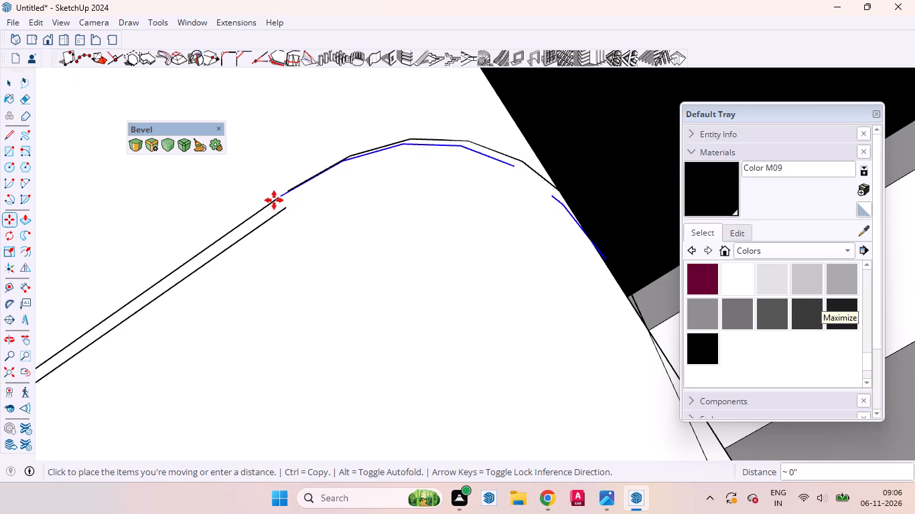
scroll(273, 197, up, 4)
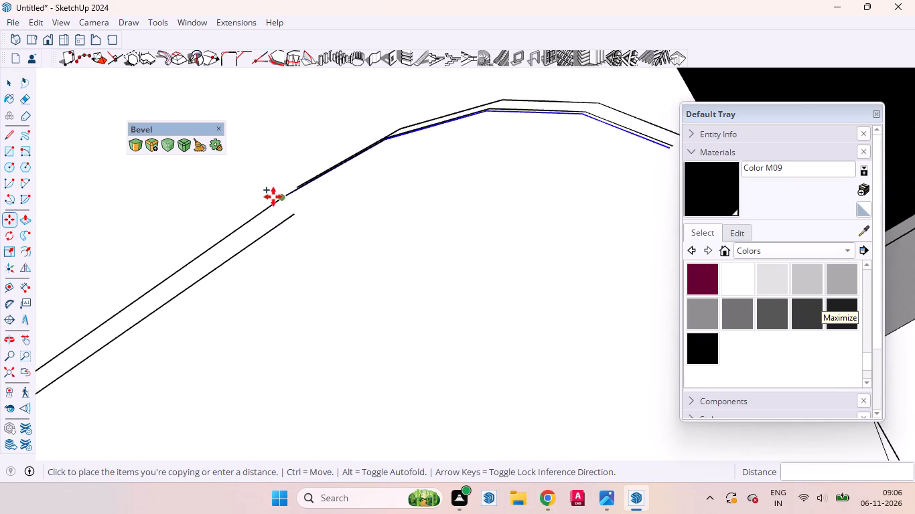
scroll(273, 197, up, 14)
scroll(288, 193, down, 2)
scroll(288, 193, up, 3)
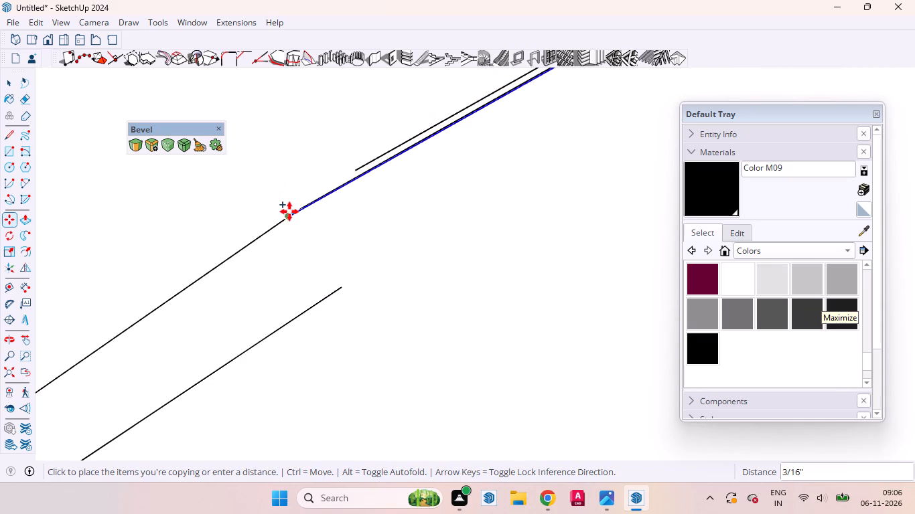
click(287, 214)
Erase the two duplicate arc segments nearest the strip line's end and the outermost leftover corner arc.
key(space)
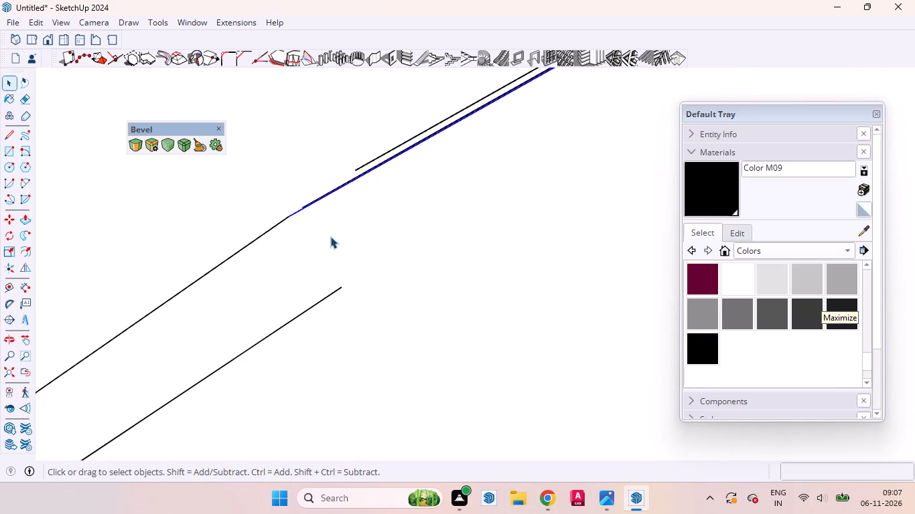
click(334, 240)
scroll(326, 212, up, 11)
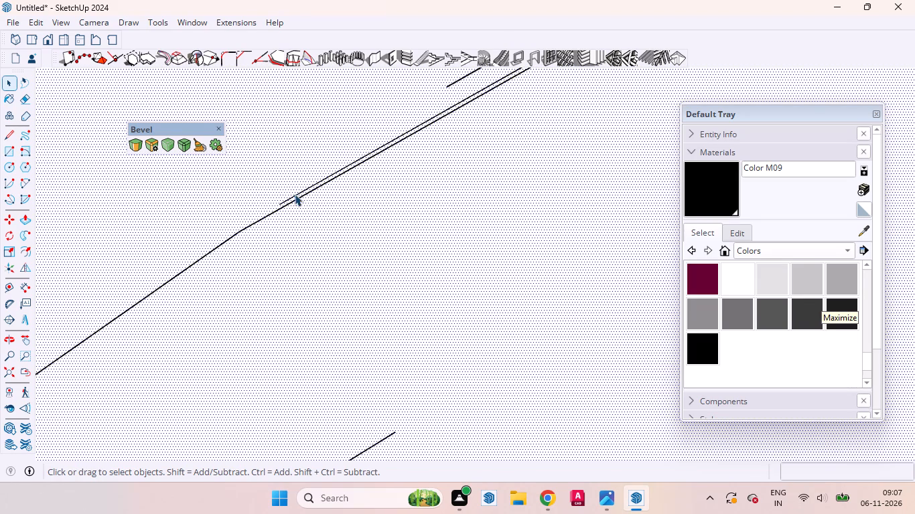
click(295, 194)
right_click(296, 194)
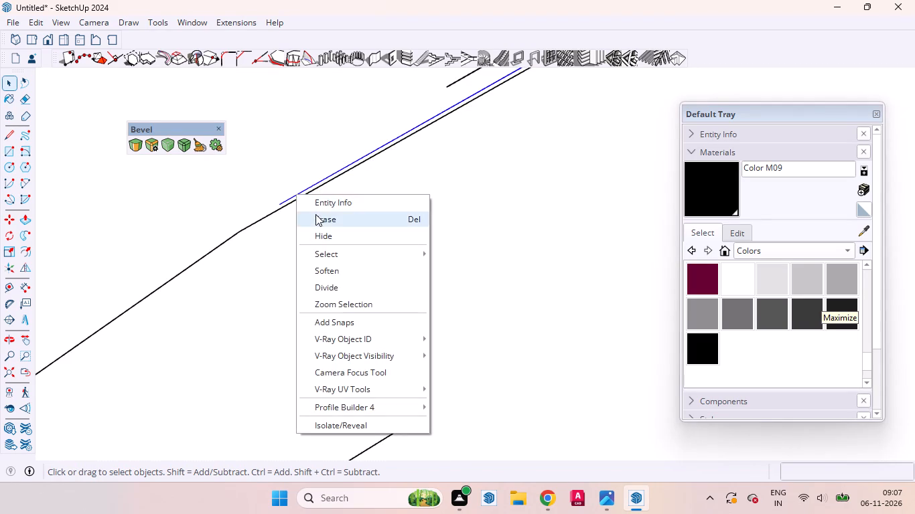
click(315, 214)
scroll(324, 220, down, 20)
scroll(324, 220, down, 13)
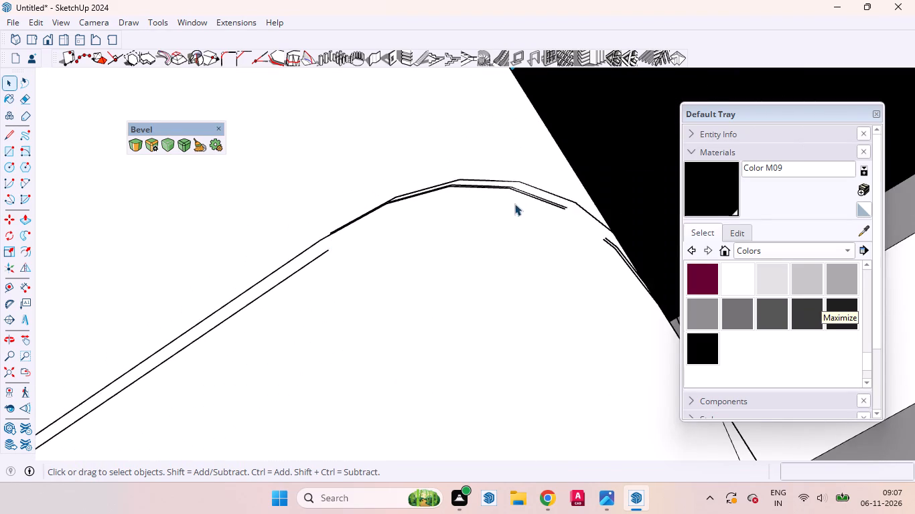
scroll(528, 195, up, 16)
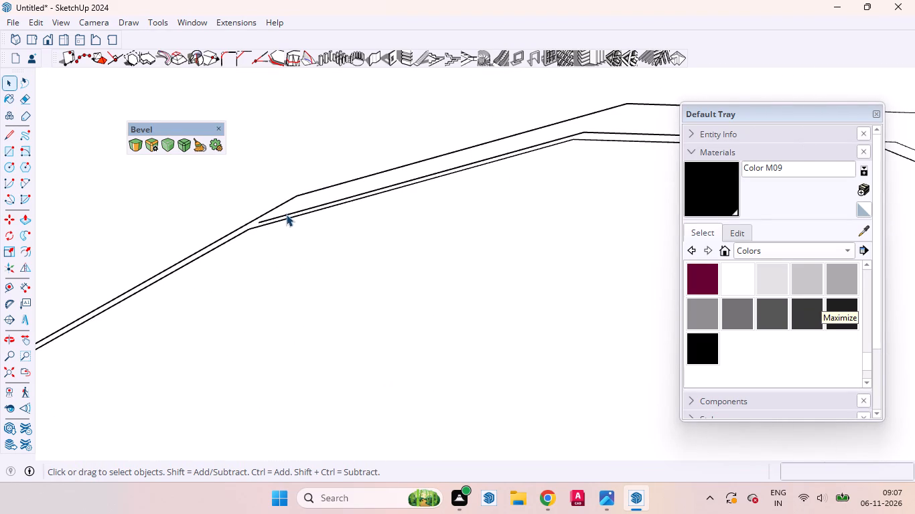
click(286, 213)
right_click(286, 214)
click(358, 239)
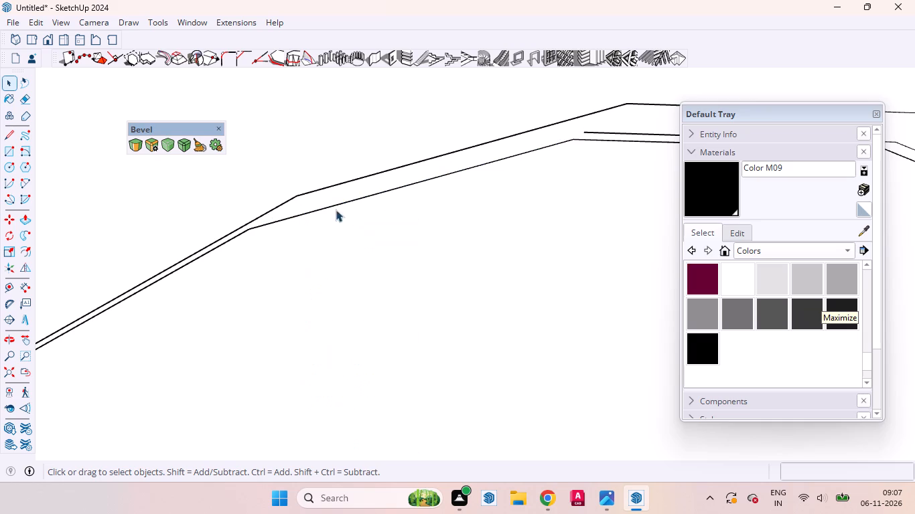
click(320, 189)
right_click(322, 189)
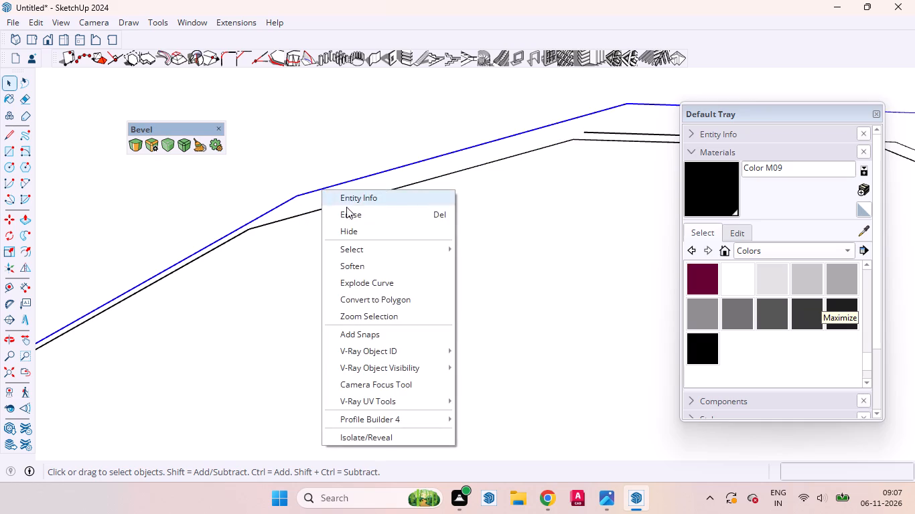
click(358, 215)
Erase the short duplicate segment lying just above the corner arc near the strip lines' end.
scroll(443, 232, down, 20)
scroll(443, 232, down, 3)
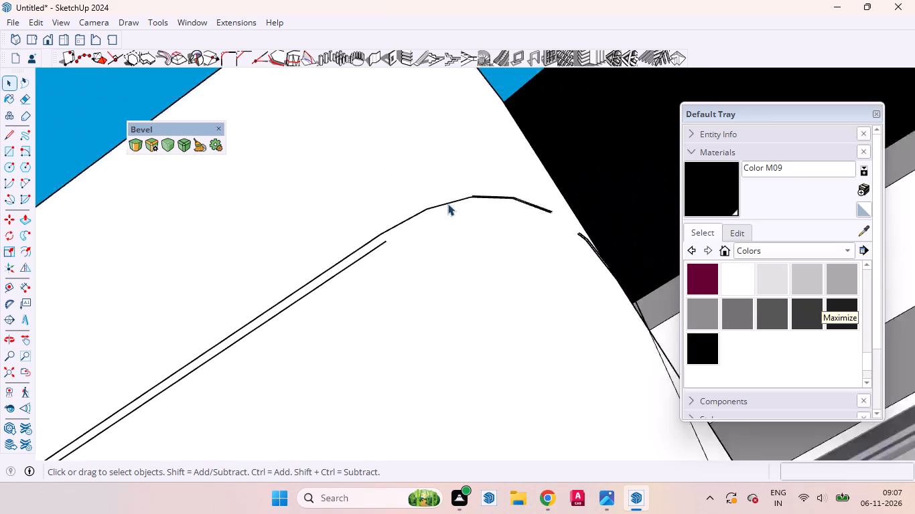
scroll(447, 203, down, 1)
scroll(469, 185, up, 3)
scroll(469, 185, down, 1)
scroll(469, 185, up, 18)
click(469, 201)
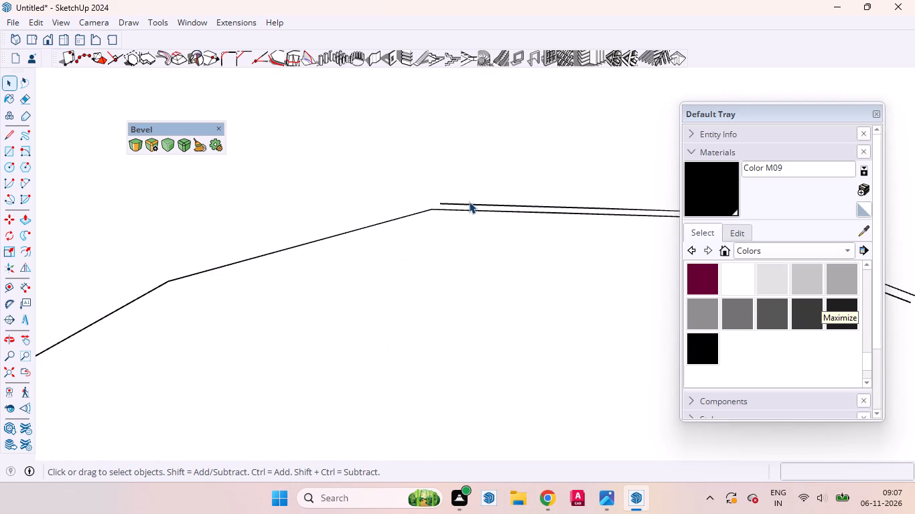
click(470, 203)
right_click(470, 203)
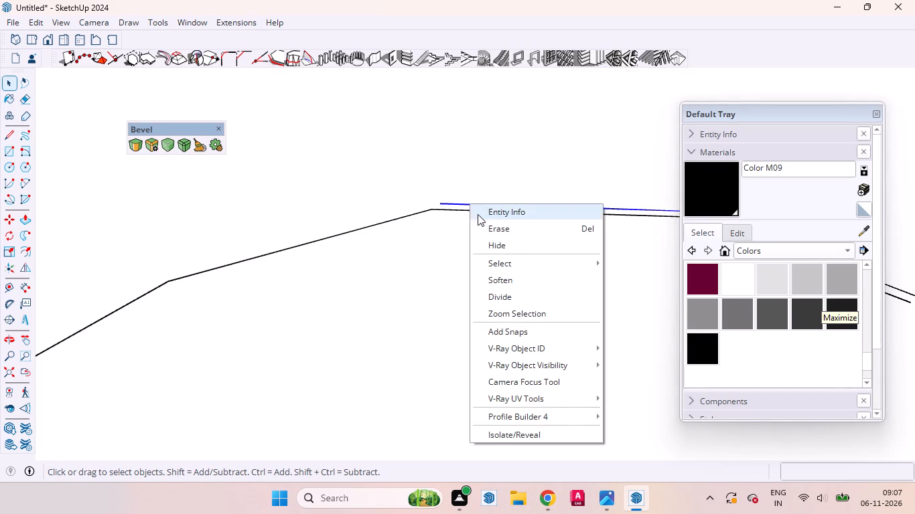
click(482, 224)
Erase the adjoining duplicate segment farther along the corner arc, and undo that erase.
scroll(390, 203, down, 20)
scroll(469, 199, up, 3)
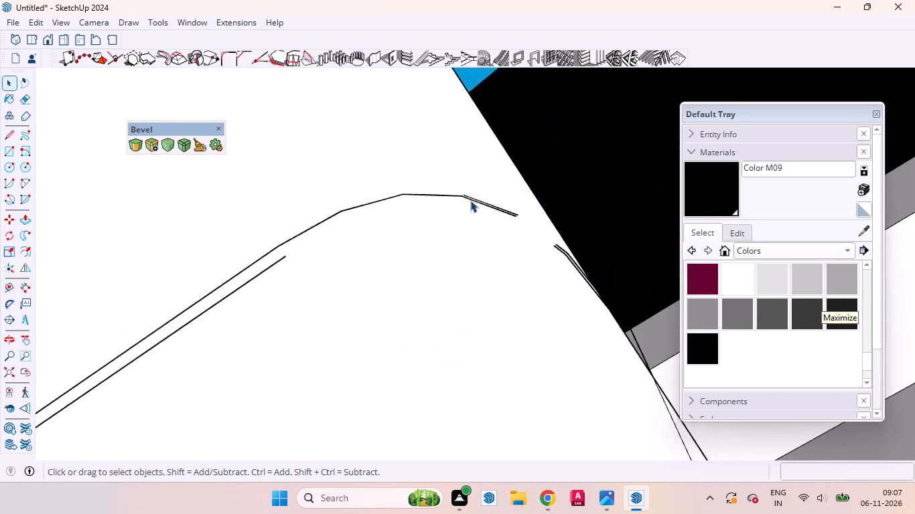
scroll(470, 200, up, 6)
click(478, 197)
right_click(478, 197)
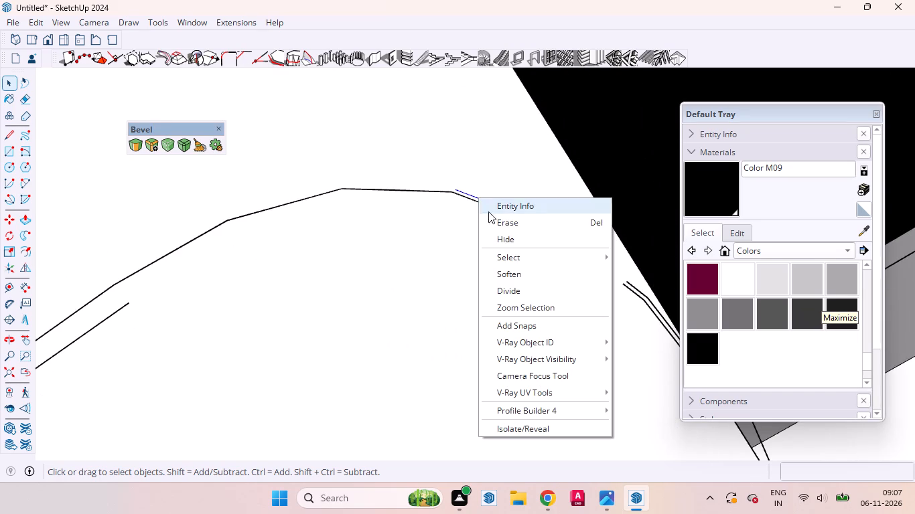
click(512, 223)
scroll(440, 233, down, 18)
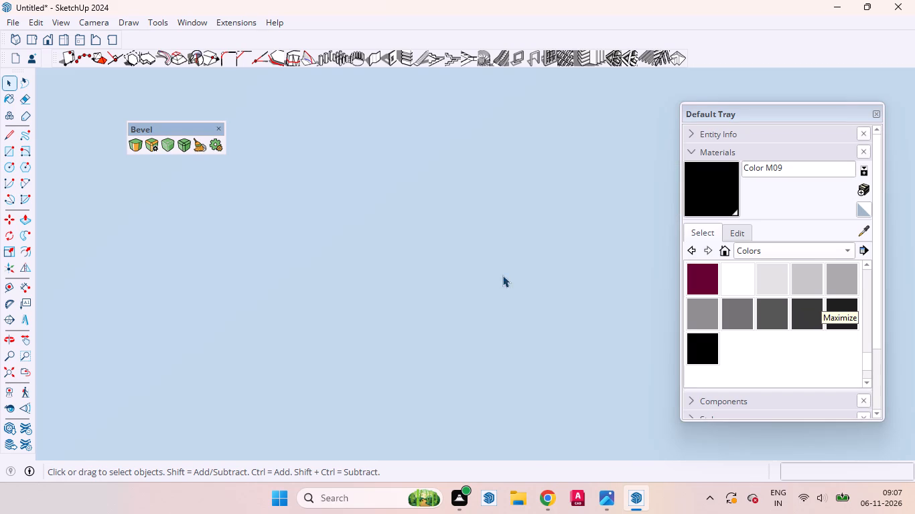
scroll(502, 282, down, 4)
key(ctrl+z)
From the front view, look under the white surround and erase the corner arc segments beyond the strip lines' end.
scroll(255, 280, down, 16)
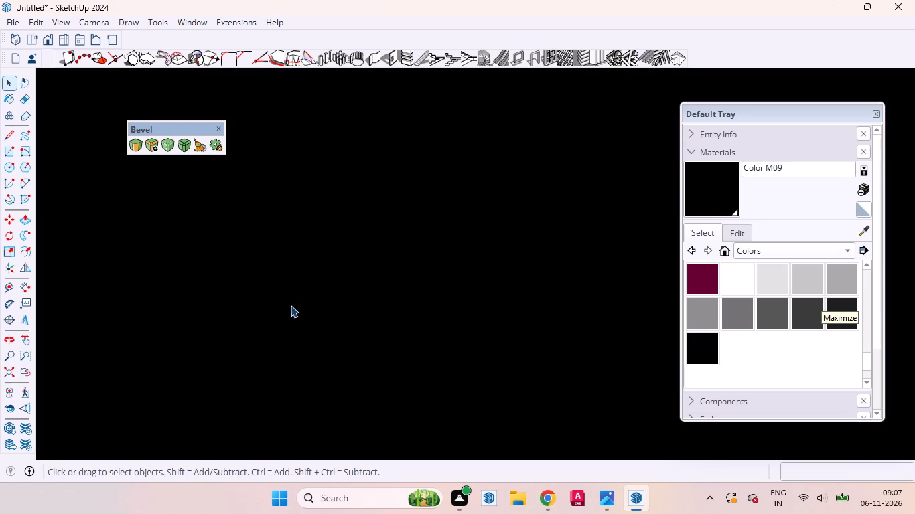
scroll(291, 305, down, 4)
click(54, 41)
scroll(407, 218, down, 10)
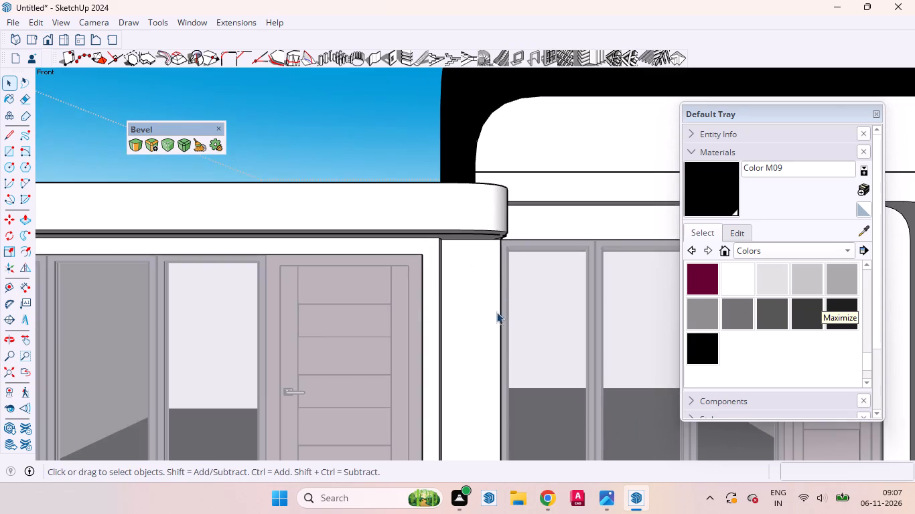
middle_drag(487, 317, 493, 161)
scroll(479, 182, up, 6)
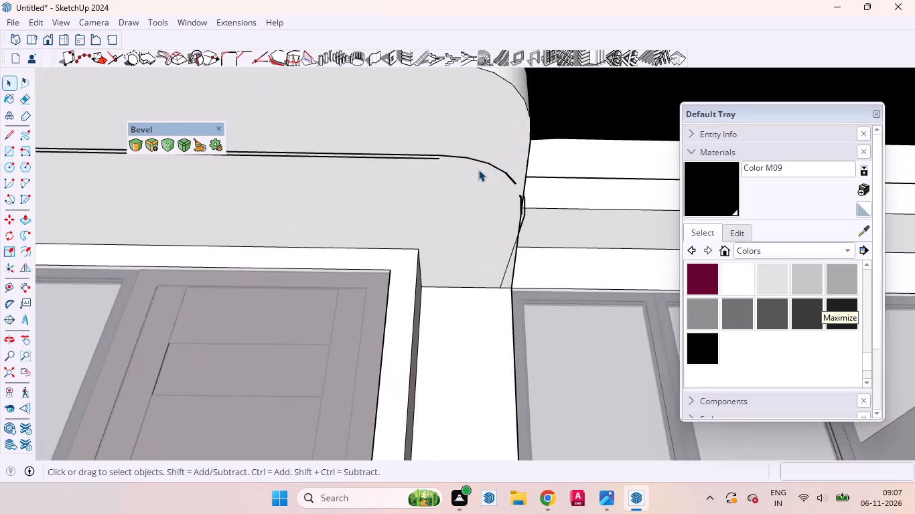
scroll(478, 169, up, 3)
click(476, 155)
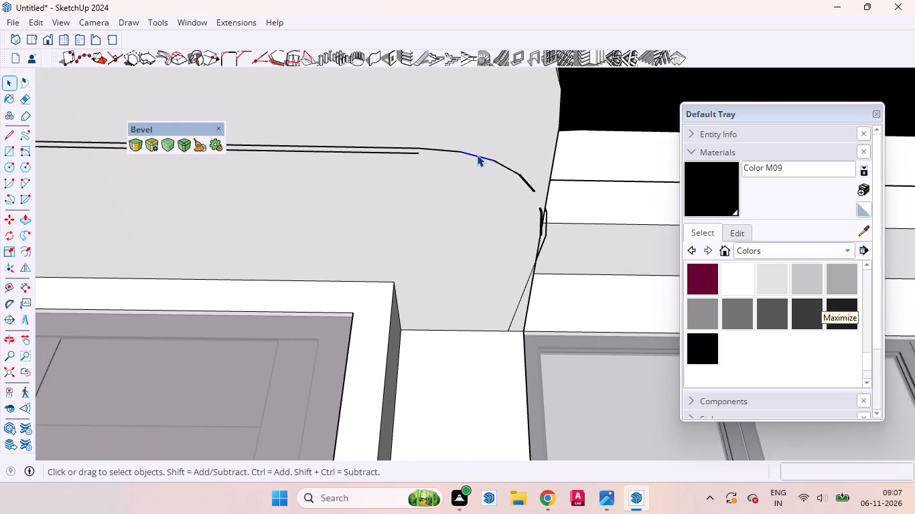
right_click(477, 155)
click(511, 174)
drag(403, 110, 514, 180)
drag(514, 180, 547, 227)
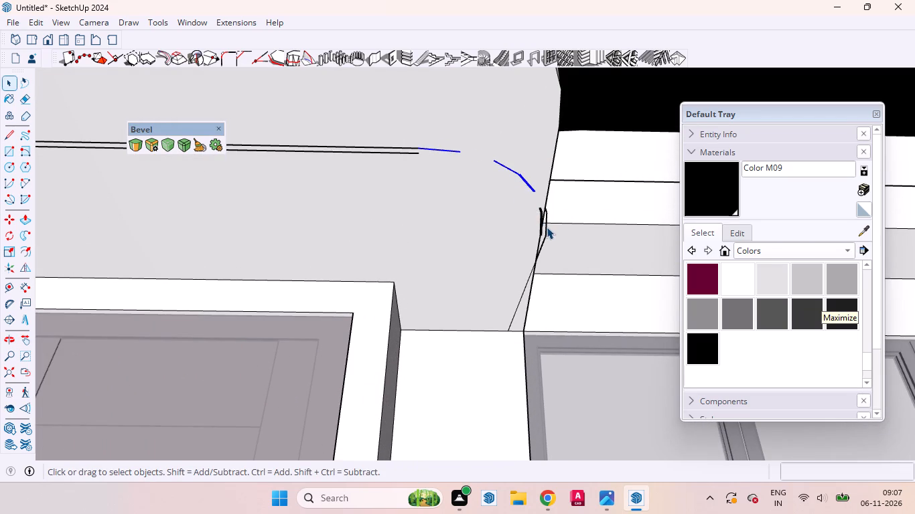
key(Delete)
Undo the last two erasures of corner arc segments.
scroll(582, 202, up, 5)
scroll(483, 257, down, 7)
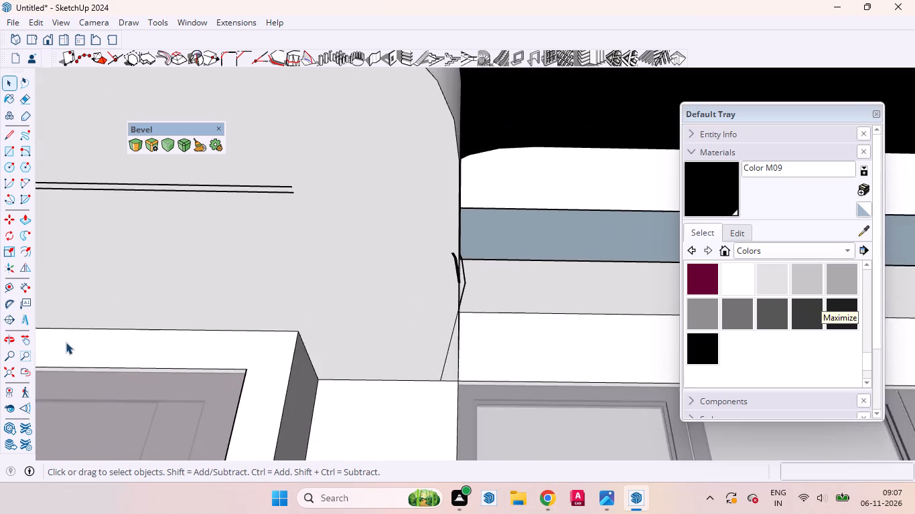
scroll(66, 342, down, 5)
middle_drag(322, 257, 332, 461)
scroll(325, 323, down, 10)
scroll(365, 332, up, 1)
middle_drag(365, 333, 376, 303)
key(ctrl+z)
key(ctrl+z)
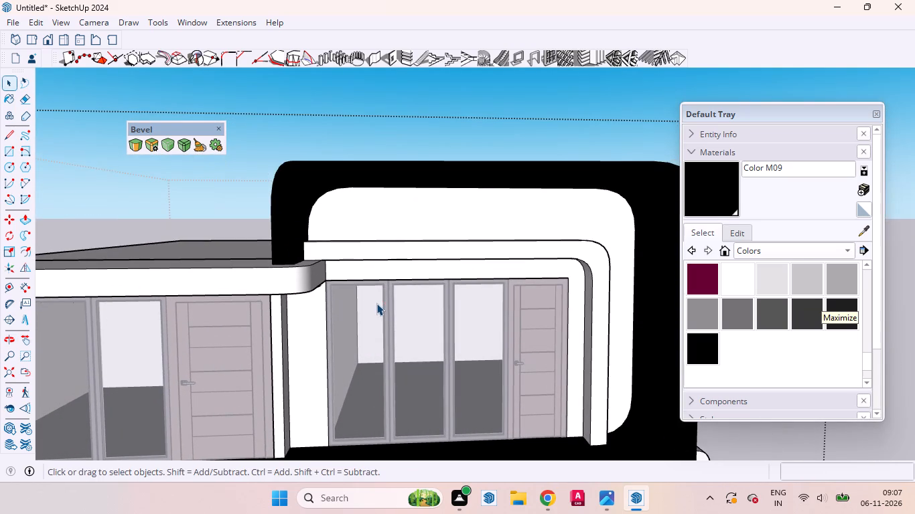
Erase the middle corner arc segment and the slanted leftover segment beside the rounded corner's straight edge.
middle_drag(297, 384, 334, 170)
scroll(334, 175, up, 5)
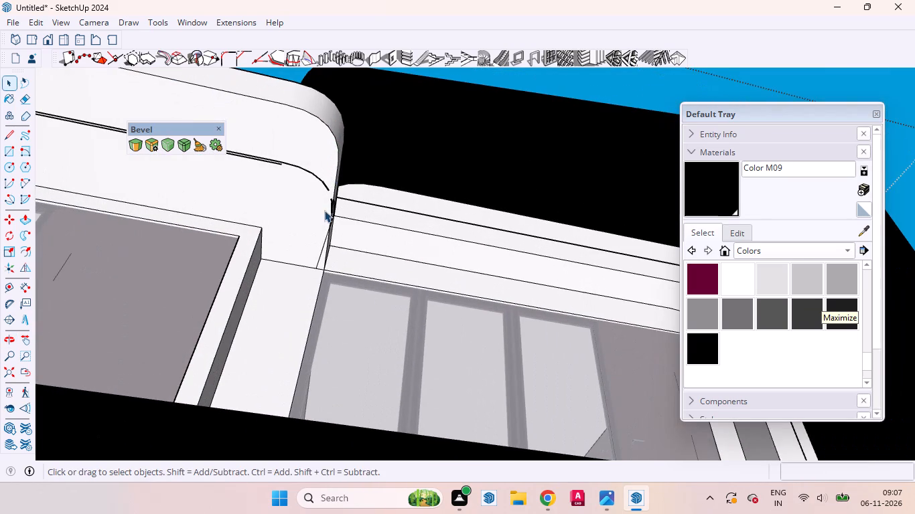
click(318, 178)
right_click(318, 178)
click(327, 199)
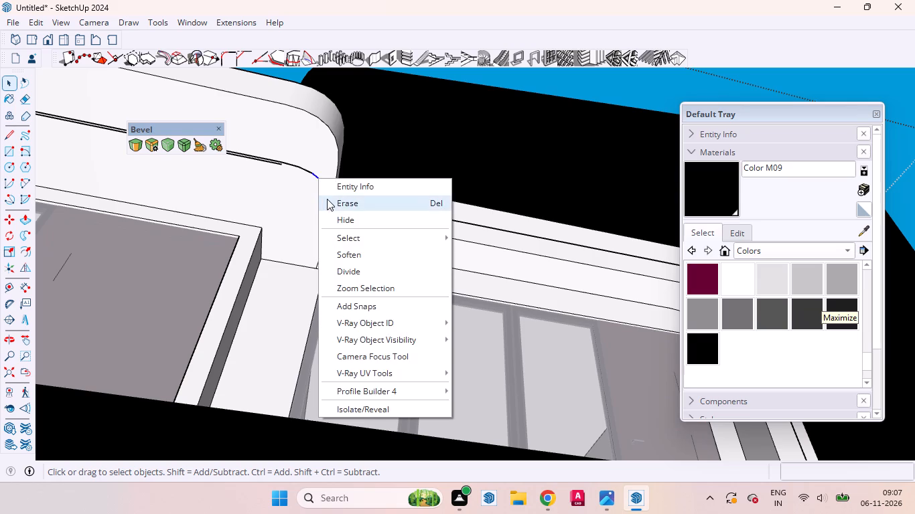
click(321, 246)
right_click(321, 246)
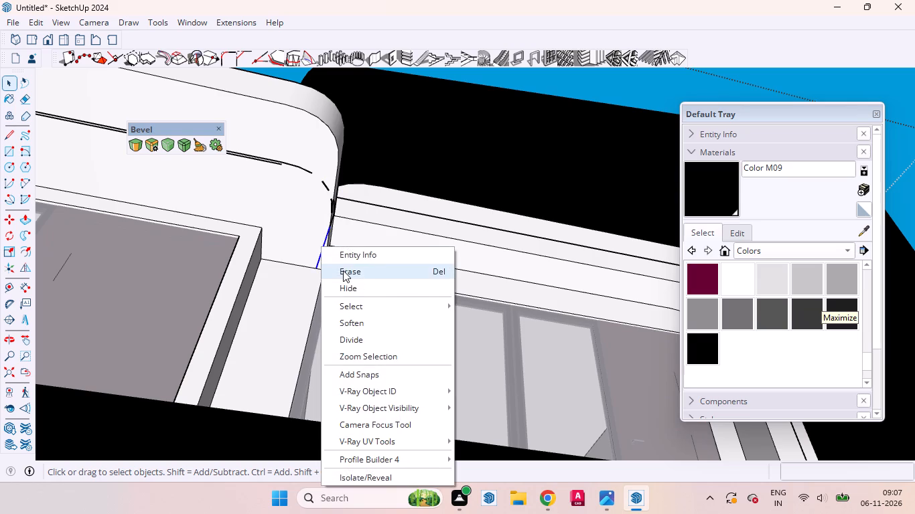
click(343, 270)
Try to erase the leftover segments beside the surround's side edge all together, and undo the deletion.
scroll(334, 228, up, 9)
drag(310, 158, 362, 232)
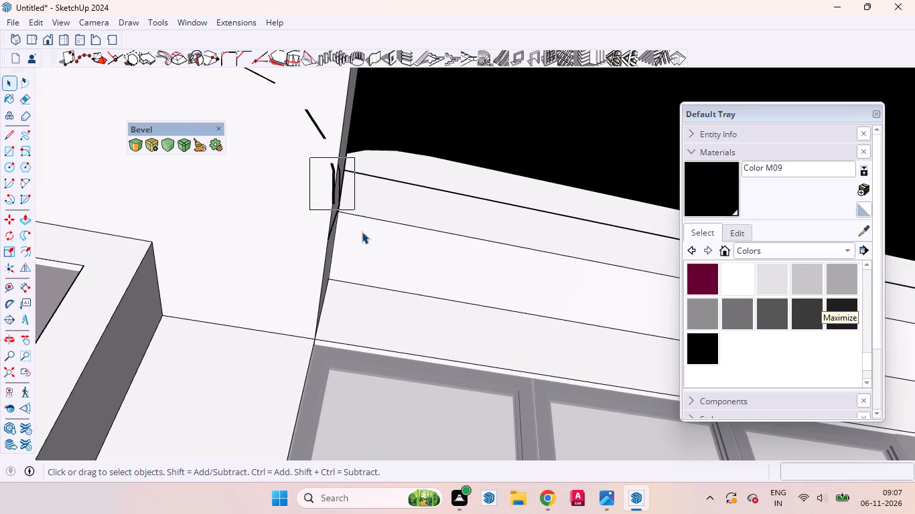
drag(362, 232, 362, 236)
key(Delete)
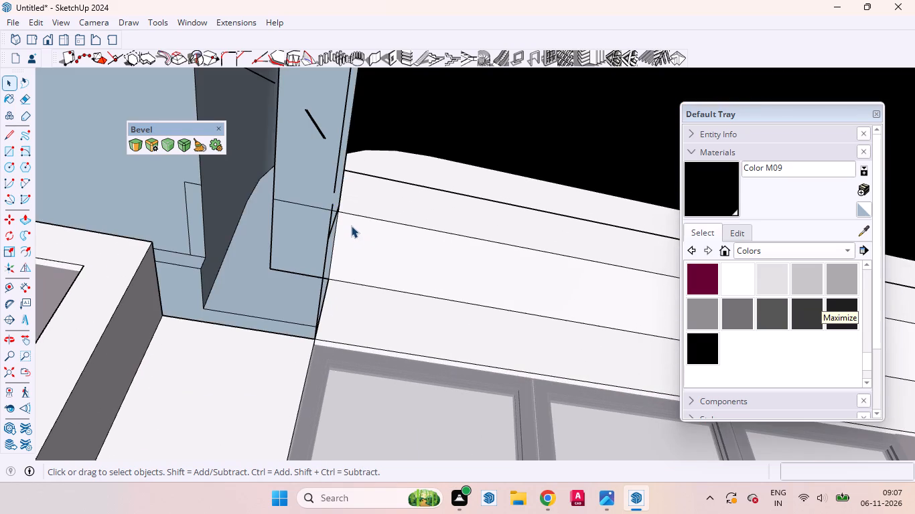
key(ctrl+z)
Erase the paired leftover arc segments individually on the inner face, just inside the surround's side edge.
scroll(343, 167, up, 12)
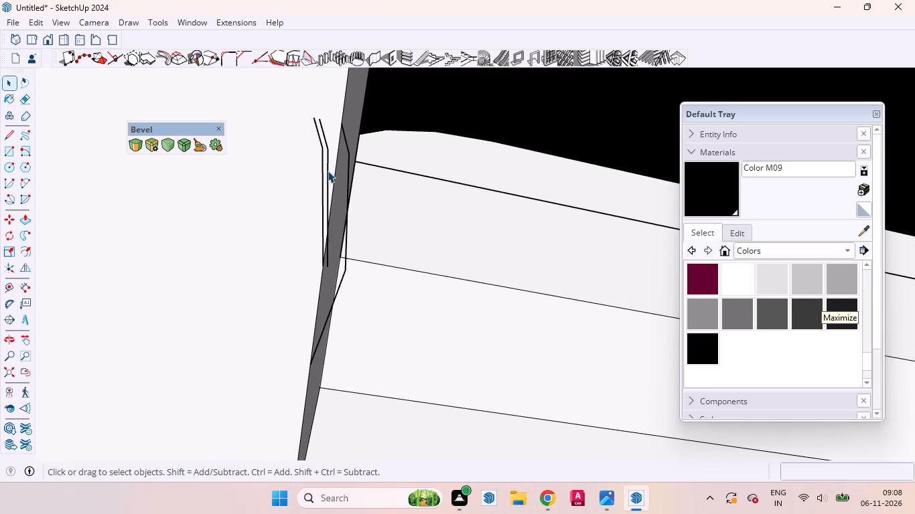
click(328, 171)
right_click(328, 171)
click(342, 203)
click(323, 177)
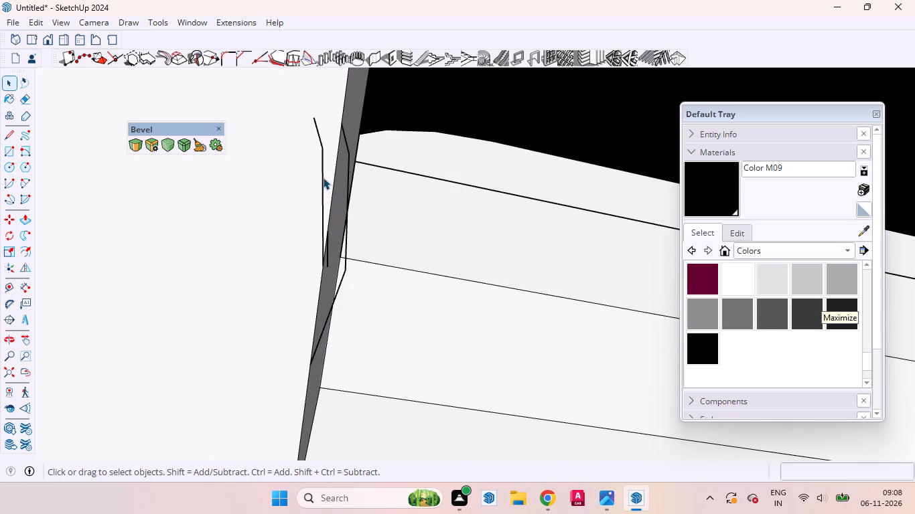
right_click(323, 177)
click(343, 209)
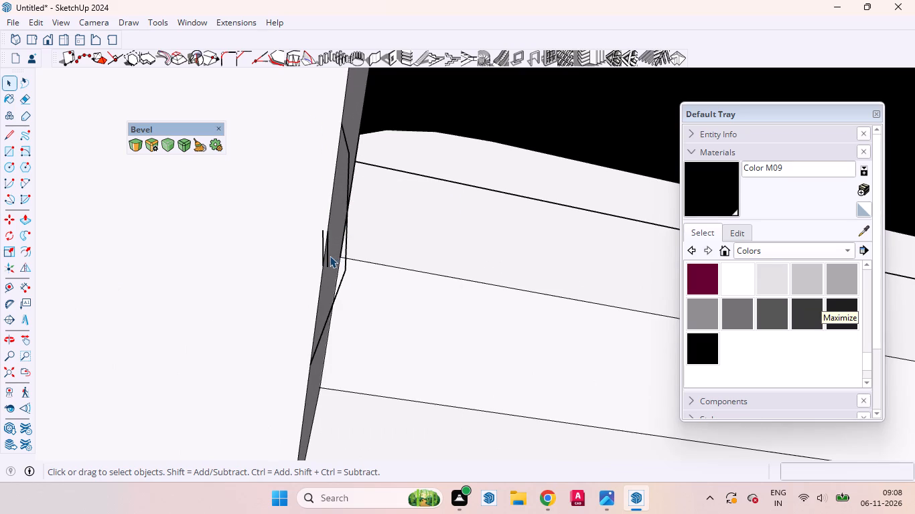
click(330, 256)
right_click(330, 256)
click(344, 278)
scroll(322, 248, up, 9)
click(322, 230)
click(324, 229)
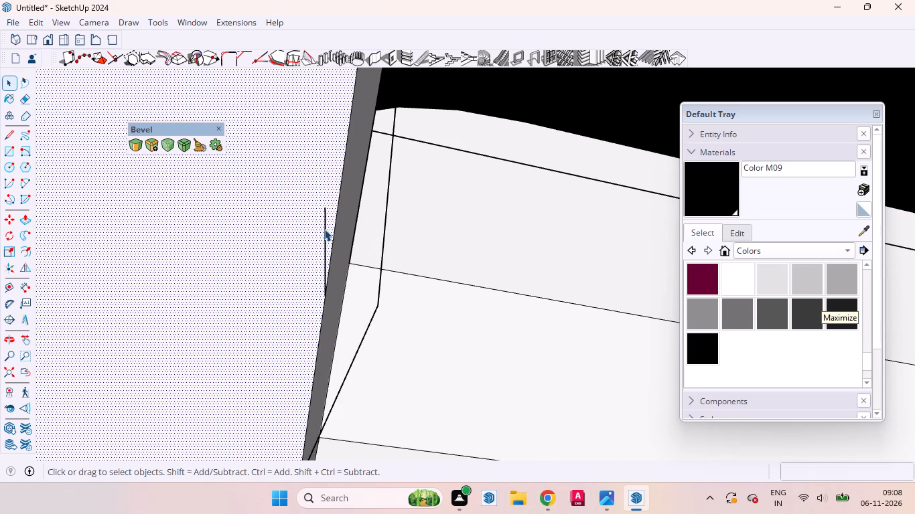
right_click(324, 229)
click(338, 252)
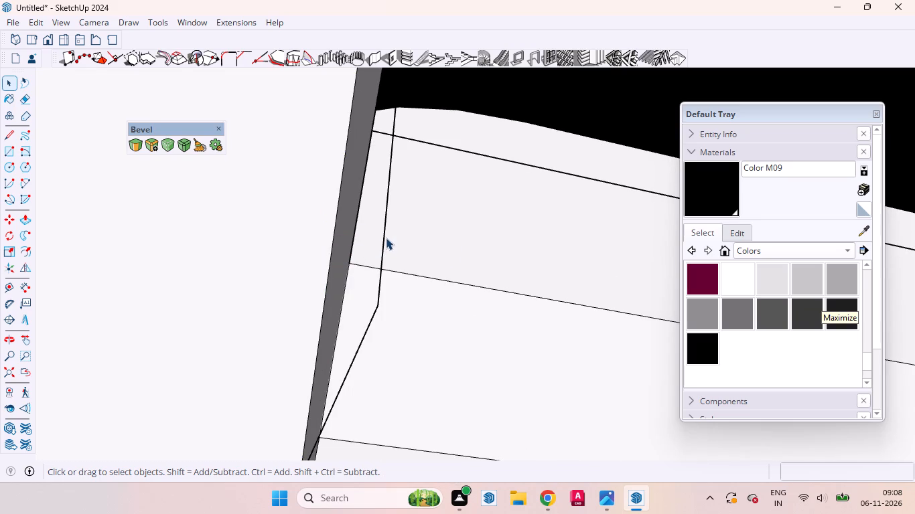
Erase the two leftover arc segments that overhang past the surround's side edge.
click(386, 238)
right_click(385, 236)
click(403, 269)
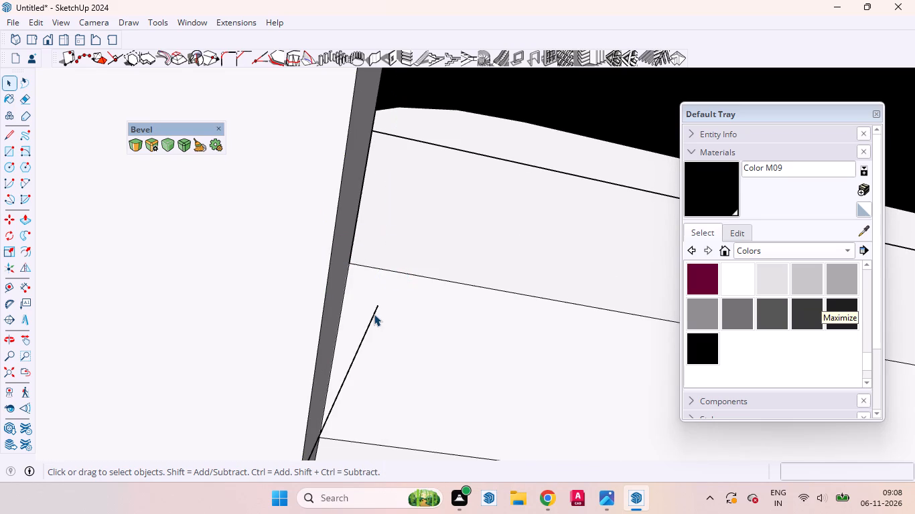
click(374, 315)
right_click(374, 315)
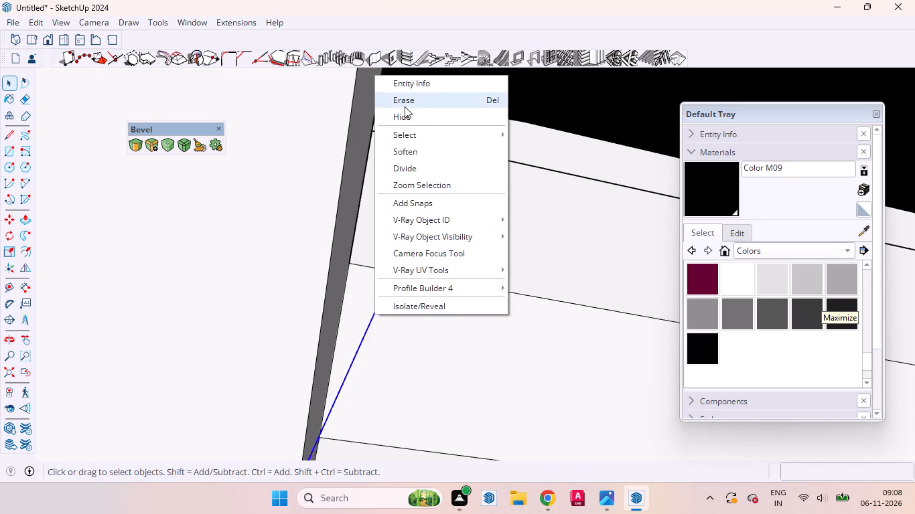
click(405, 106)
Erase the short doubled segments isolated in the middle of the rounded corner.
scroll(293, 286, down, 18)
scroll(303, 280, up, 2)
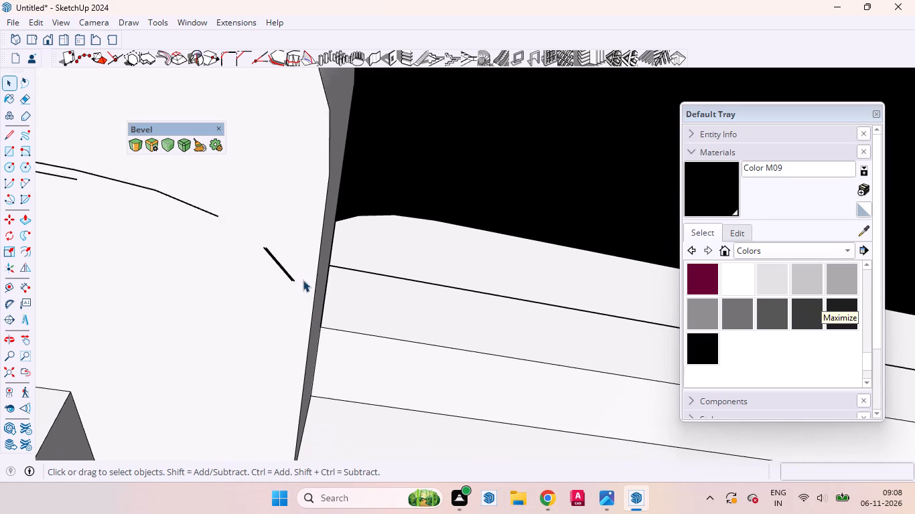
scroll(303, 280, up, 2)
drag(281, 271, 292, 294)
drag(216, 199, 301, 292)
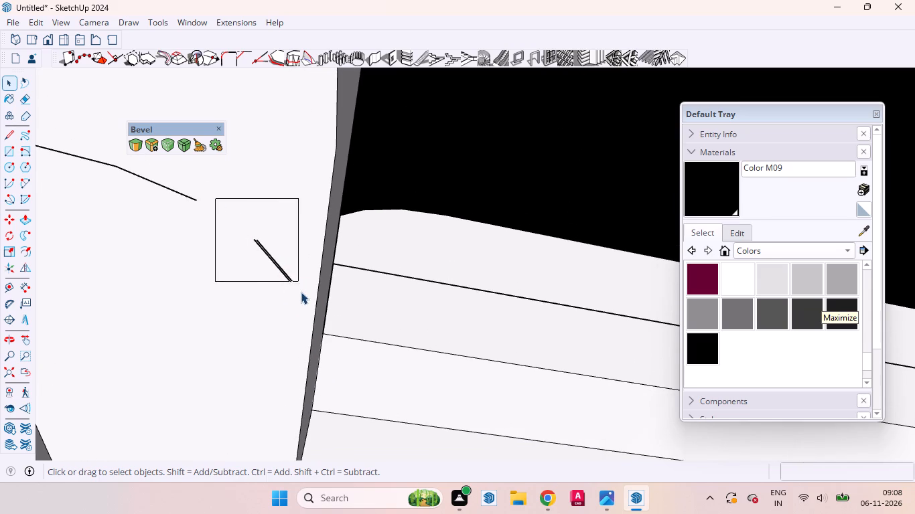
drag(301, 292, 305, 305)
key(Delete)
Erase the last two corner arc segments attached to the outer strip line's end.
scroll(275, 320, down, 4)
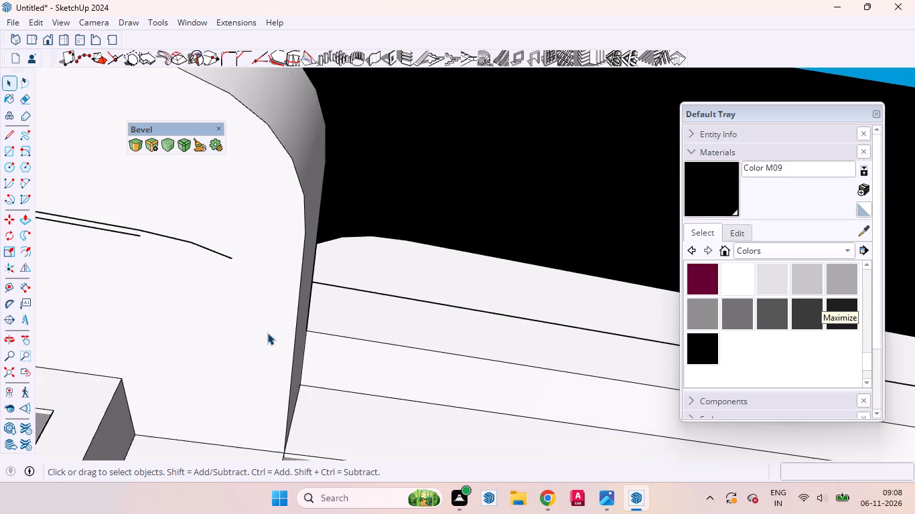
scroll(267, 333, down, 13)
scroll(262, 329, up, 5)
scroll(215, 260, up, 5)
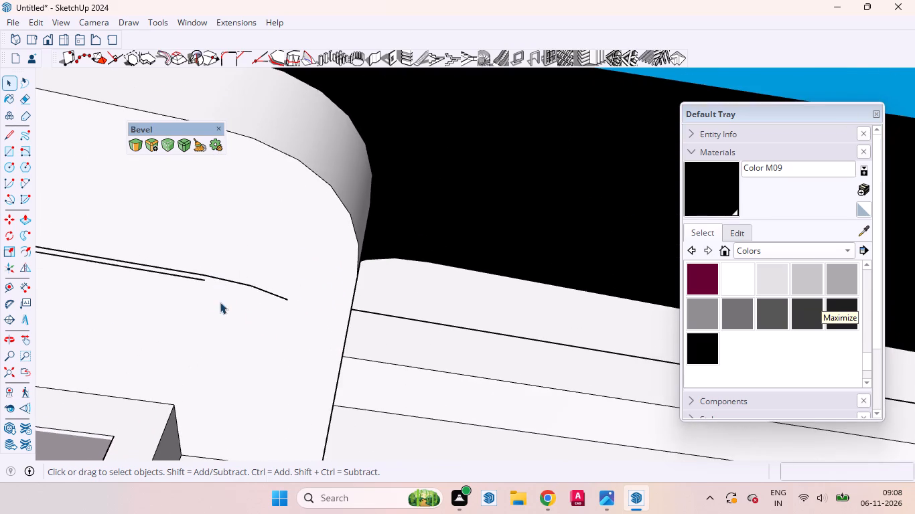
middle_drag(220, 302, 276, 187)
scroll(277, 185, up, 1)
click(269, 177)
right_click(269, 177)
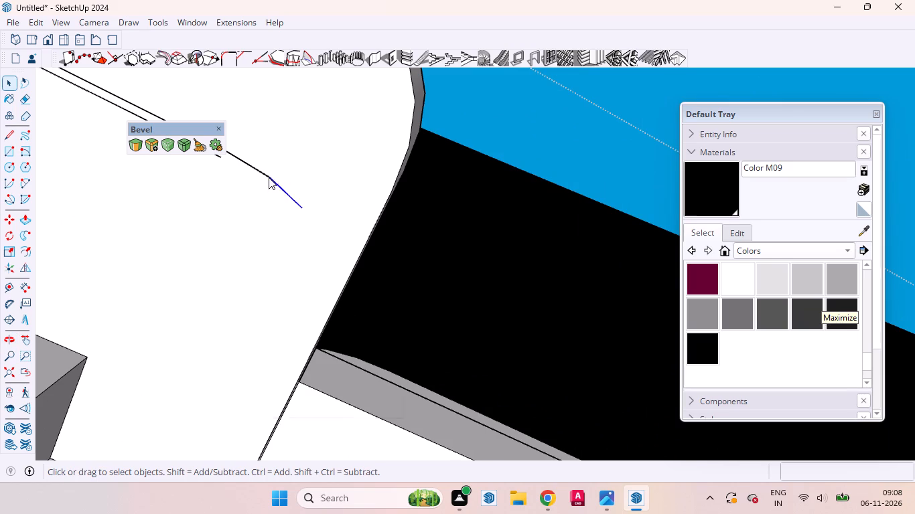
click(303, 203)
click(252, 169)
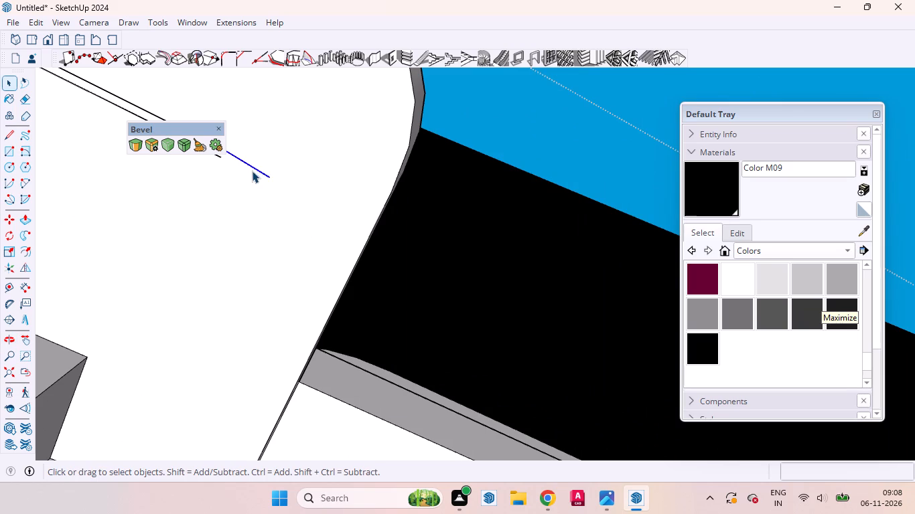
right_click(252, 171)
click(256, 167)
right_click(255, 167)
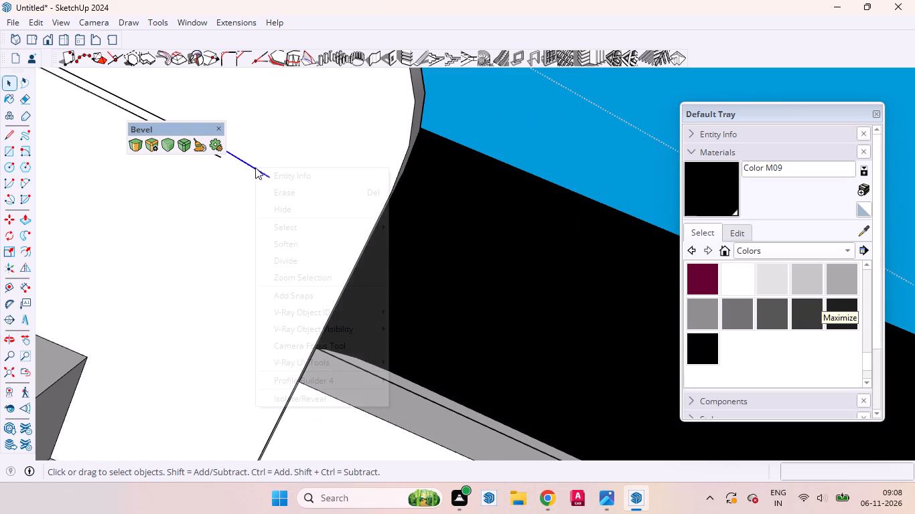
click(272, 191)
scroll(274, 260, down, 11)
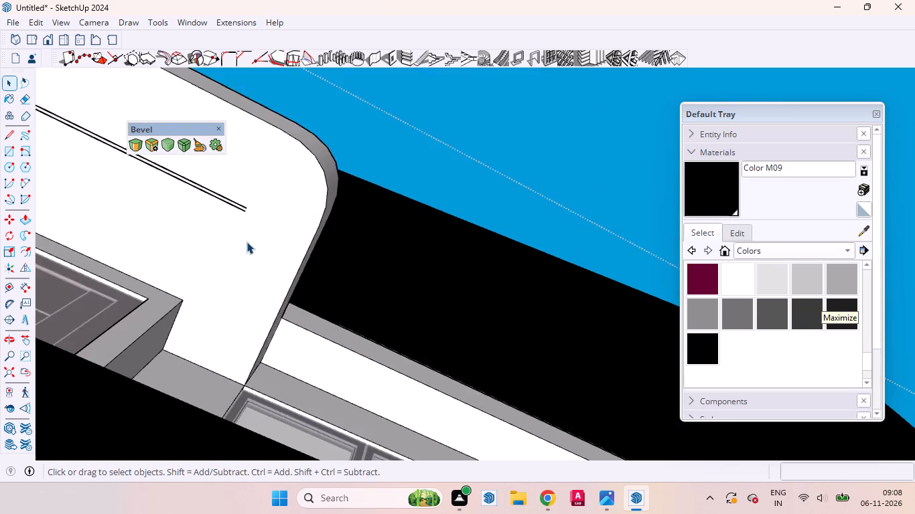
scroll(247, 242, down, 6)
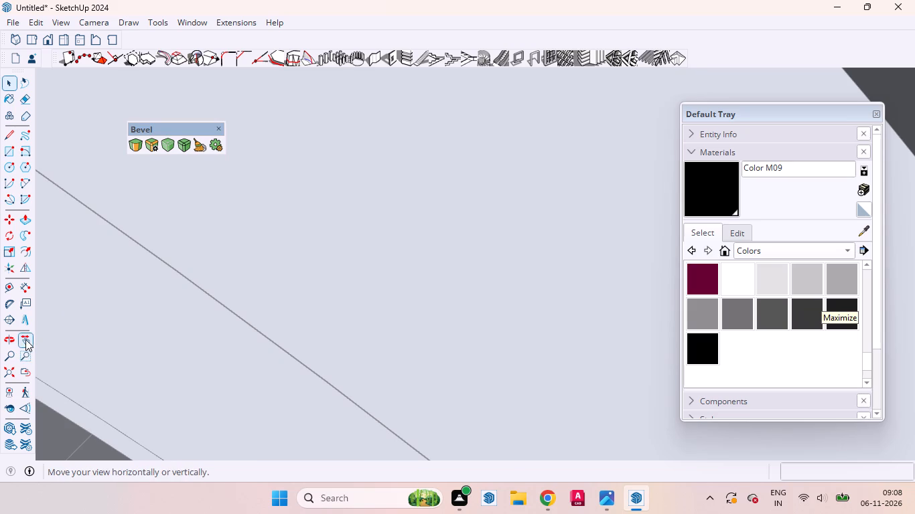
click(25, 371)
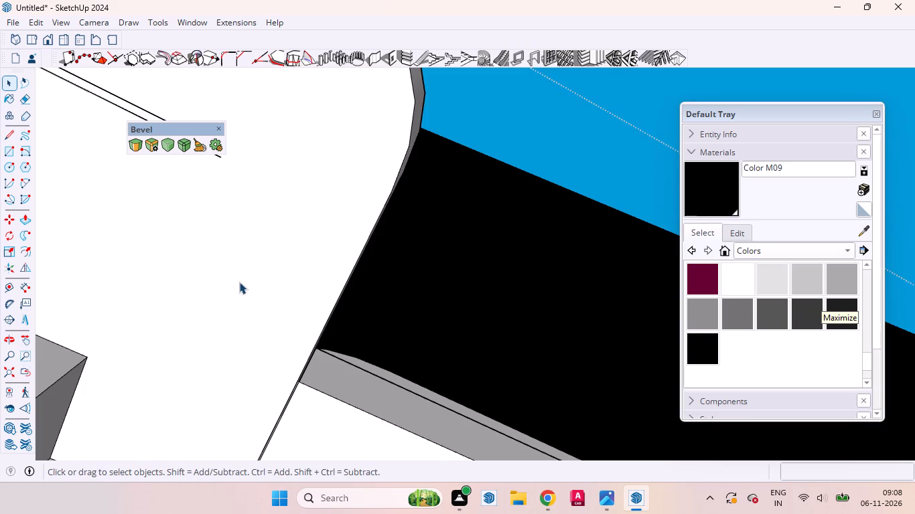
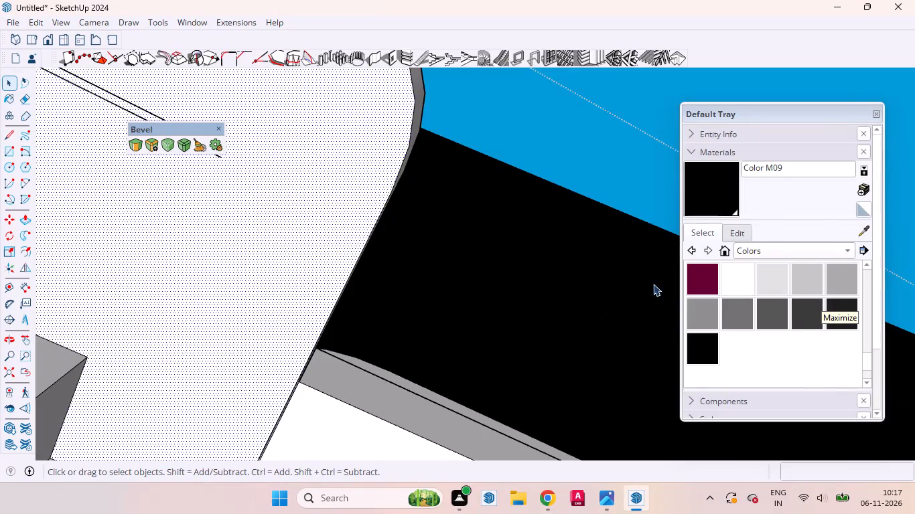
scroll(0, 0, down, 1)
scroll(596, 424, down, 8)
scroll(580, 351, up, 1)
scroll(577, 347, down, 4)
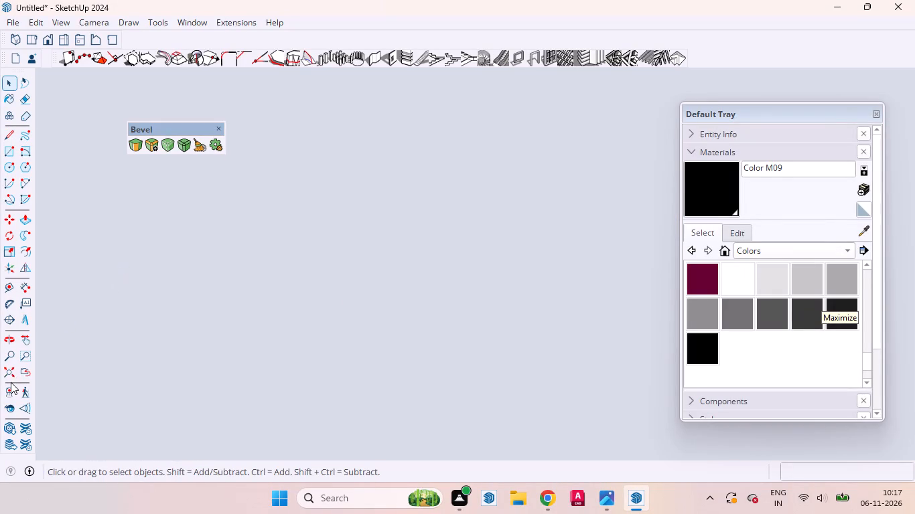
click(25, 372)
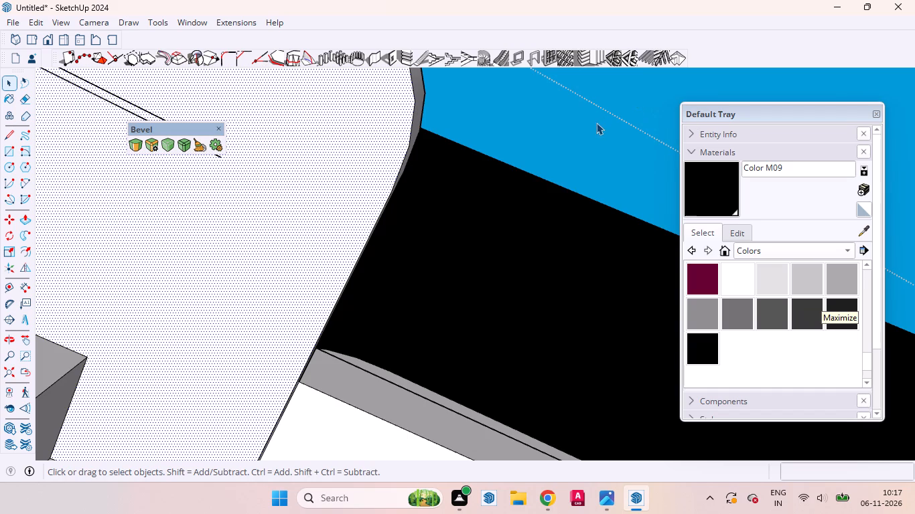
Examine the wall's inner face, from the end of the thin double line to the rounded upper corner.
middle_drag(593, 126, 530, 232)
scroll(526, 204, down, 6)
scroll(527, 186, up, 1)
scroll(527, 186, down, 1)
middle_drag(527, 183, 526, 237)
scroll(526, 210, down, 5)
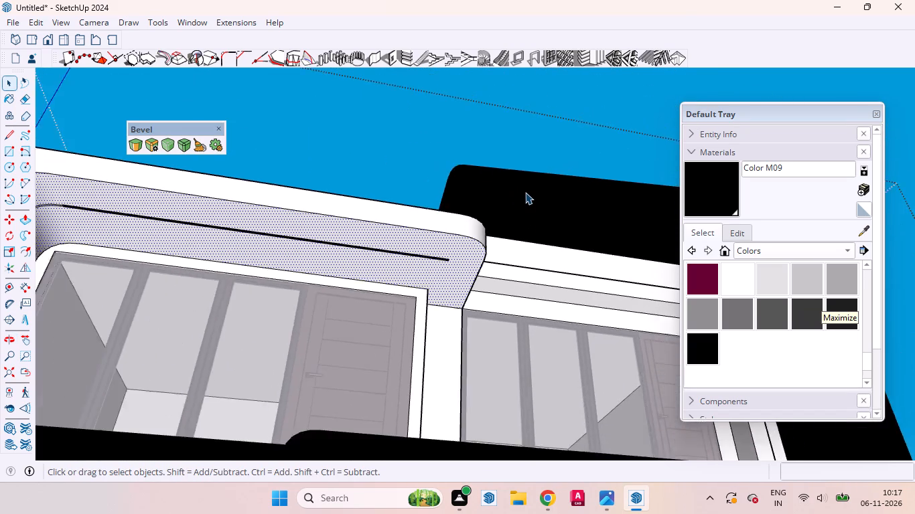
scroll(525, 192, down, 3)
scroll(525, 190, up, 3)
scroll(525, 189, down, 5)
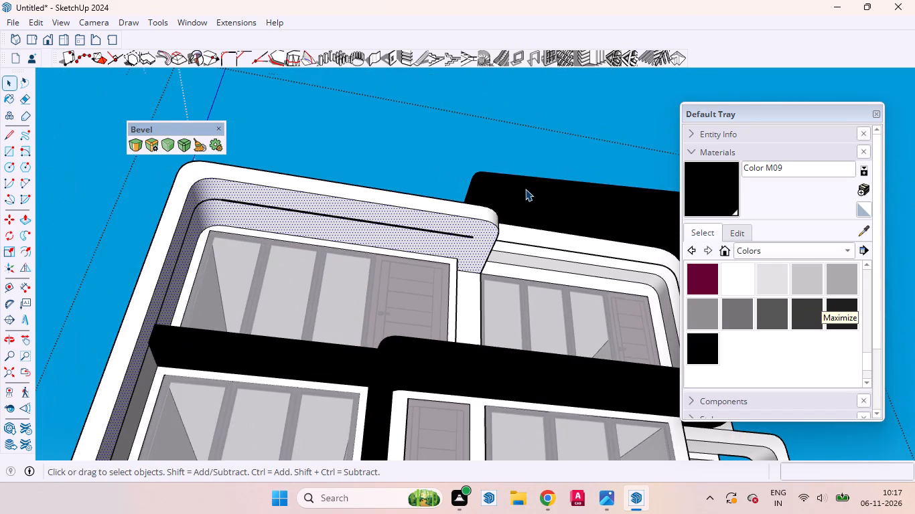
scroll(498, 217, up, 9)
scroll(530, 224, down, 2)
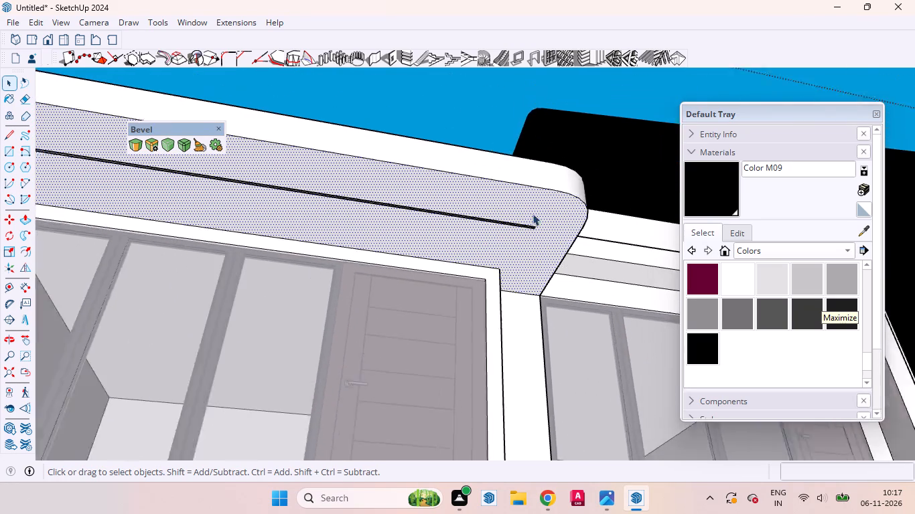
scroll(533, 213, down, 7)
scroll(529, 200, up, 1)
middle_drag(536, 214, 470, 155)
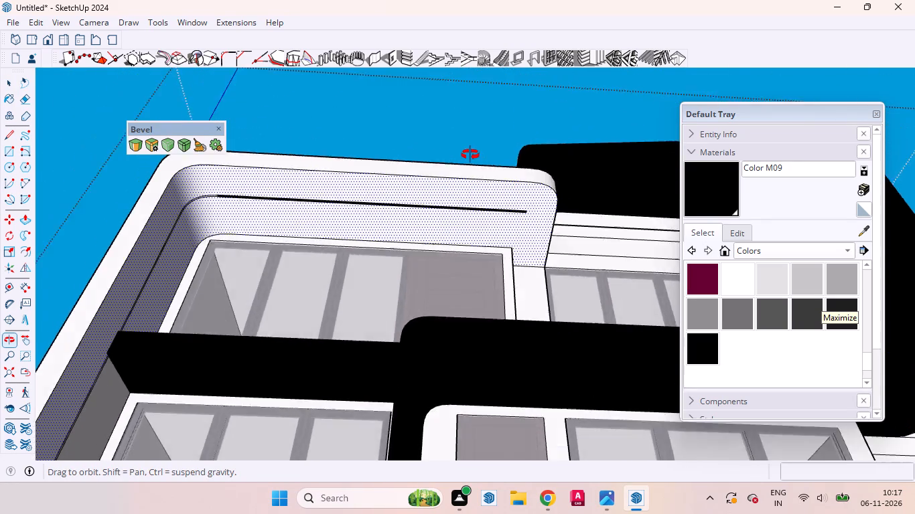
middle_drag(470, 155, 448, 140)
Copy the wall face's vertical end edge inward across the face by about 10 9/16".
scroll(549, 252, up, 4)
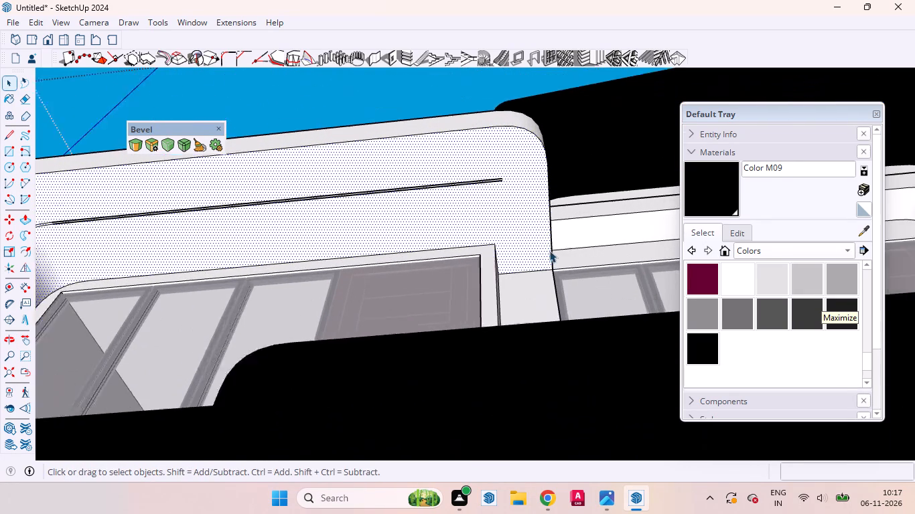
scroll(549, 250, up, 1)
scroll(421, 150, up, 3)
scroll(421, 149, down, 3)
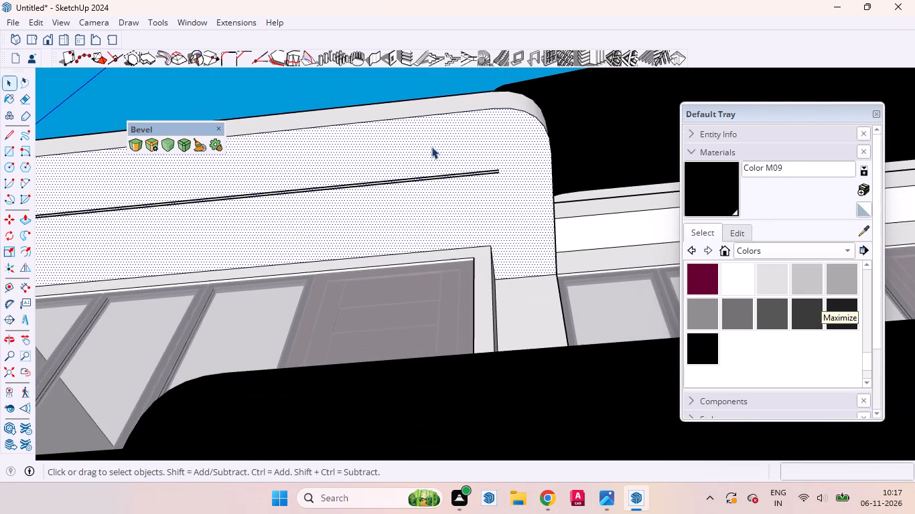
scroll(461, 166, up, 4)
scroll(465, 167, down, 4)
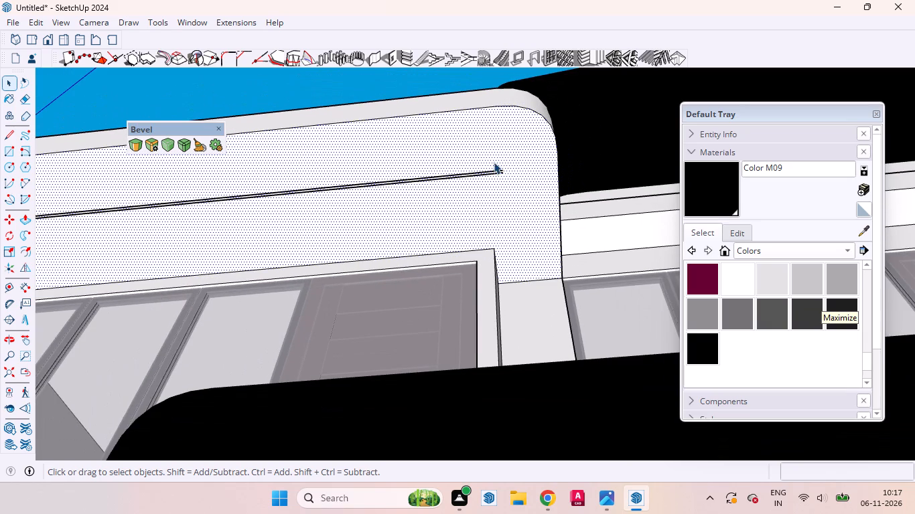
scroll(509, 162, up, 3)
scroll(509, 162, down, 2)
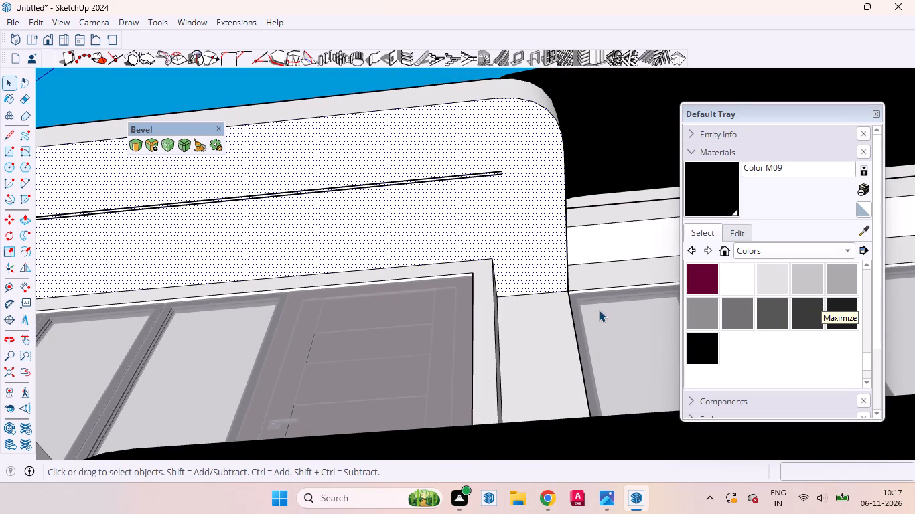
click(567, 238)
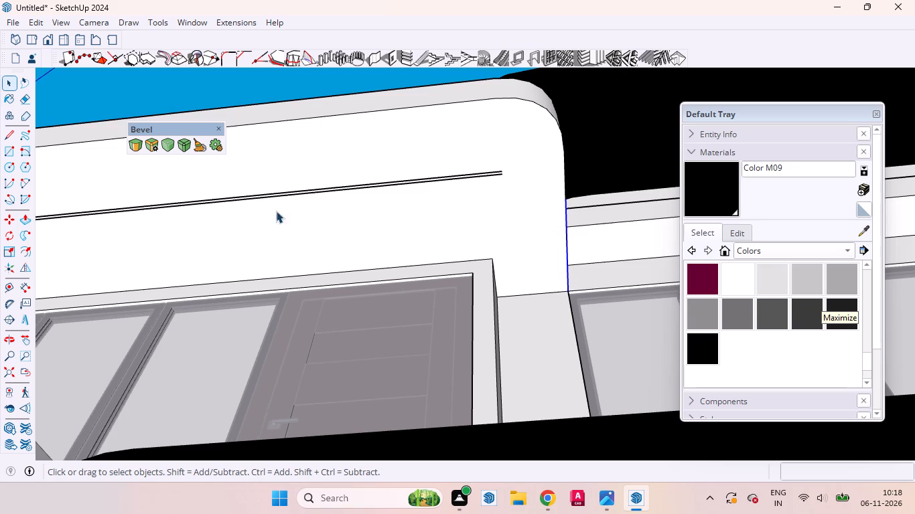
click(10, 224)
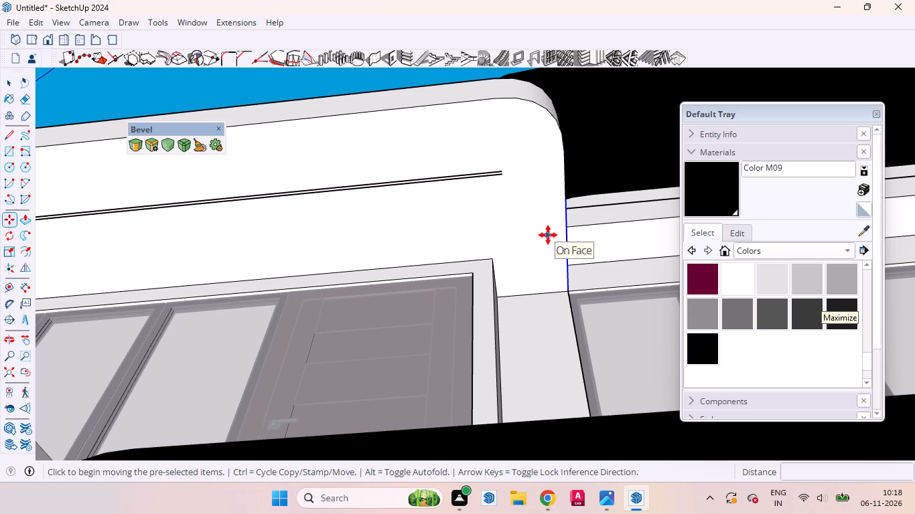
click(545, 231)
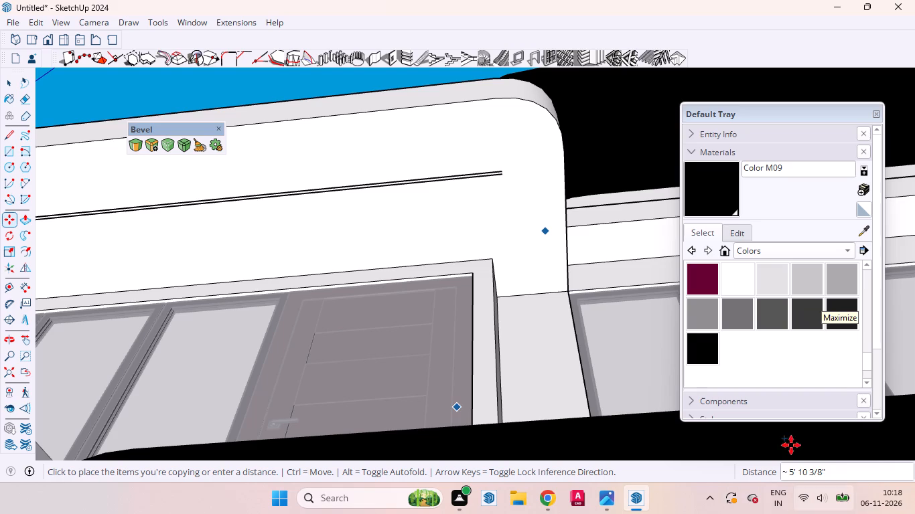
scroll(492, 197, up, 4)
scroll(492, 197, down, 1)
scroll(492, 197, up, 2)
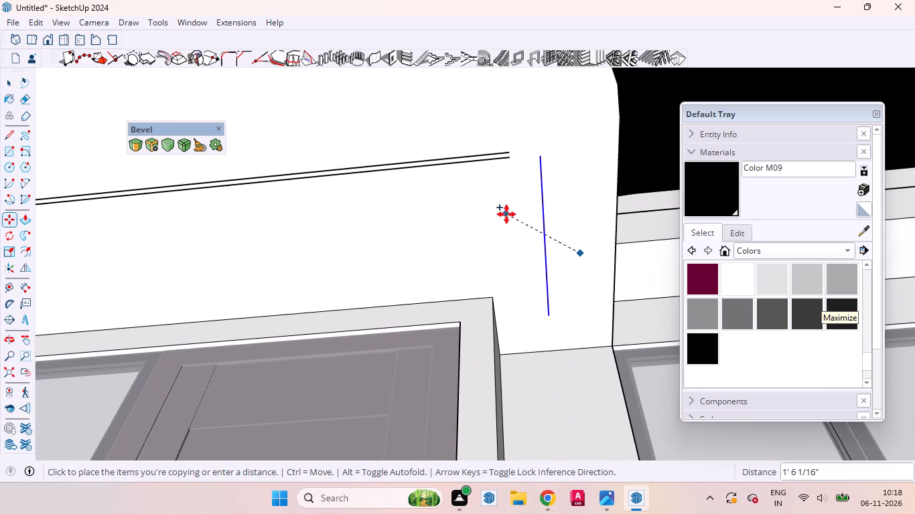
click(529, 261)
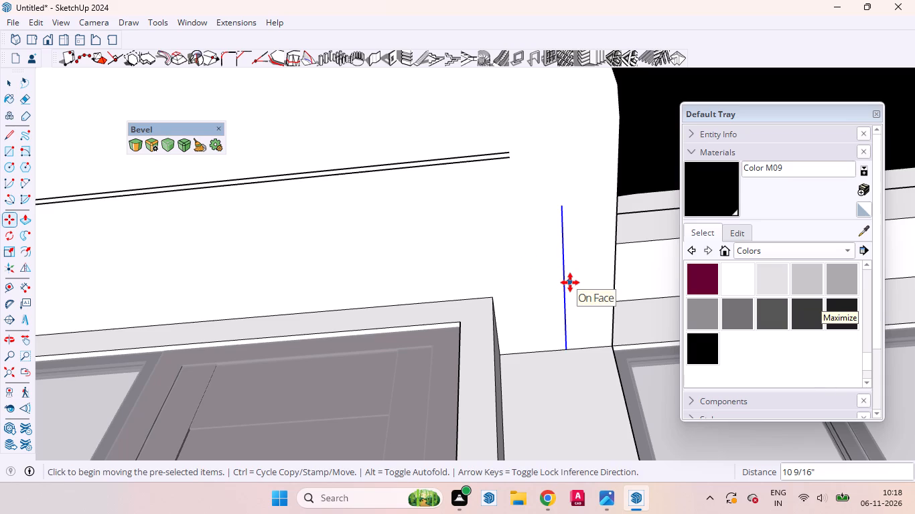
Copy the new vertical line 1" further inward to form a parallel pair.
scroll(571, 282, up, 6)
scroll(564, 298, down, 3)
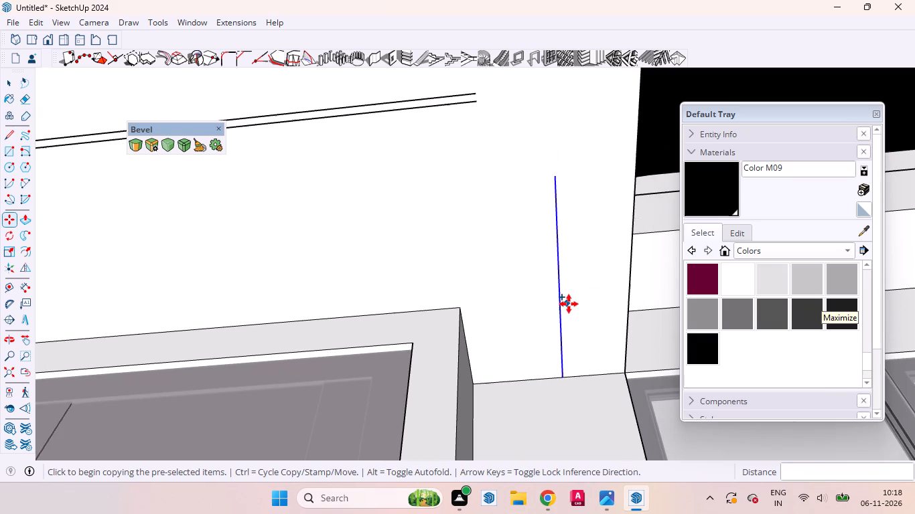
click(569, 304)
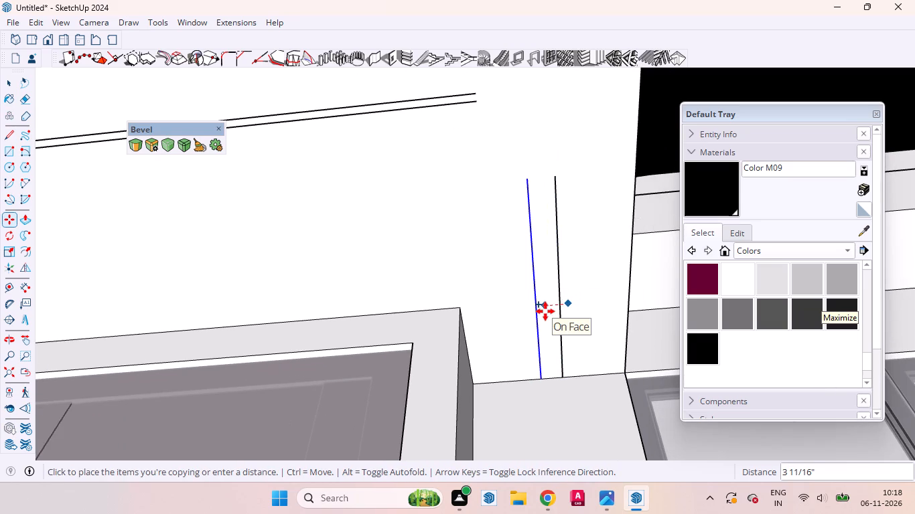
key(1)
key(Return)
key(space)
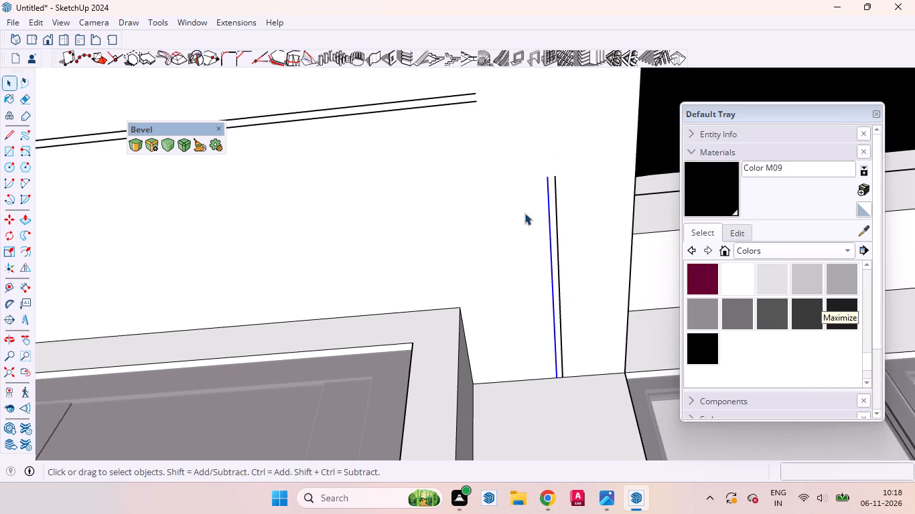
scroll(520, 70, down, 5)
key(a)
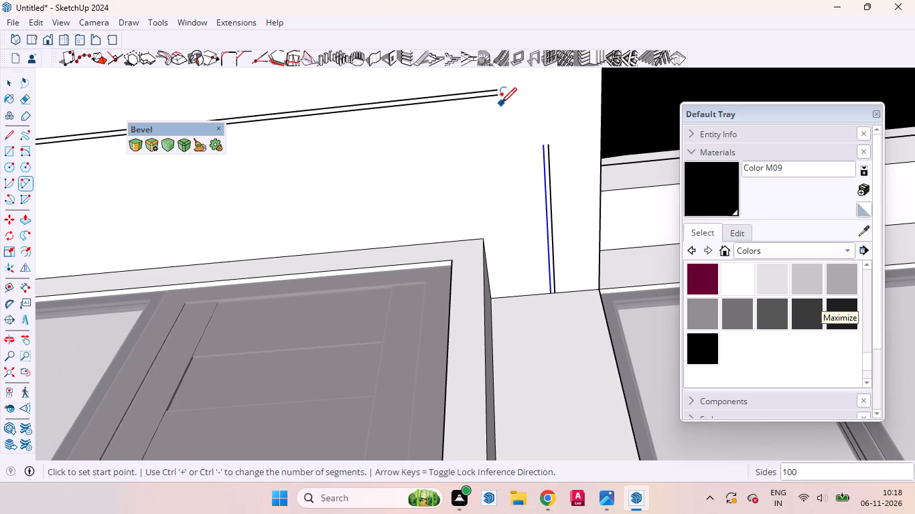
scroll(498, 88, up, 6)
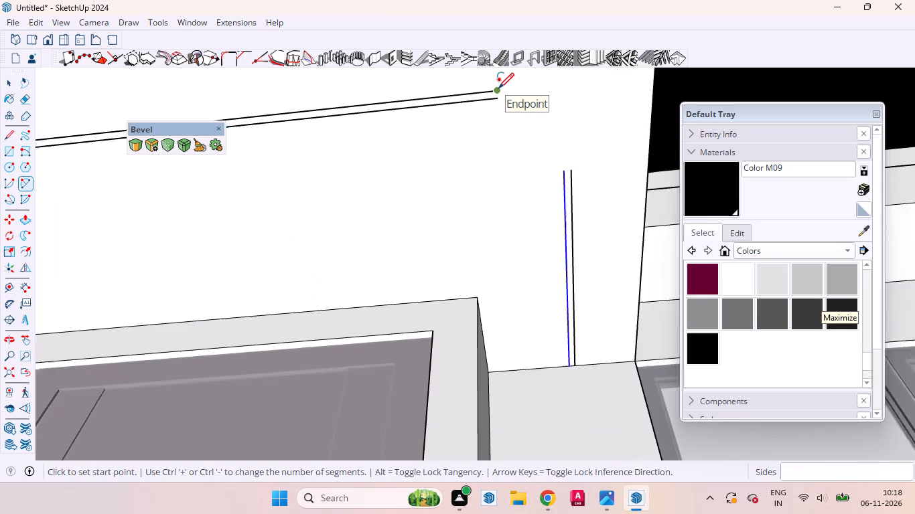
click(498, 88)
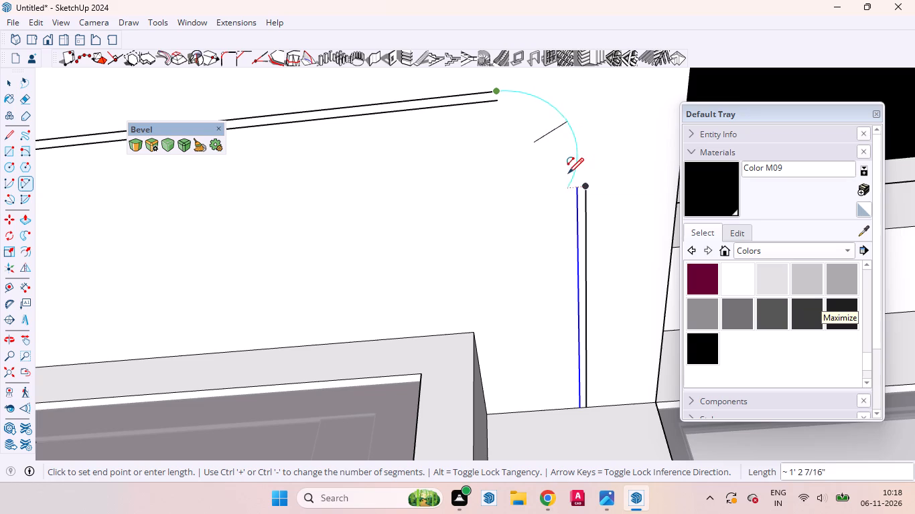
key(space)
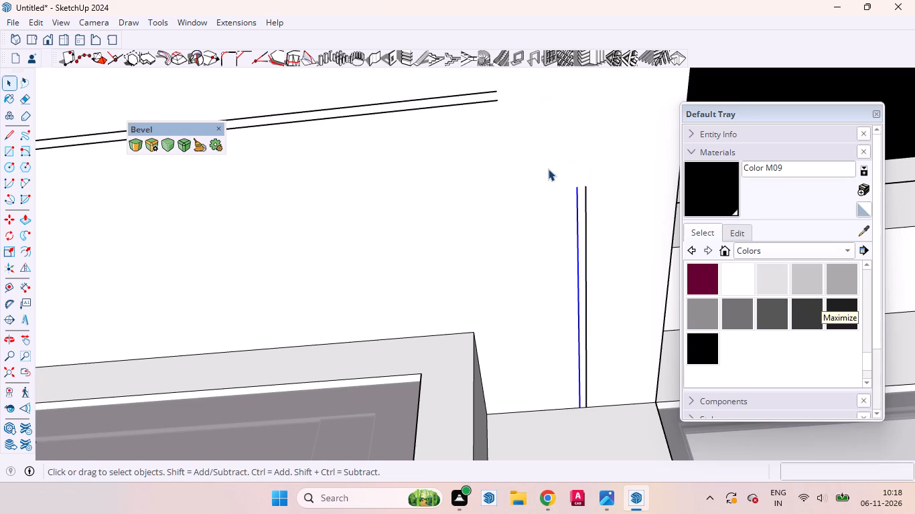
Draw a two-point arc from the lower long line's end to the inner vertical line's top, bulging about 1 9/16".
key(a)
click(501, 103)
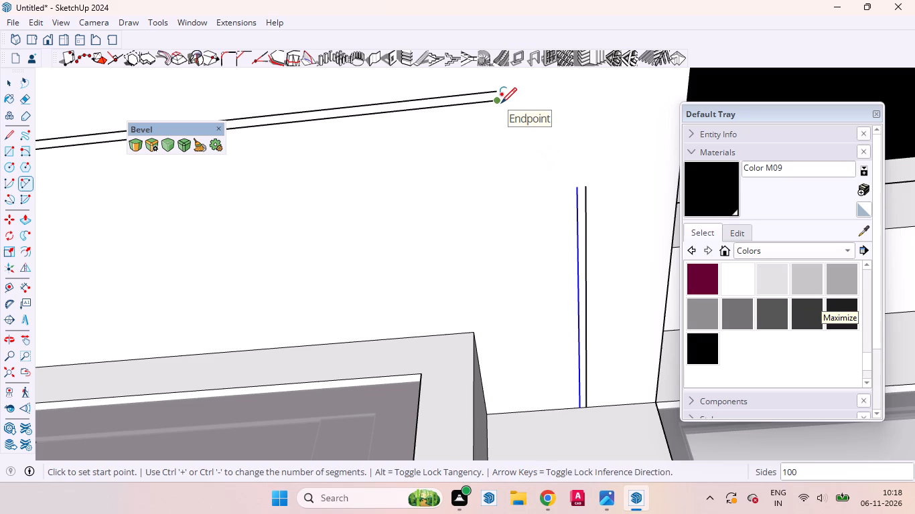
click(577, 185)
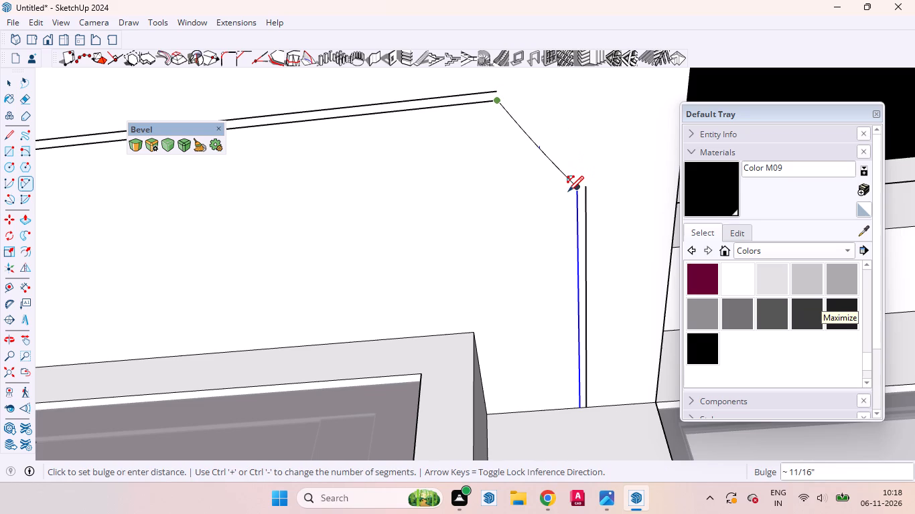
scroll(570, 174, up, 2)
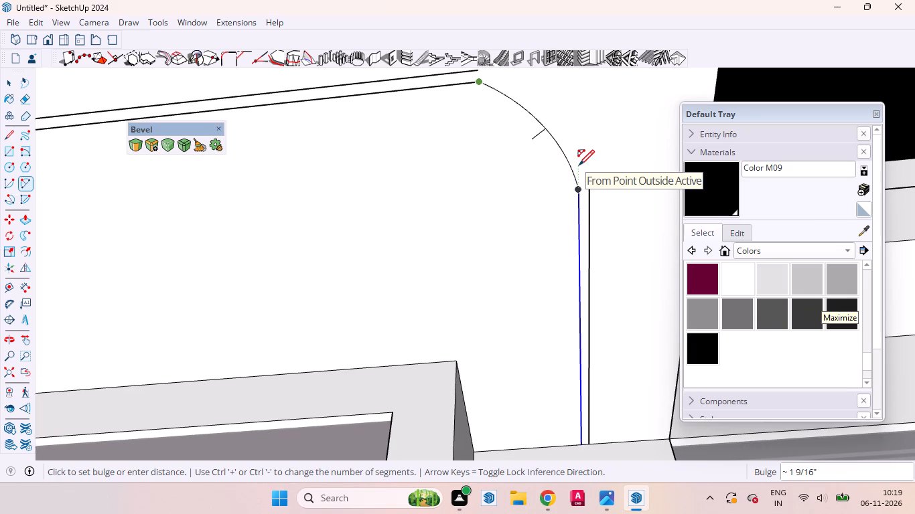
double_click(579, 165)
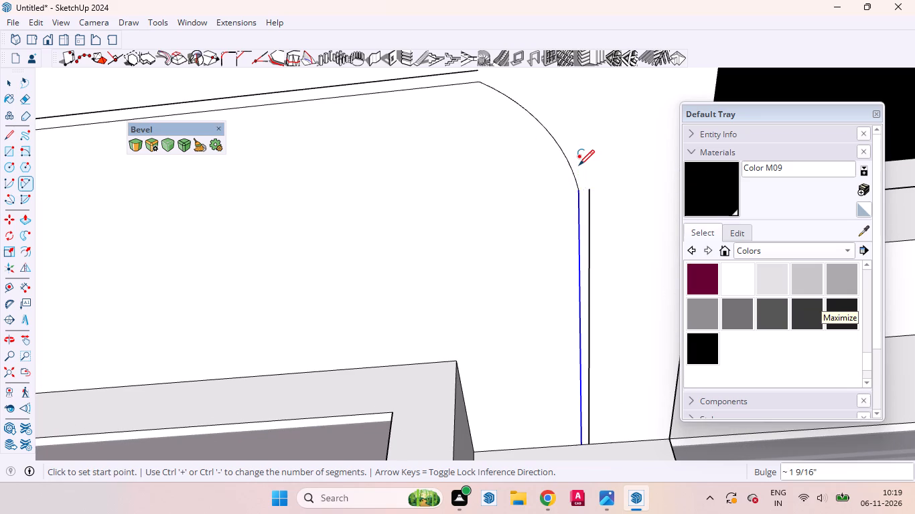
Draw the outer two-point arc from the outer vertical line's top to the upper long line's end, closing the strip.
click(591, 187)
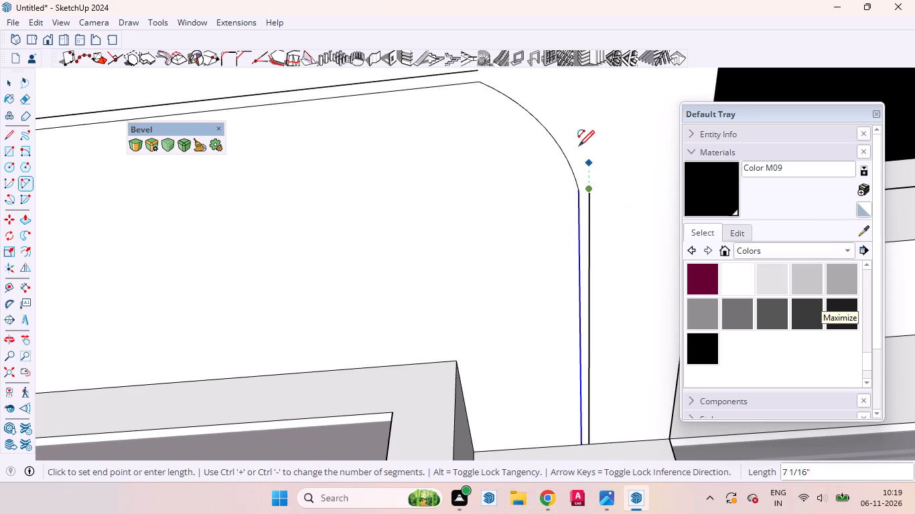
scroll(579, 151, down, 4)
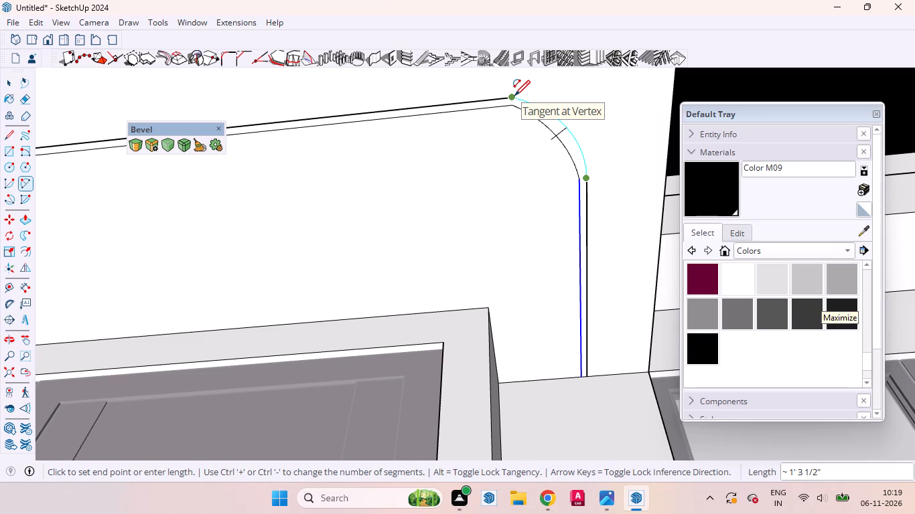
click(514, 96)
scroll(557, 116, up, 4)
double_click(557, 116)
key(space)
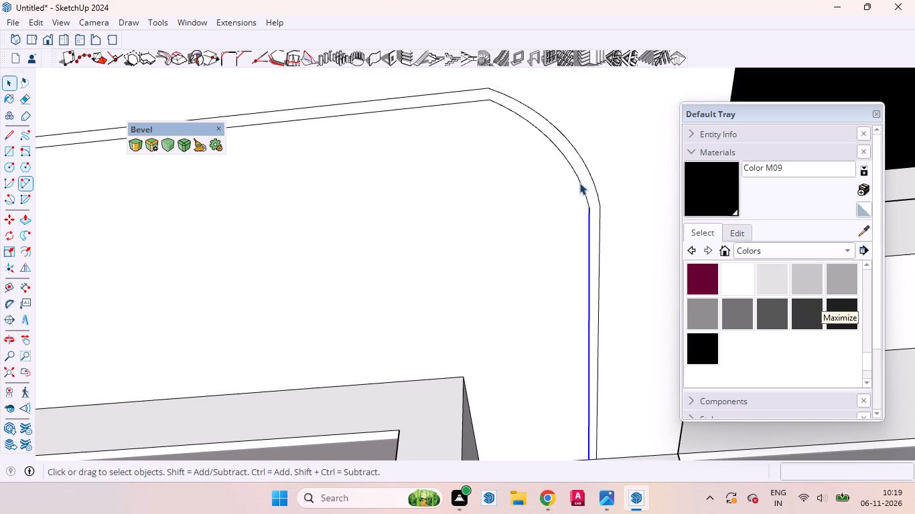
Group the thin strip face on the wall together with its bounding edges.
click(582, 168)
scroll(583, 171, down, 19)
scroll(587, 163, up, 1)
scroll(587, 163, down, 6)
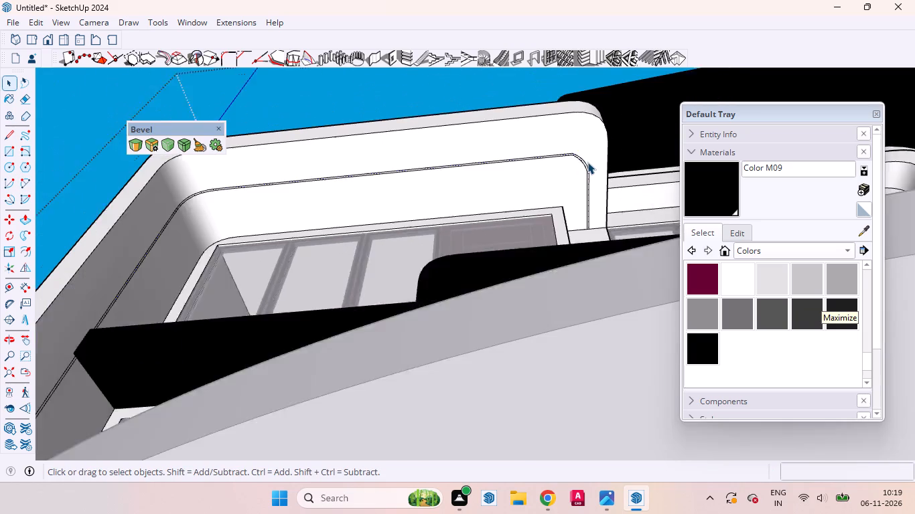
scroll(516, 164, up, 10)
scroll(537, 179, down, 6)
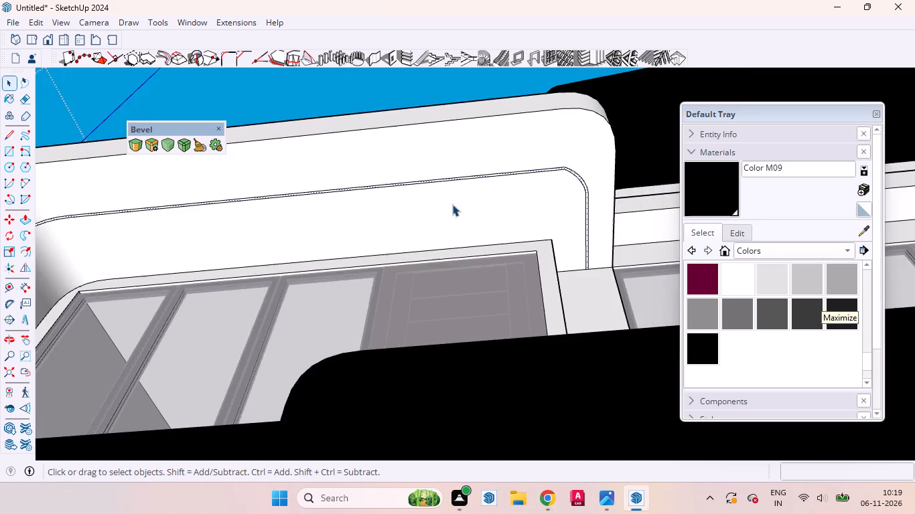
scroll(573, 167, down, 1)
scroll(573, 167, up, 20)
scroll(573, 167, up, 1)
scroll(506, 171, down, 4)
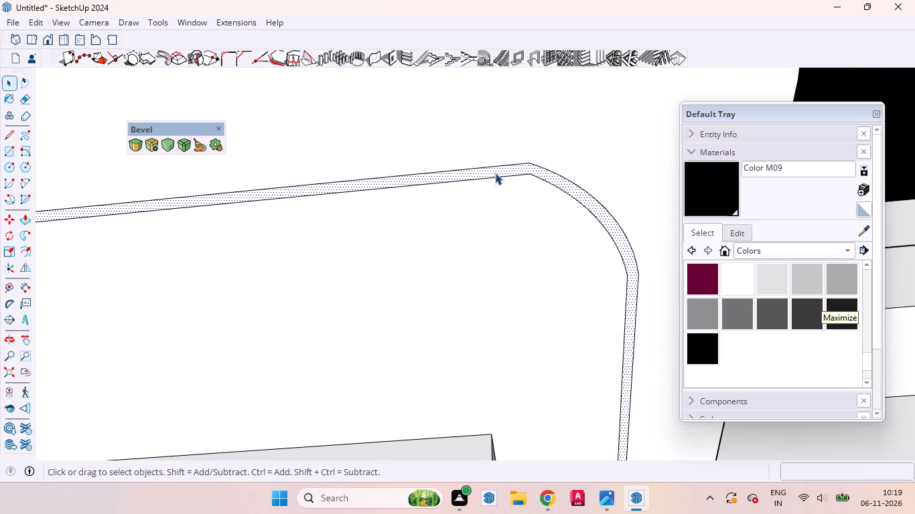
double_click(569, 187)
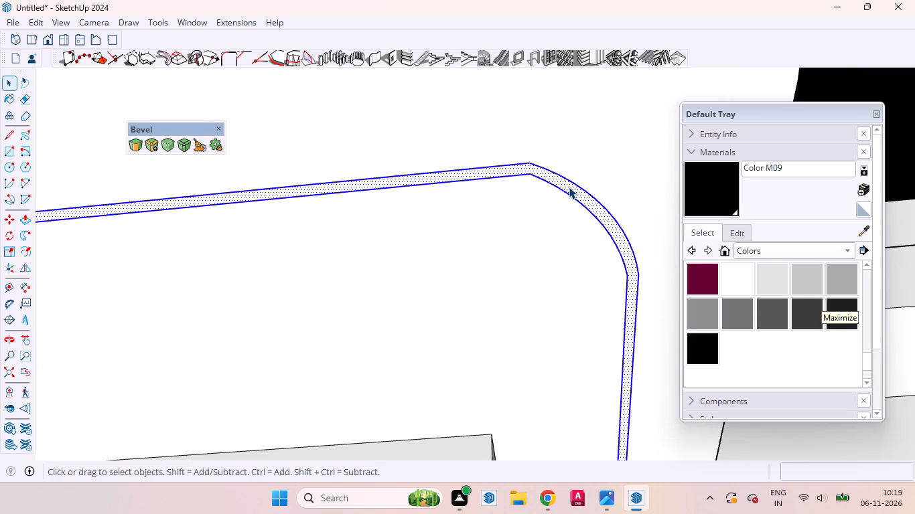
right_click(569, 187)
click(599, 131)
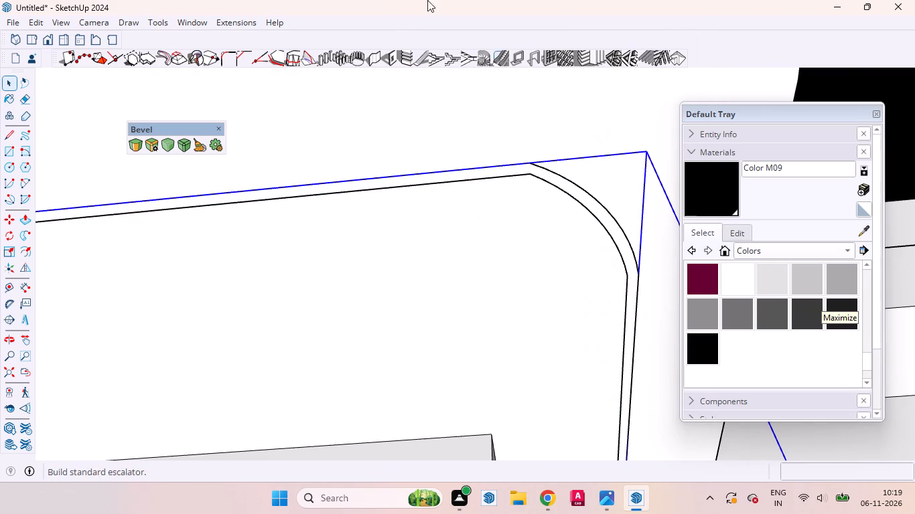
Show the V-Ray Lights toolset and convert the grouped thin strip into a V-Ray mesh light.
right_click(398, 19)
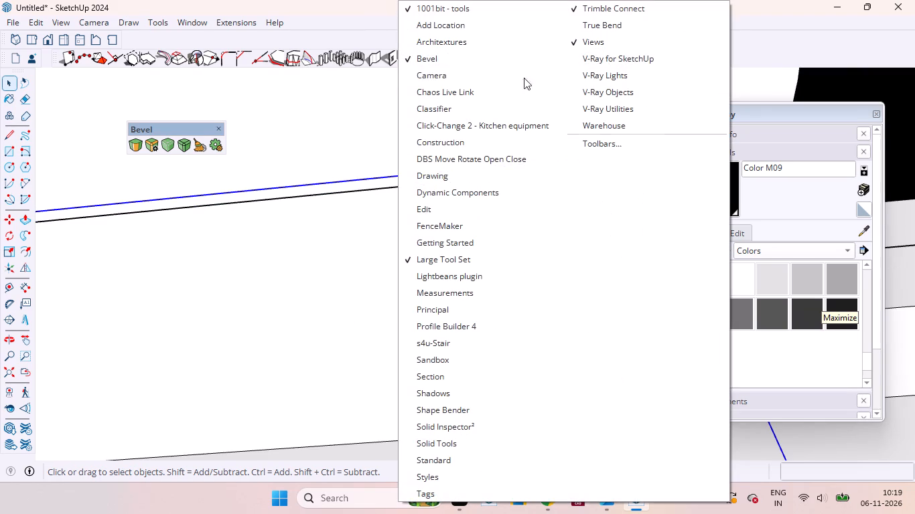
click(600, 82)
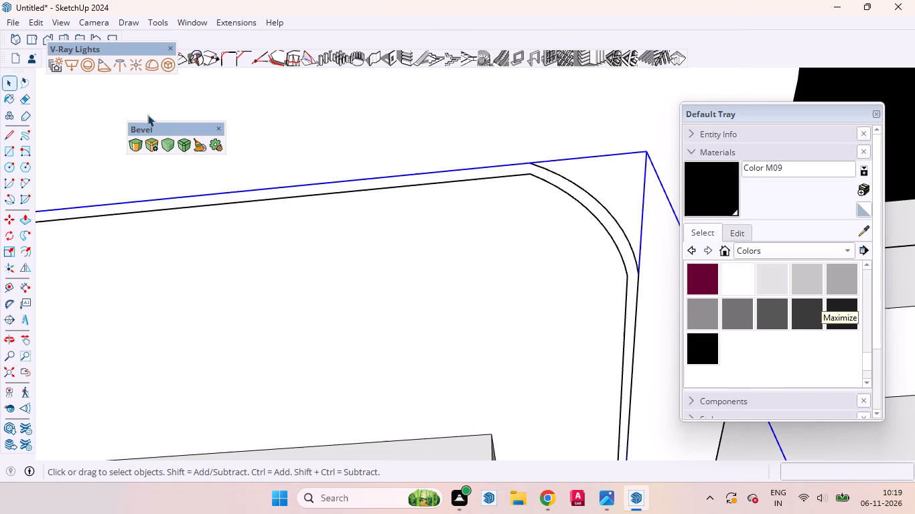
click(167, 64)
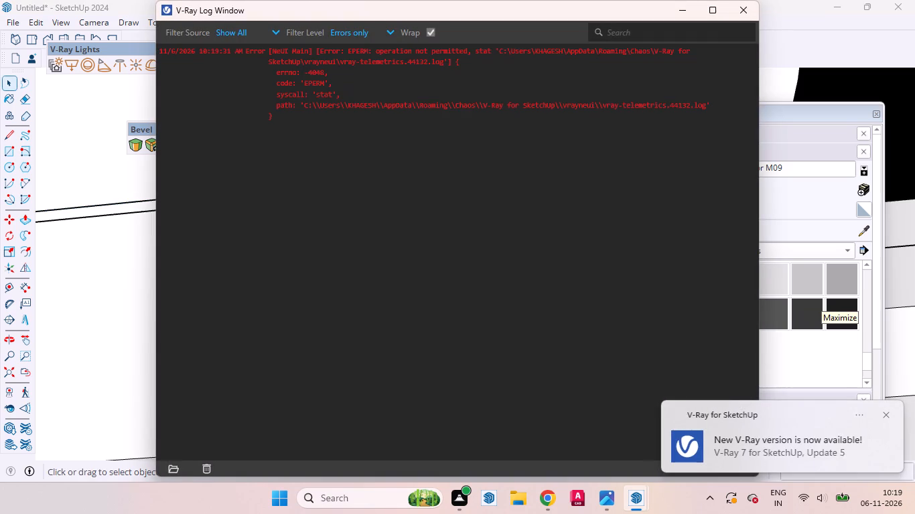
click(735, 13)
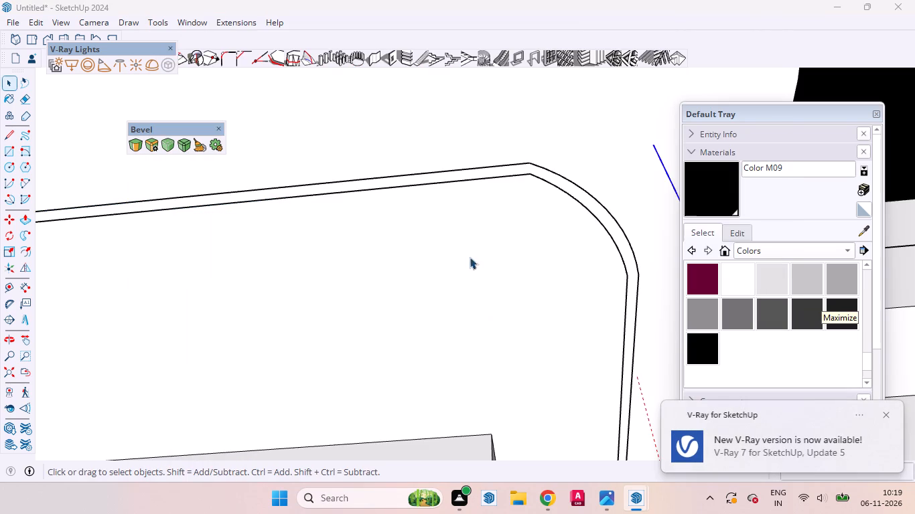
scroll(486, 251, down, 20)
scroll(486, 251, down, 1)
middle_drag(345, 432, 360, 513)
scroll(293, 258, up, 6)
scroll(305, 220, down, 10)
middle_drag(316, 276, 327, 322)
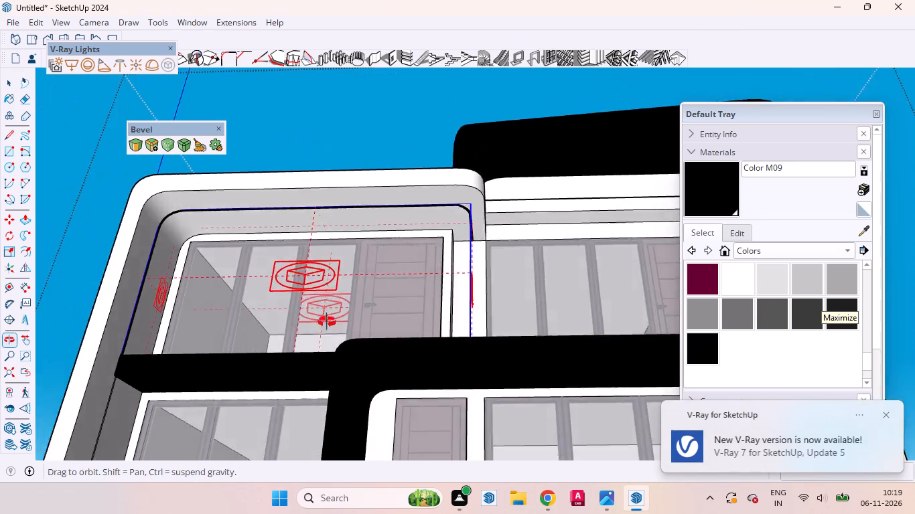
middle_drag(327, 322, 286, 260)
scroll(285, 256, up, 1)
scroll(281, 259, down, 5)
scroll(532, 182, up, 2)
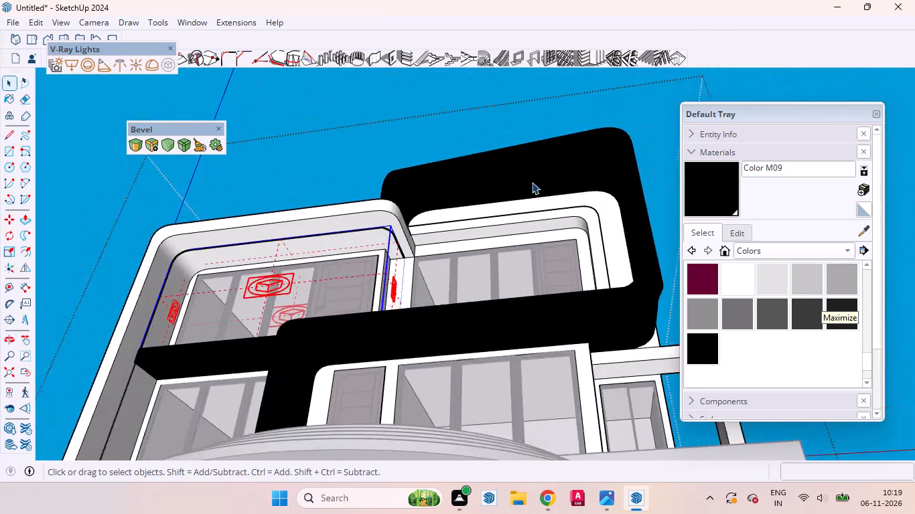
scroll(532, 182, up, 3)
click(261, 177)
scroll(355, 177, down, 5)
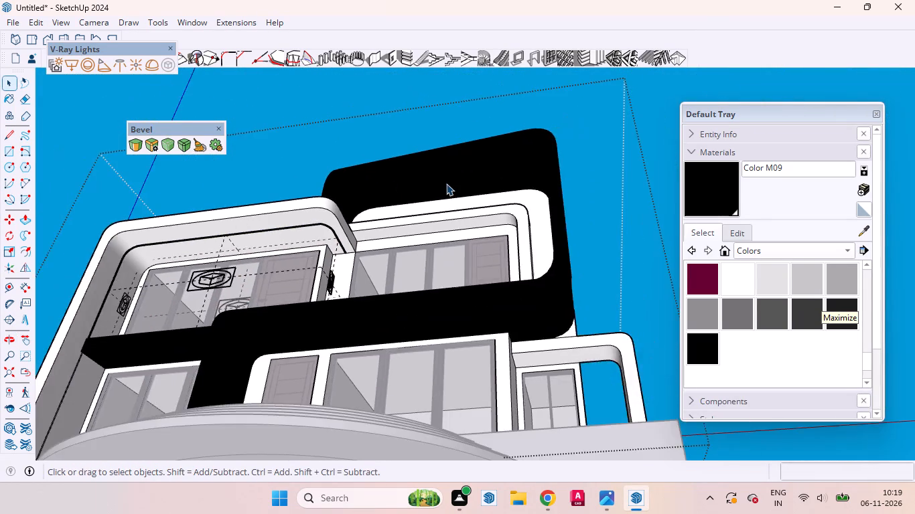
Show the V-Ray Utilities toolset and remove the black material from the inner face of the upper-floor frame.
middle_drag(451, 185, 696, 336)
scroll(696, 336, up, 1)
scroll(432, 315, down, 3)
scroll(431, 326, up, 1)
scroll(431, 327, down, 8)
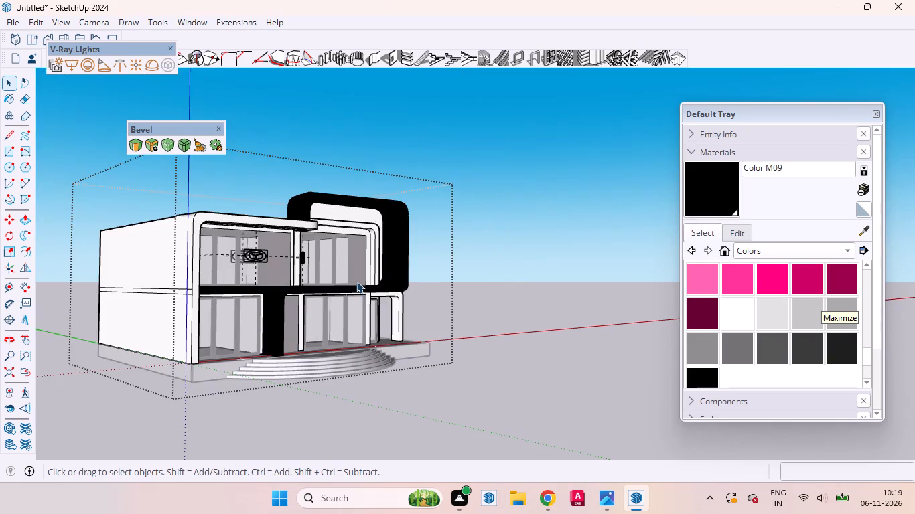
middle_drag(352, 311, 117, 334)
scroll(542, 193, up, 11)
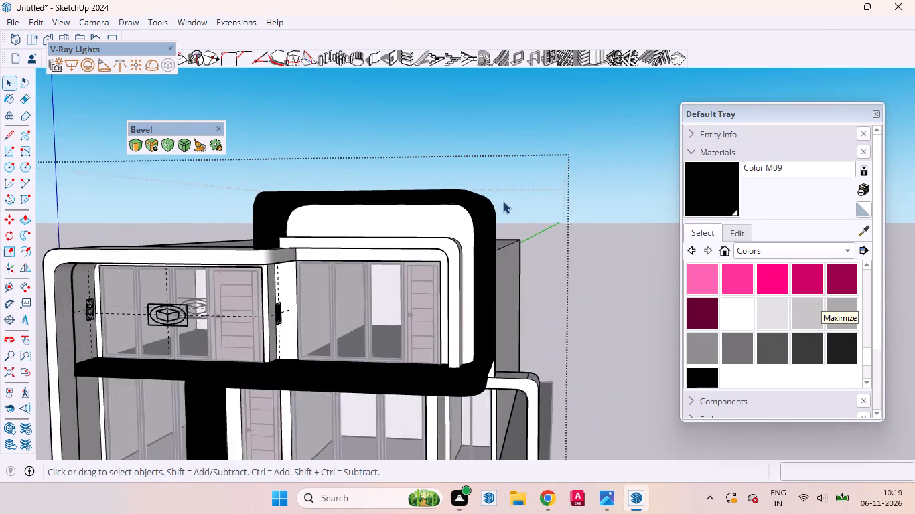
scroll(503, 201, up, 1)
click(479, 233)
scroll(409, 194, up, 4)
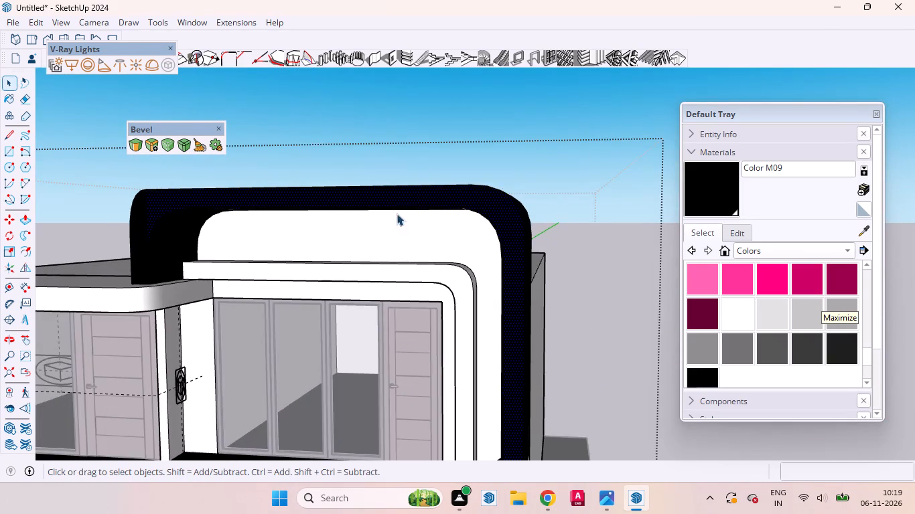
middle_drag(397, 243, 555, 232)
scroll(220, 286, down, 4)
scroll(433, 252, up, 3)
scroll(386, 260, down, 5)
scroll(289, 242, up, 4)
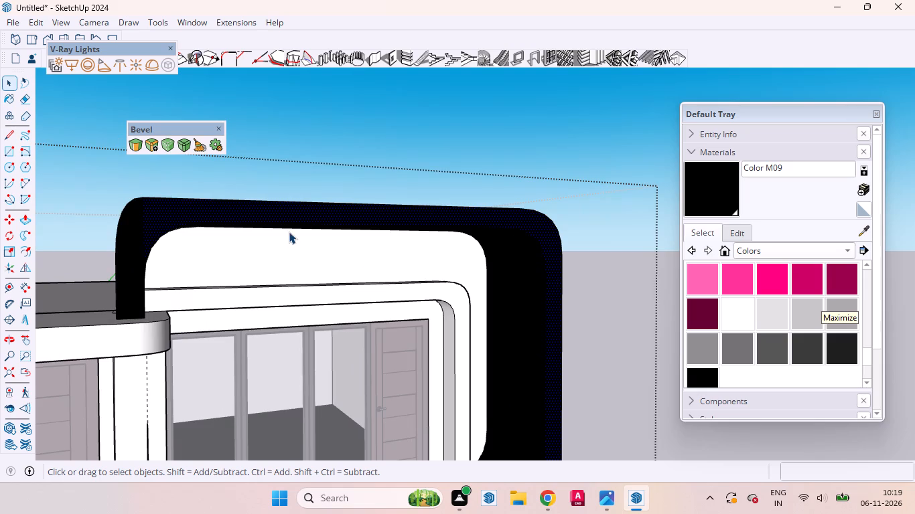
scroll(289, 235, down, 4)
scroll(464, 255, down, 4)
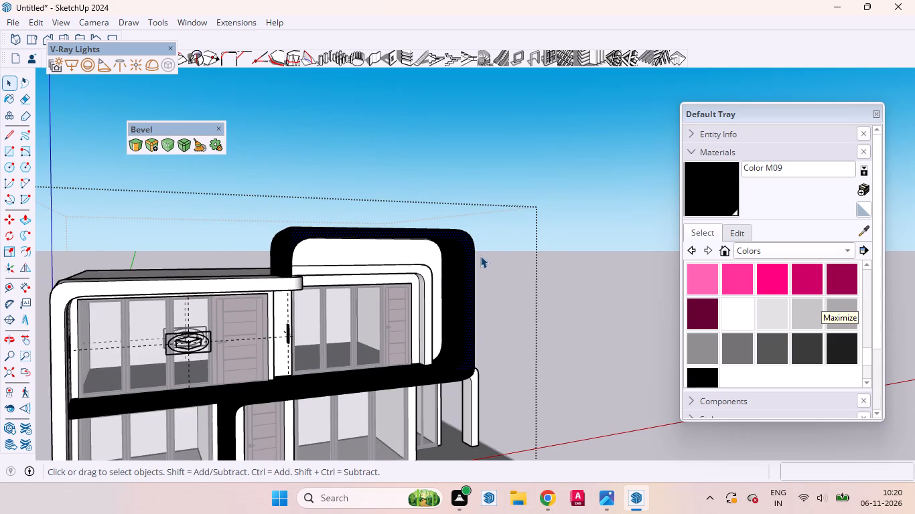
scroll(421, 276, up, 5)
scroll(470, 299, down, 1)
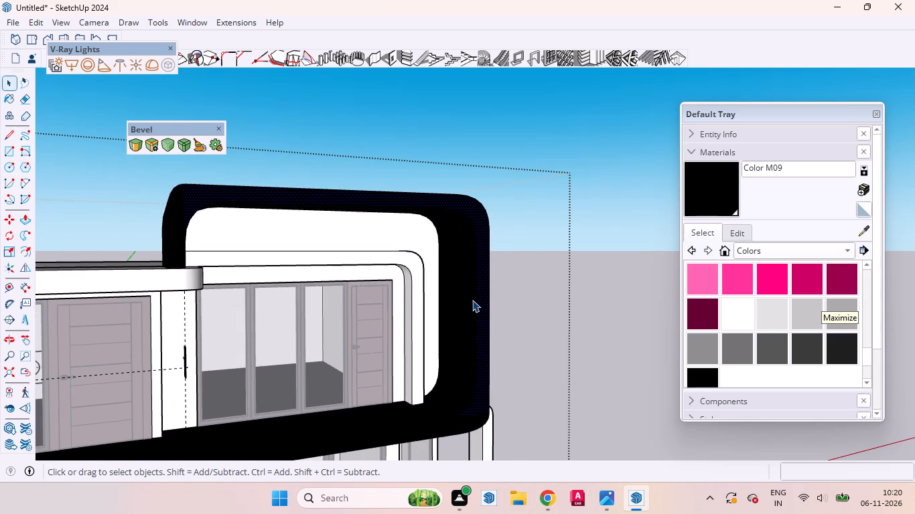
click(472, 300)
right_click(470, 24)
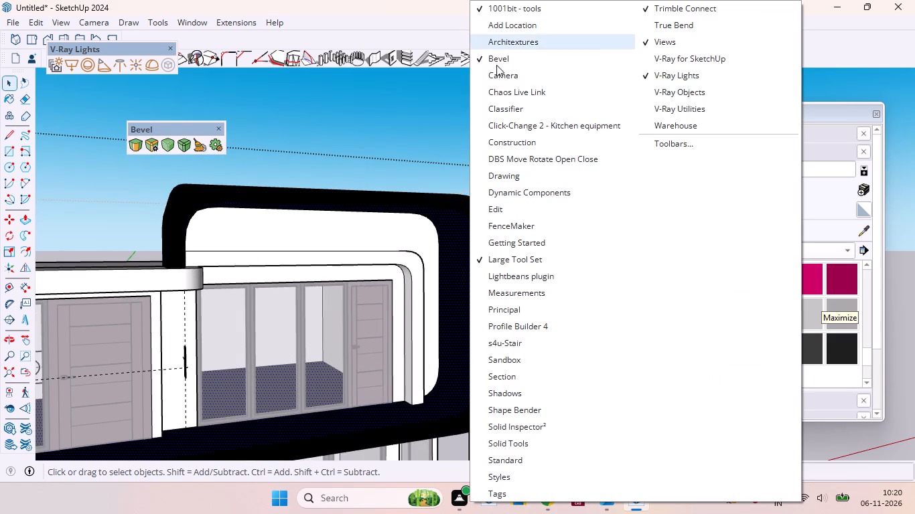
drag(685, 110, 691, 112)
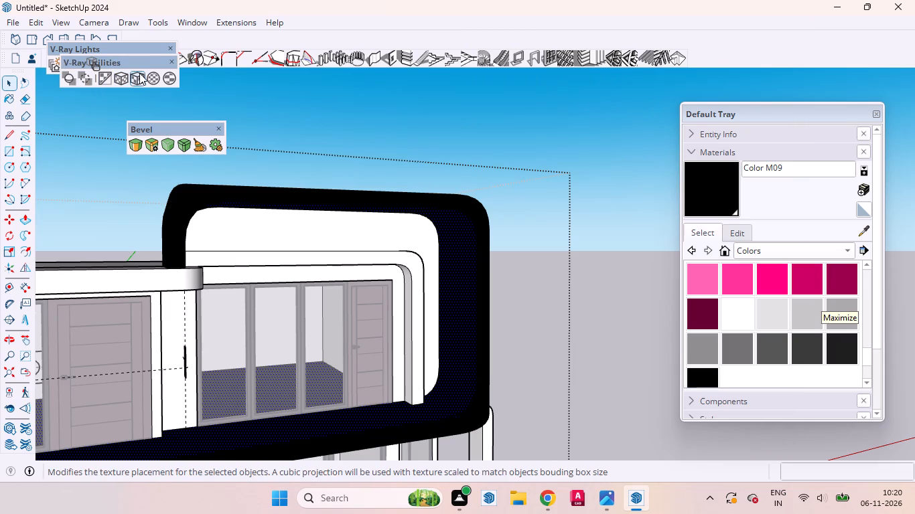
click(103, 76)
scroll(525, 216, down, 5)
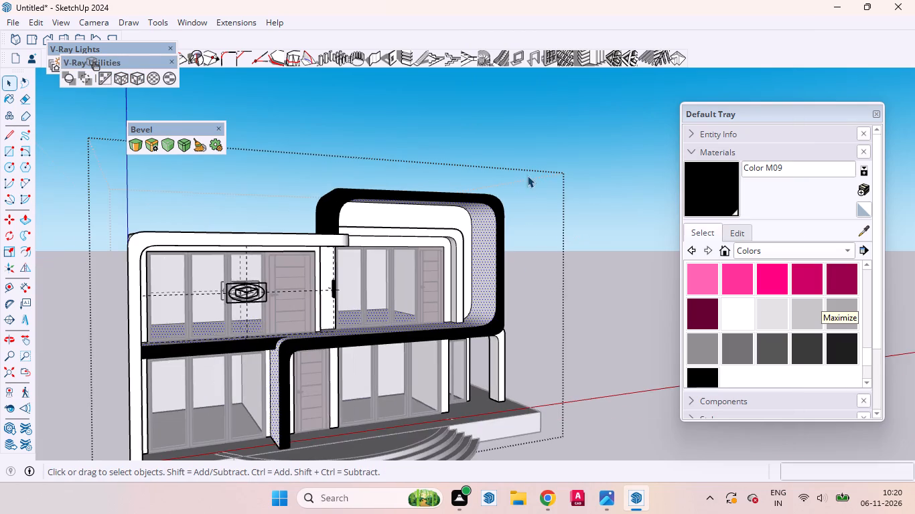
Copy the frame's connected front inner edges and corner arcs along the green axis, about 2' 2" inward across the inner face.
scroll(541, 242, up, 4)
scroll(393, 232, up, 1)
middle_drag(395, 233, 492, 208)
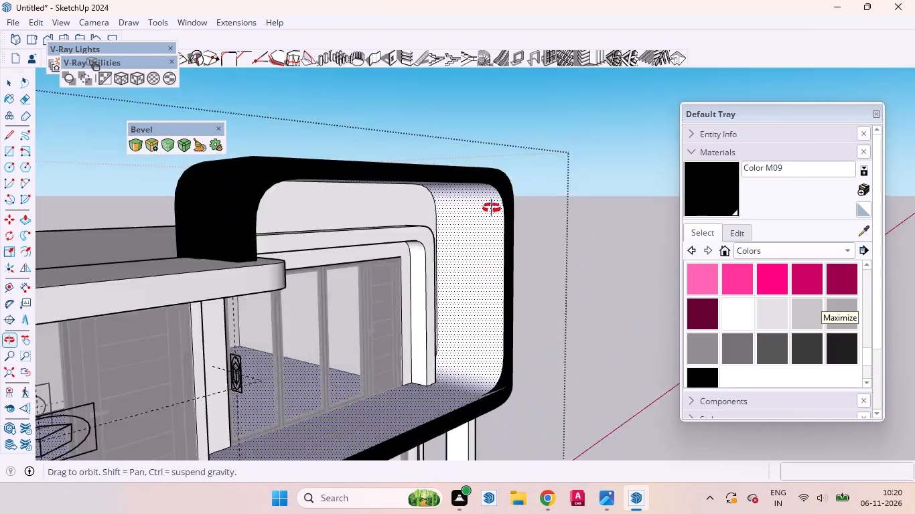
middle_drag(492, 208, 484, 171)
scroll(404, 141, up, 5)
click(403, 139)
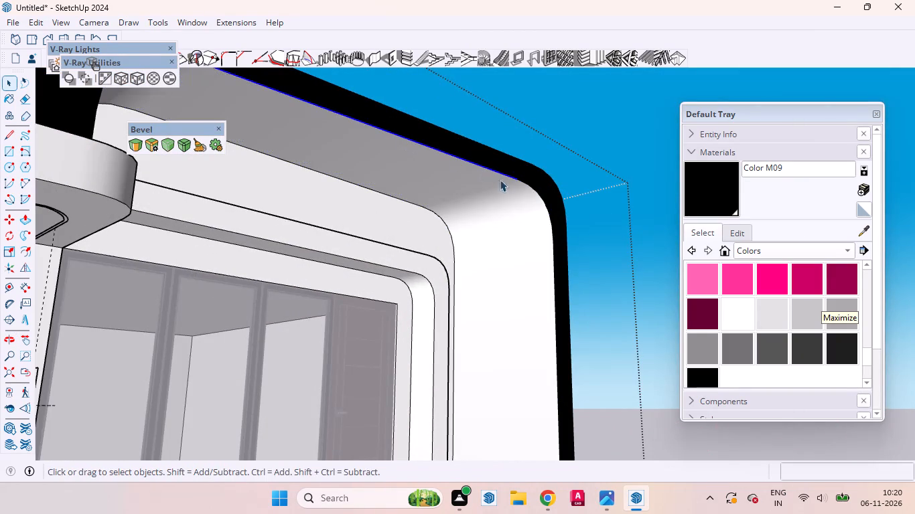
ctrl+click(540, 196)
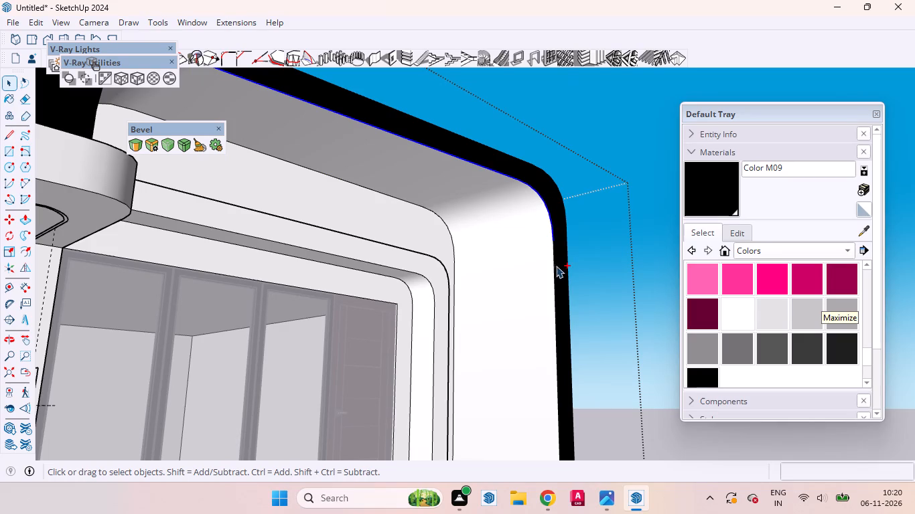
ctrl+click(555, 264)
ctrl+scroll(478, 327, down, 7)
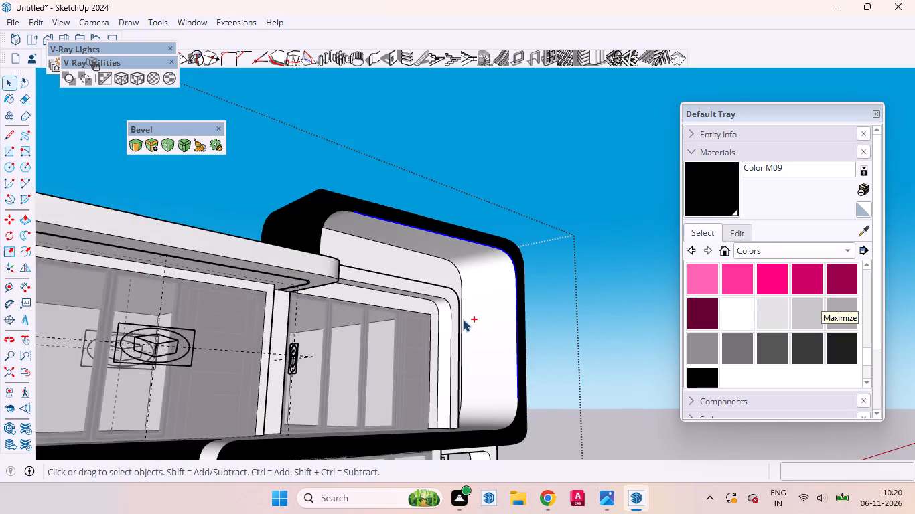
ctrl+scroll(463, 319, down, 3)
ctrl+middle_drag(461, 331, 367, 420)
ctrl+scroll(540, 356, up, 6)
ctrl+scroll(501, 367, down, 1)
ctrl+scroll(500, 367, up, 3)
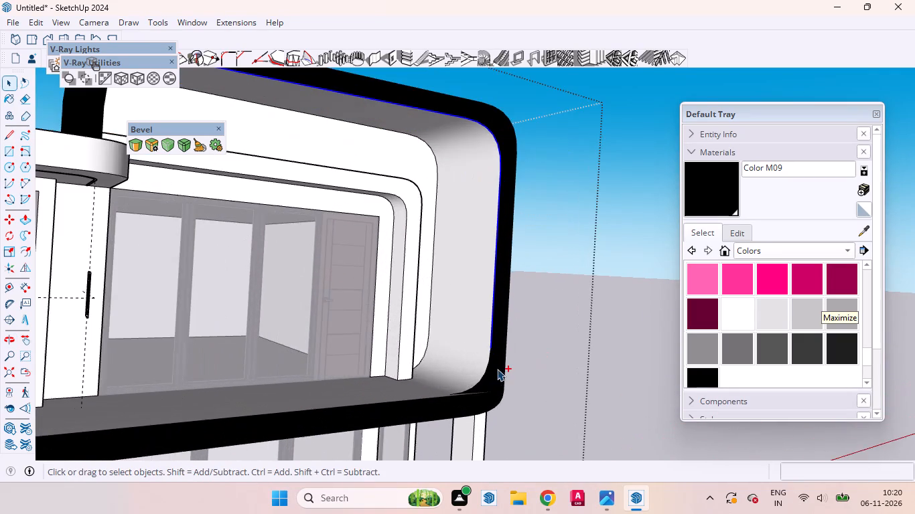
ctrl+middle_drag(498, 414, 552, 434)
ctrl+scroll(486, 359, up, 9)
ctrl+click(492, 369)
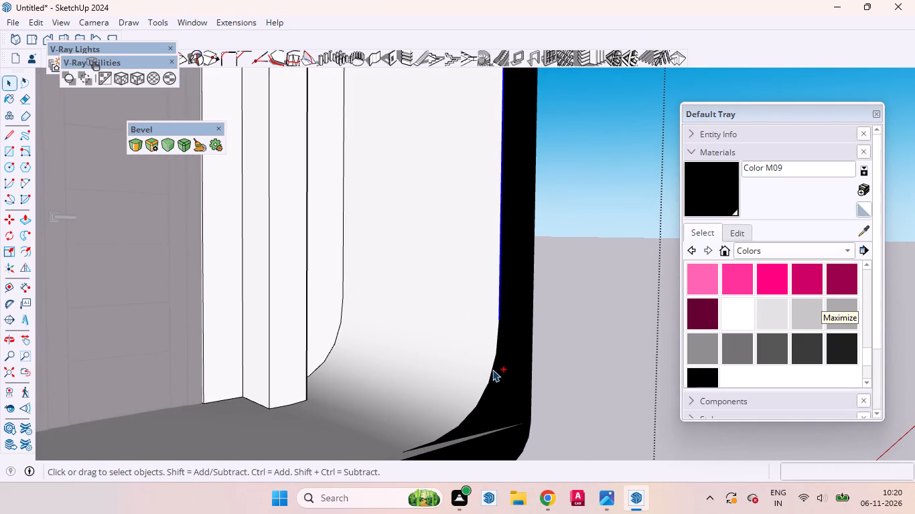
ctrl+scroll(506, 394, down, 17)
ctrl+scroll(336, 232, up, 5)
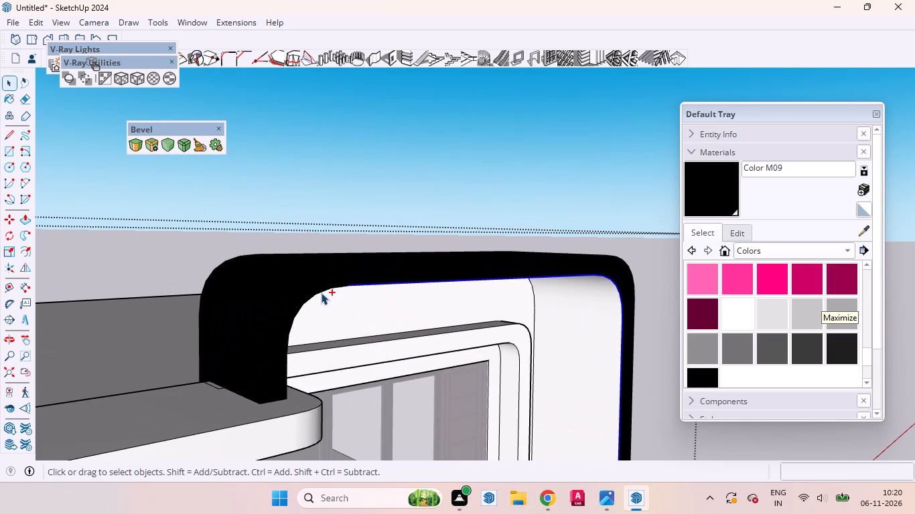
ctrl+click(321, 293)
ctrl+middle_drag(322, 319, 16, 366)
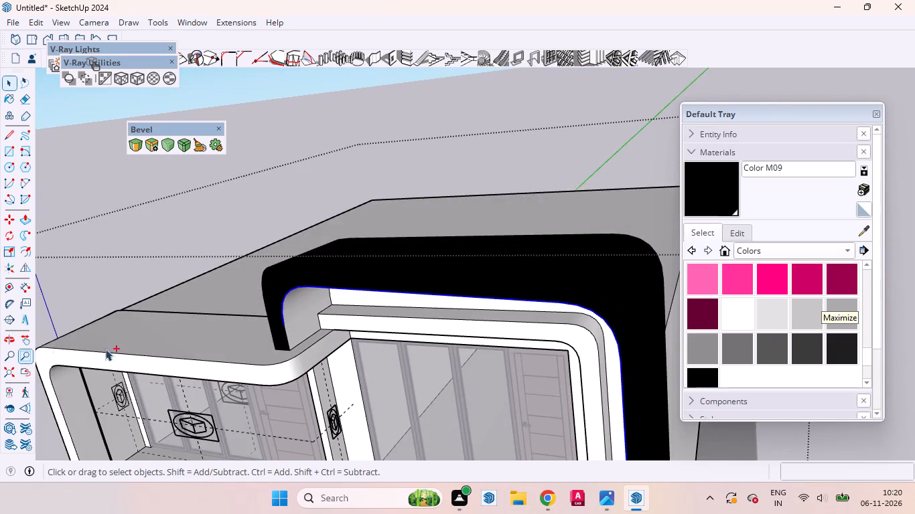
ctrl+scroll(259, 358, up, 4)
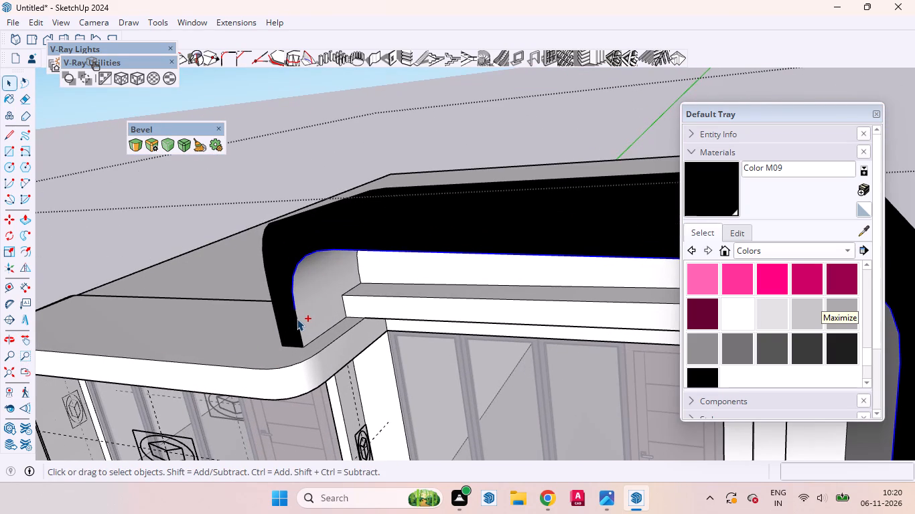
ctrl+click(297, 319)
ctrl+scroll(412, 287, down, 4)
ctrl+scroll(401, 304, up, 1)
ctrl+middle_drag(404, 305, 430, 184)
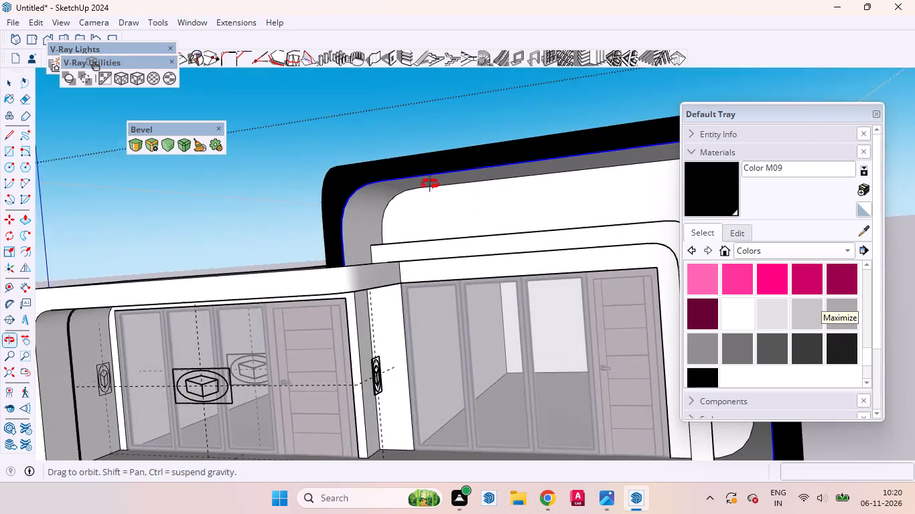
ctrl+middle_drag(430, 184, 396, 201)
key(m)
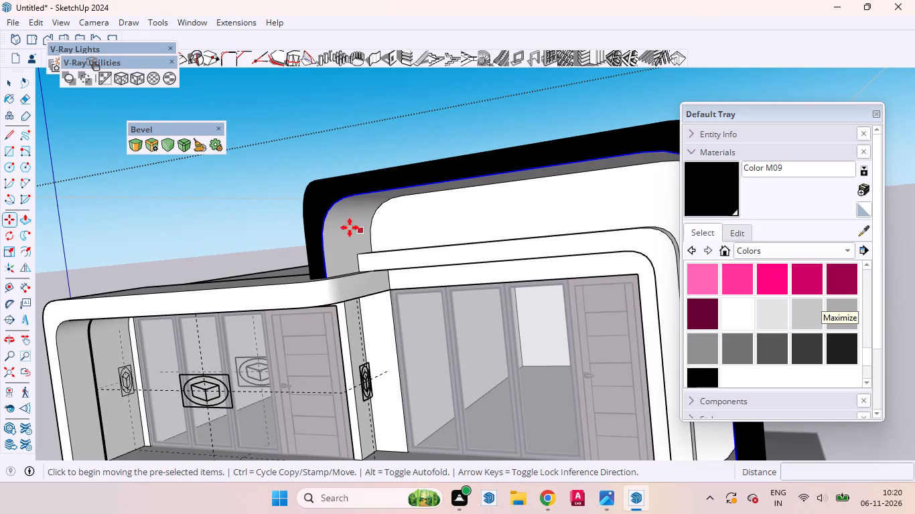
middle_drag(337, 215, 286, 182)
middle_drag(333, 211, 295, 212)
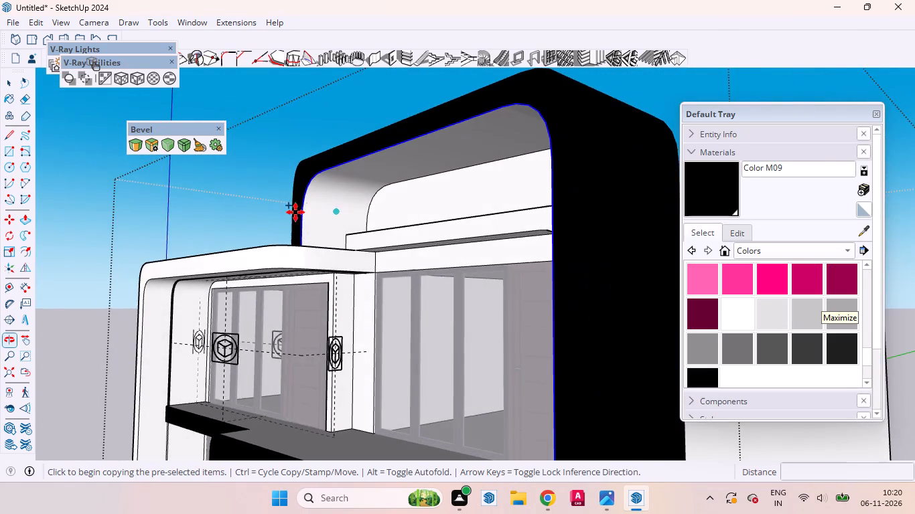
scroll(312, 215, up, 4)
click(315, 216)
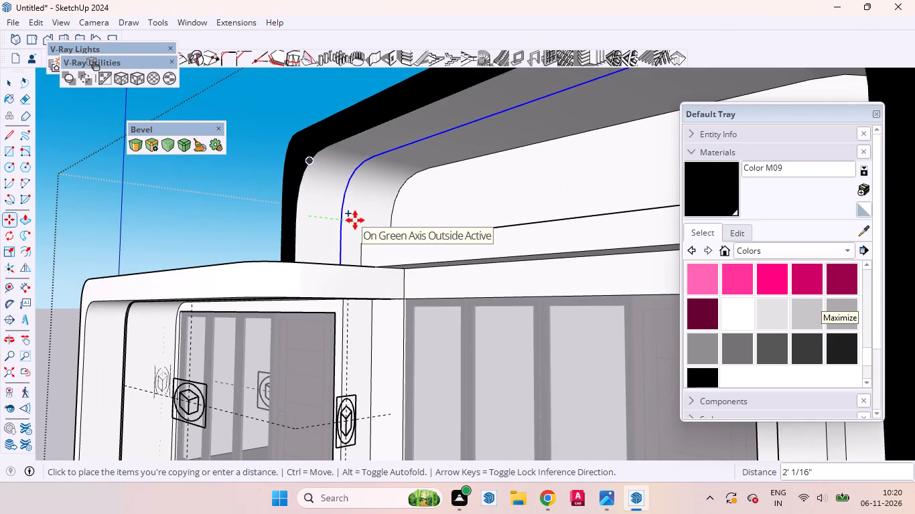
click(358, 220)
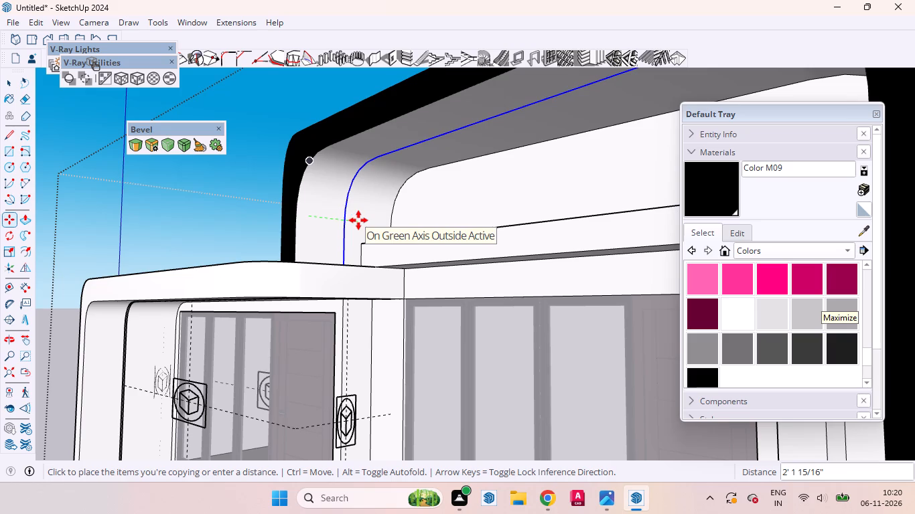
Copy the selected frame outline 1" further inward along the green axis on the upper frame's inner face.
middle_drag(400, 268, 562, 292)
scroll(561, 291, up, 1)
scroll(370, 192, down, 16)
scroll(382, 185, up, 1)
middle_drag(407, 201, 561, 378)
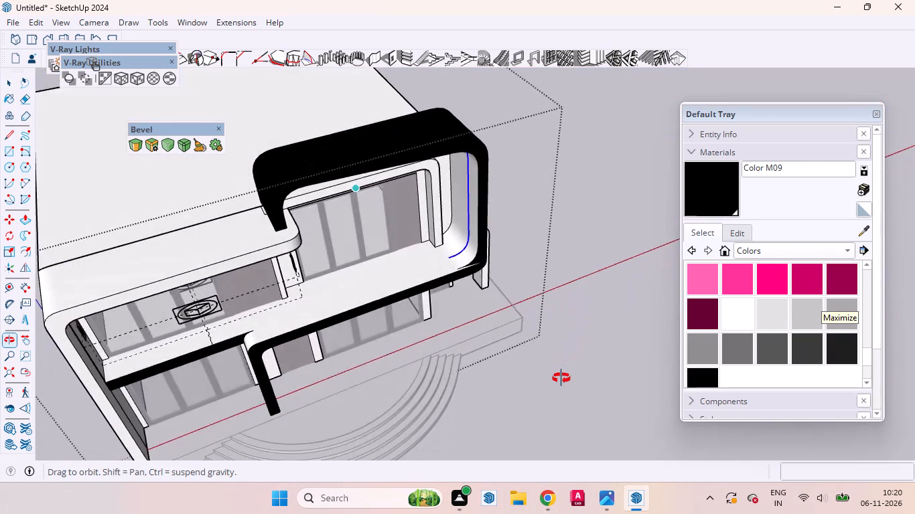
middle_drag(561, 378, 553, 178)
scroll(455, 171, up, 9)
scroll(455, 171, down, 1)
scroll(455, 171, up, 1)
middle_drag(441, 203, 480, 171)
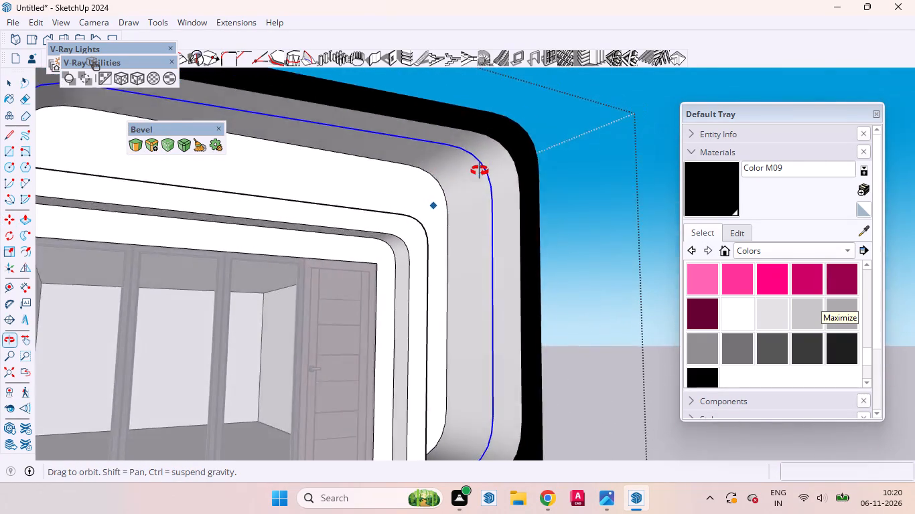
middle_drag(480, 171, 622, 176)
scroll(618, 176, up, 11)
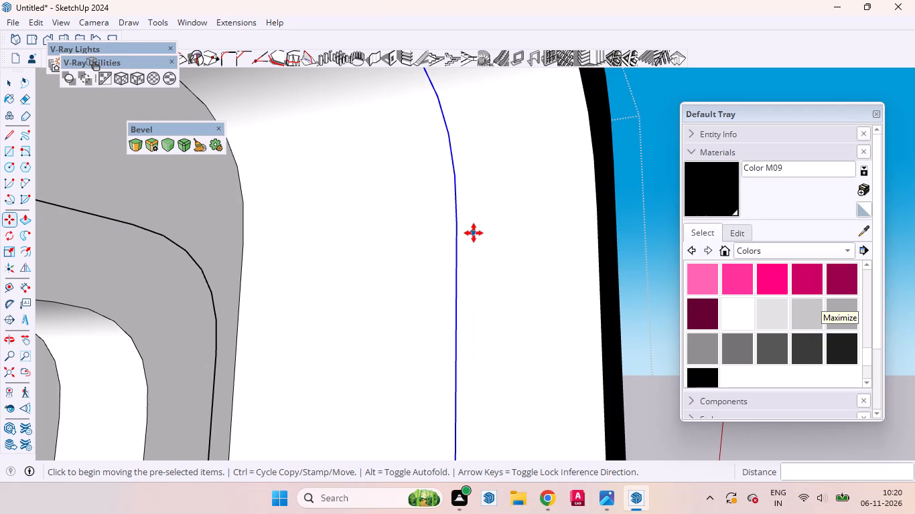
scroll(463, 228, up, 5)
click(475, 230)
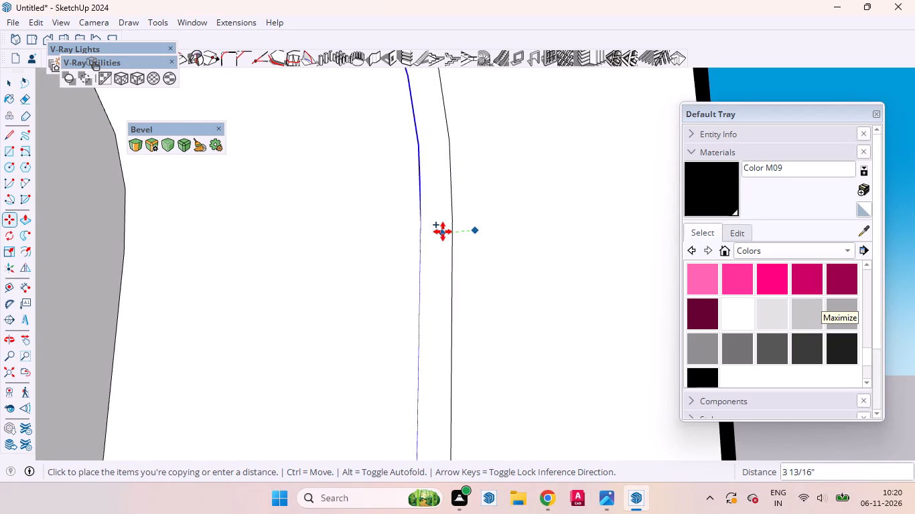
key(1)
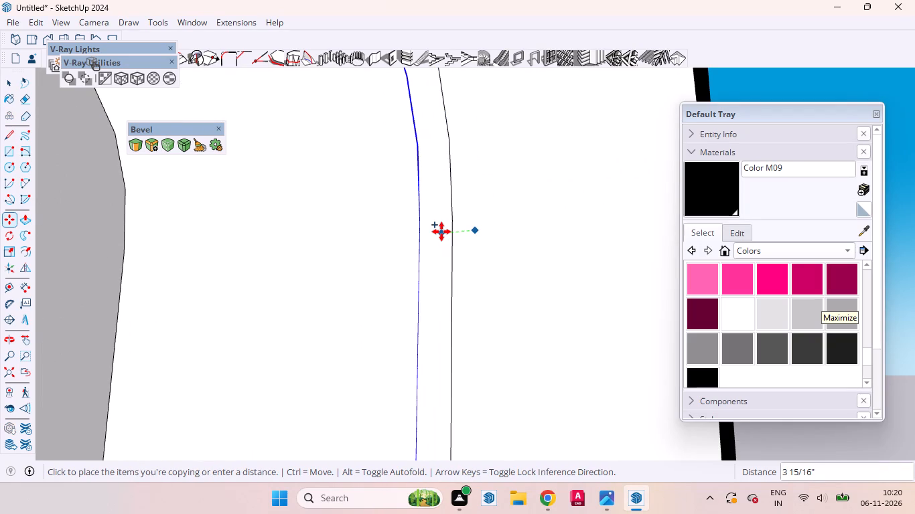
key(Return)
key(space)
Draw a line about 22' along the red axis from the inner outline's lower arc end, with an 8" return to the lower frame's corner arc.
scroll(392, 156, down, 17)
scroll(404, 159, up, 1)
scroll(404, 159, down, 3)
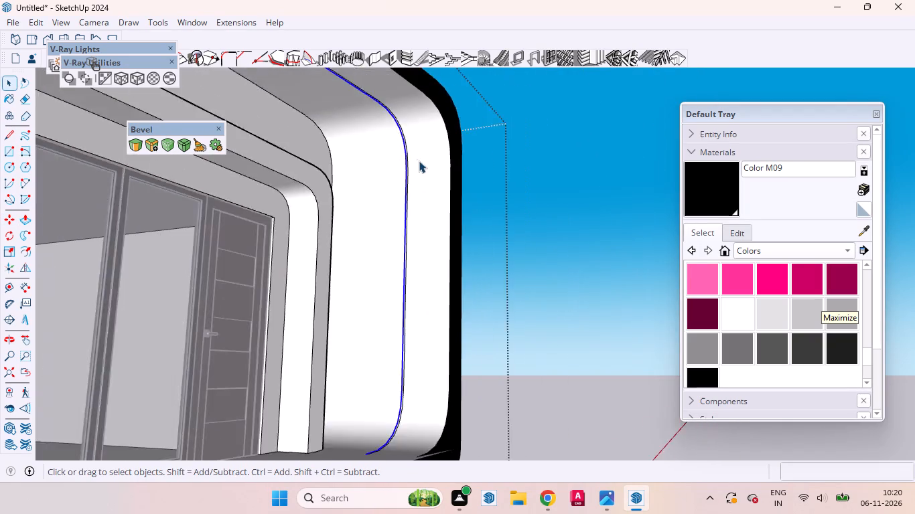
scroll(419, 161, down, 5)
middle_drag(435, 255, 366, 512)
scroll(387, 294, down, 6)
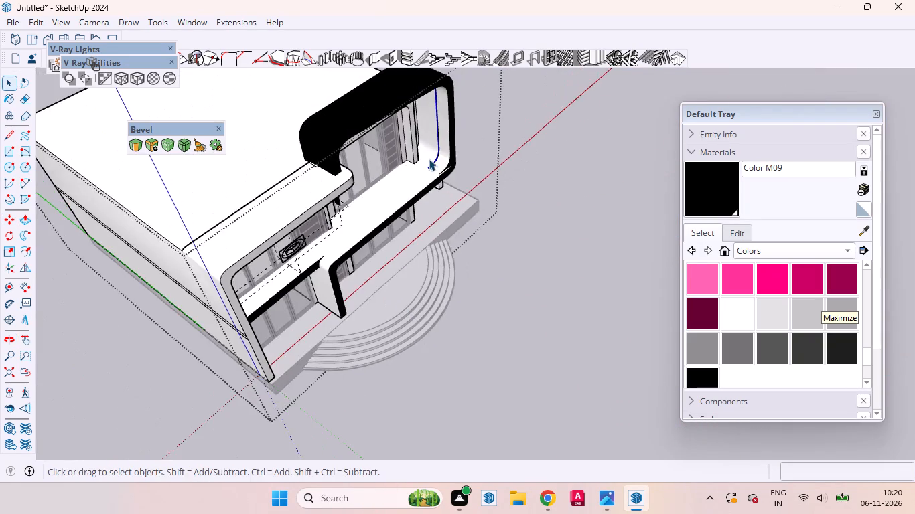
scroll(433, 150, up, 12)
middle_drag(425, 242, 536, 308)
scroll(438, 266, up, 1)
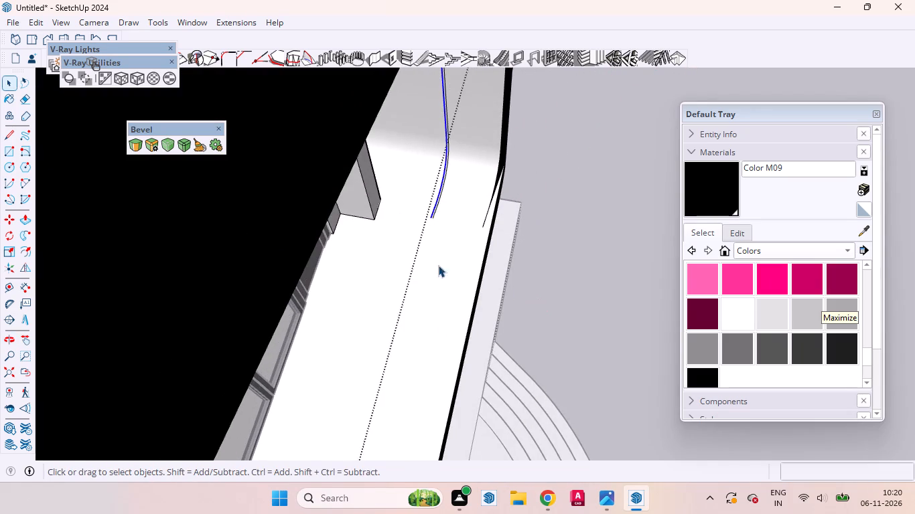
scroll(438, 265, up, 1)
scroll(396, 250, down, 5)
key(l)
scroll(427, 230, up, 13)
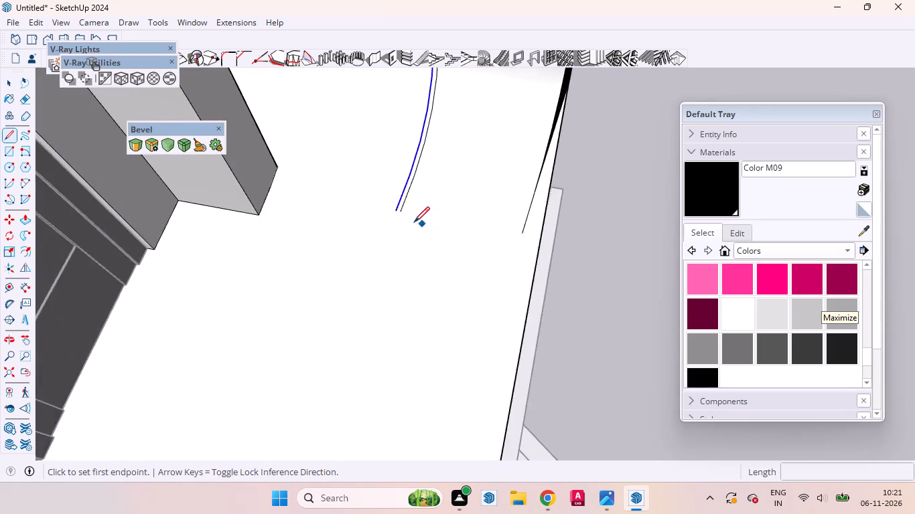
scroll(414, 222, up, 2)
click(386, 204)
scroll(322, 350, down, 8)
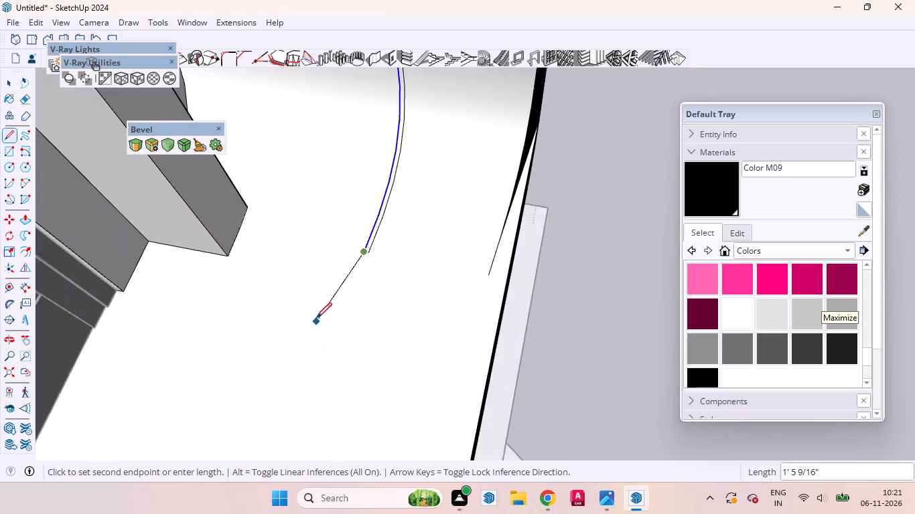
scroll(316, 318, down, 2)
scroll(316, 318, up, 2)
scroll(316, 317, down, 13)
middle_drag(322, 341, 38, 384)
scroll(188, 275, down, 4)
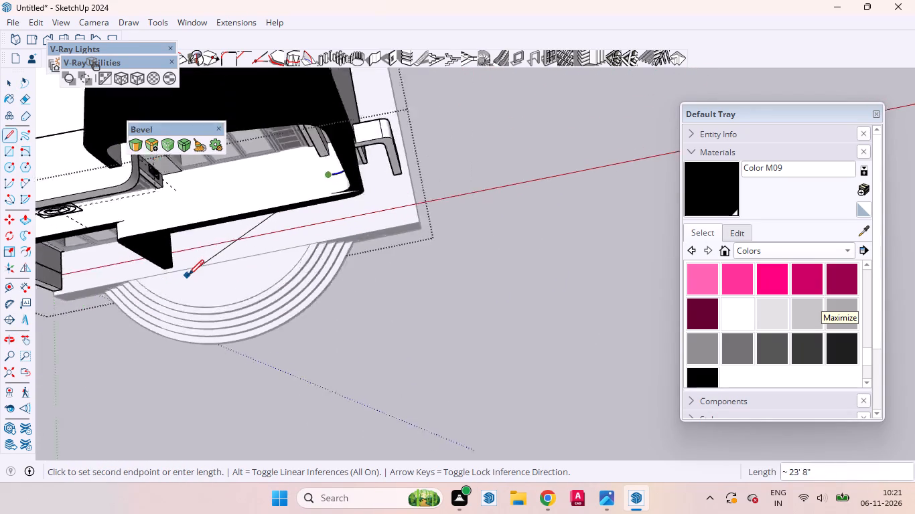
scroll(188, 275, down, 7)
scroll(163, 253, up, 16)
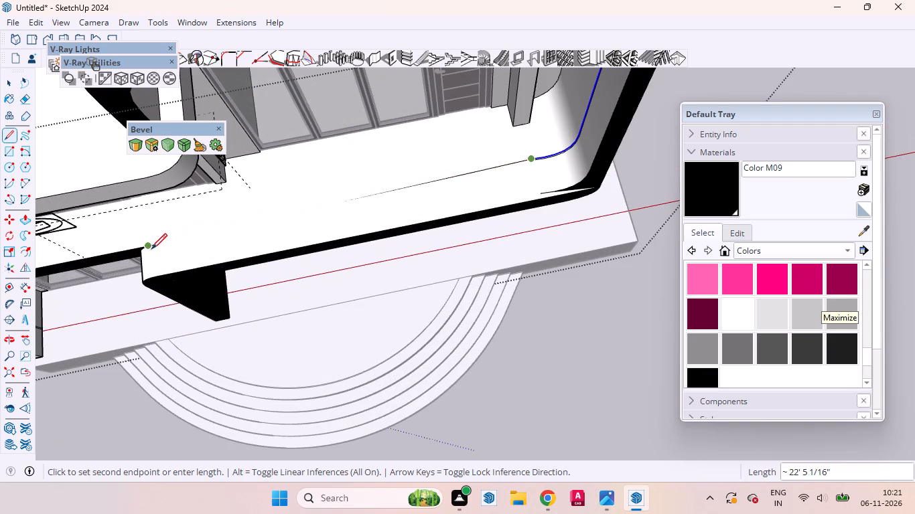
scroll(152, 243, up, 8)
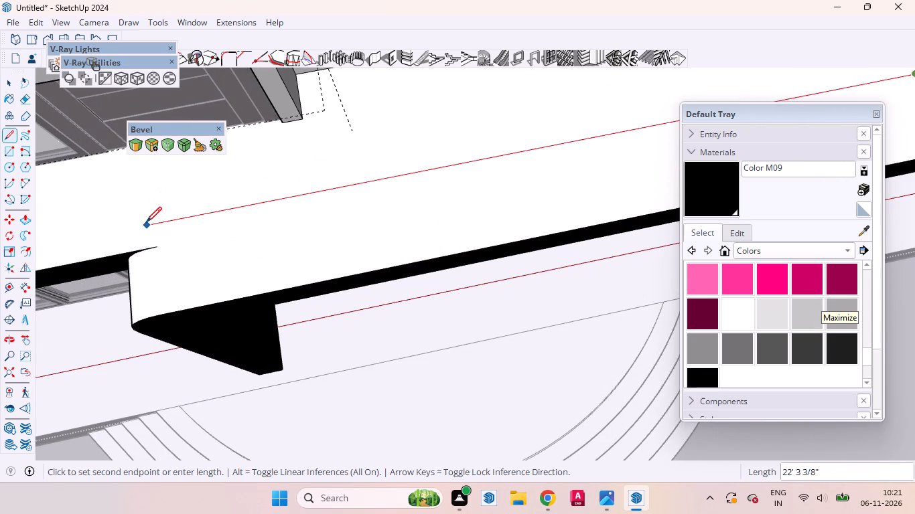
scroll(178, 228, down, 19)
scroll(142, 225, up, 15)
scroll(80, 256, down, 16)
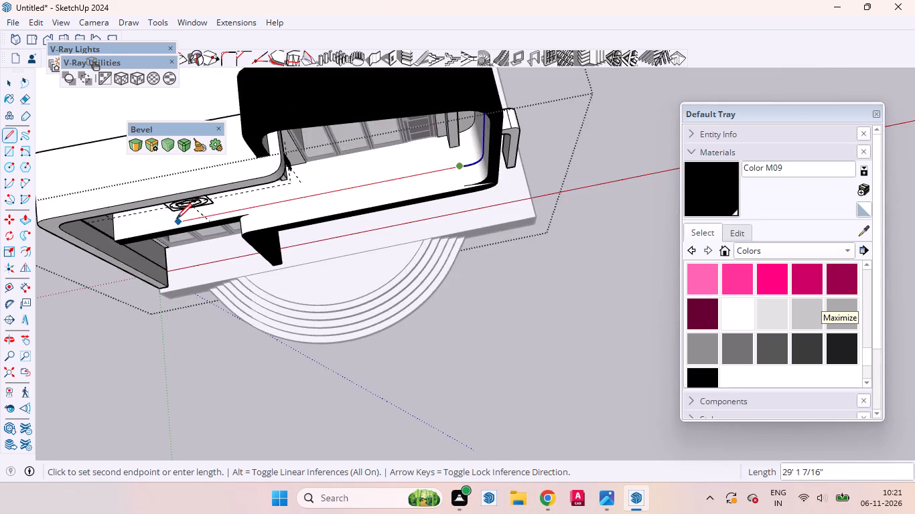
scroll(162, 225, up, 6)
scroll(88, 241, up, 4)
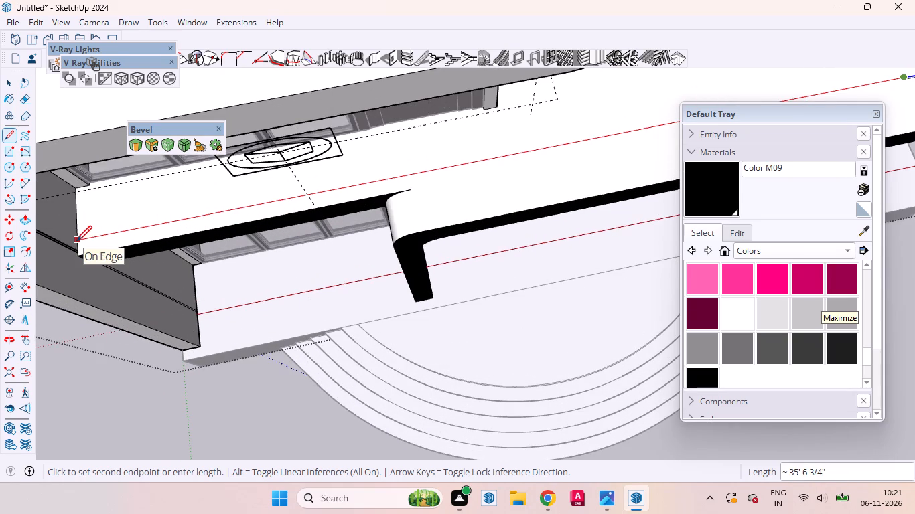
click(408, 173)
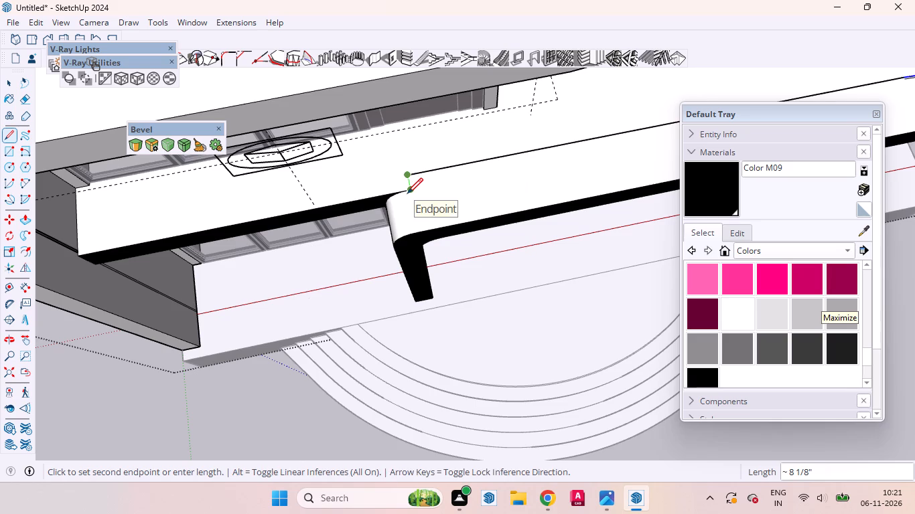
click(407, 193)
Draw the parallel outer line about 21' 11" long with a 7" return, and close the strip's end with a 1" edge.
scroll(387, 239, down, 15)
scroll(522, 223, up, 3)
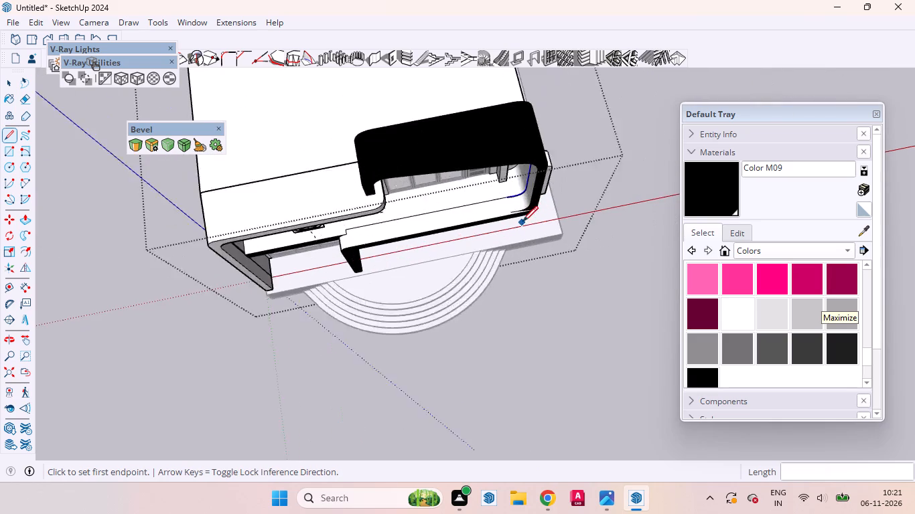
scroll(522, 222, up, 20)
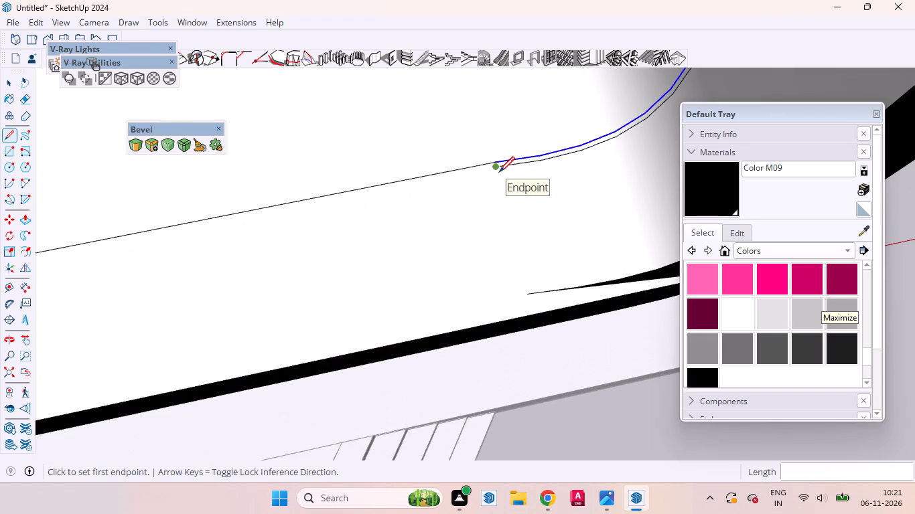
click(499, 172)
scroll(420, 171, down, 7)
scroll(451, 160, up, 1)
scroll(451, 160, down, 12)
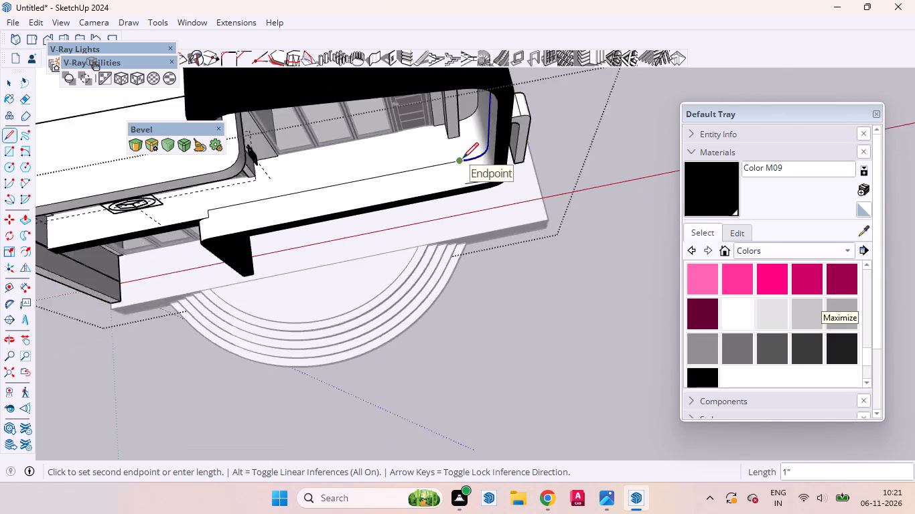
scroll(246, 212, up, 16)
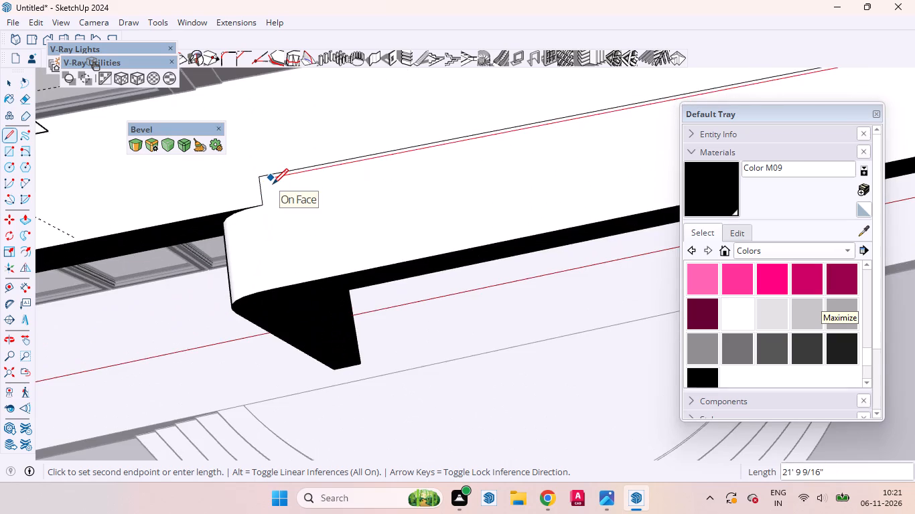
scroll(273, 184, up, 9)
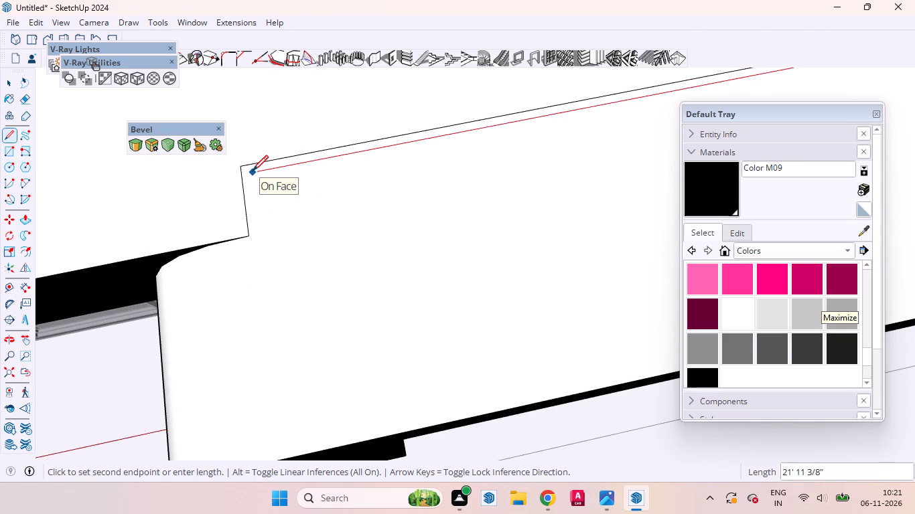
click(250, 171)
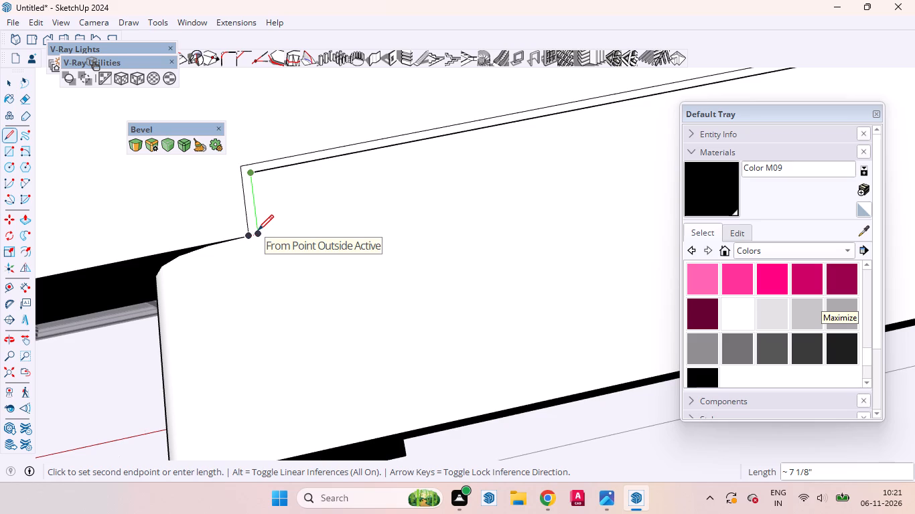
click(258, 230)
scroll(250, 234, up, 9)
click(249, 234)
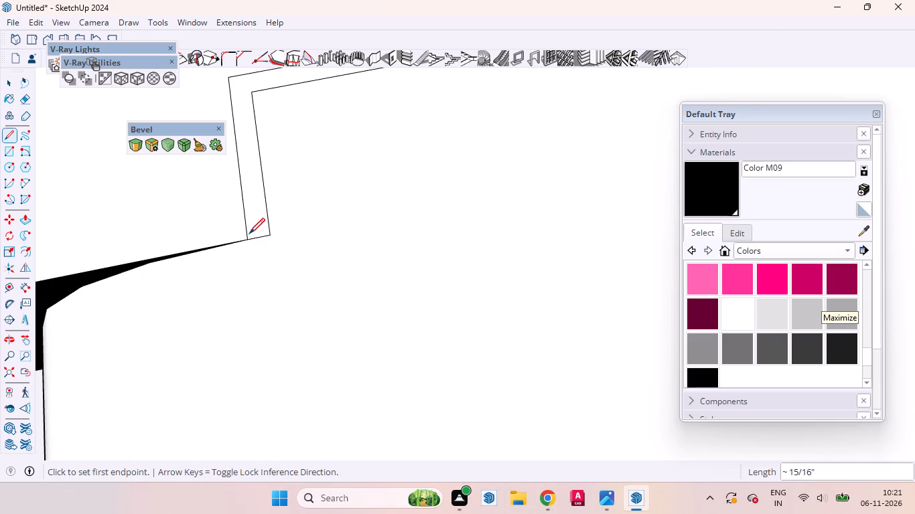
Group the thin strip face running around the upper frame's inner surface together with its bounding edges.
key(space)
click(259, 209)
scroll(289, 233, down, 12)
scroll(315, 321, up, 1)
scroll(315, 321, down, 3)
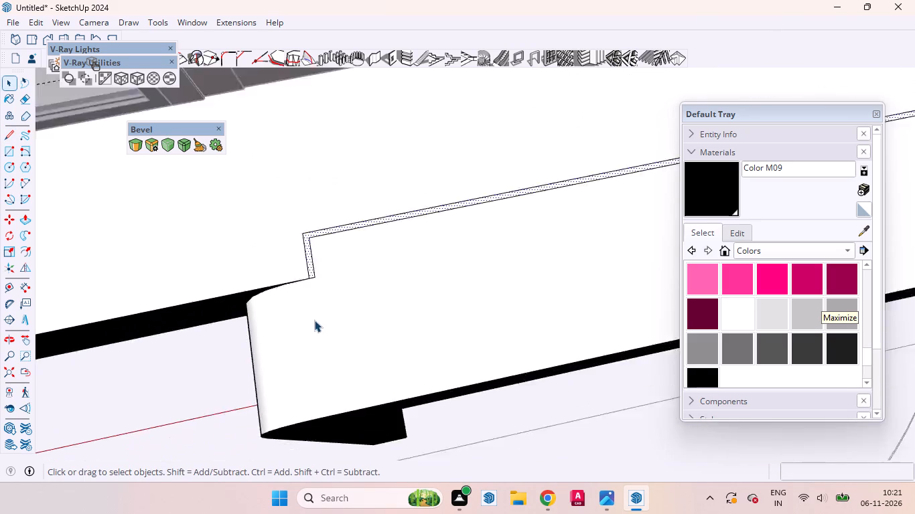
scroll(314, 320, down, 20)
scroll(314, 320, down, 8)
scroll(328, 313, up, 1)
middle_drag(328, 313, 503, 0)
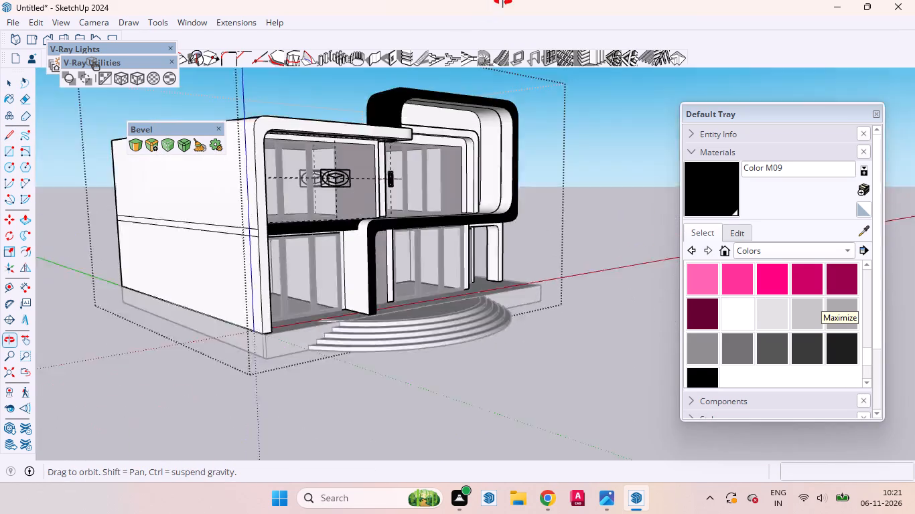
middle_drag(503, 0, 509, 0)
scroll(492, 82, up, 20)
scroll(492, 82, up, 6)
middle_drag(500, 176, 494, 187)
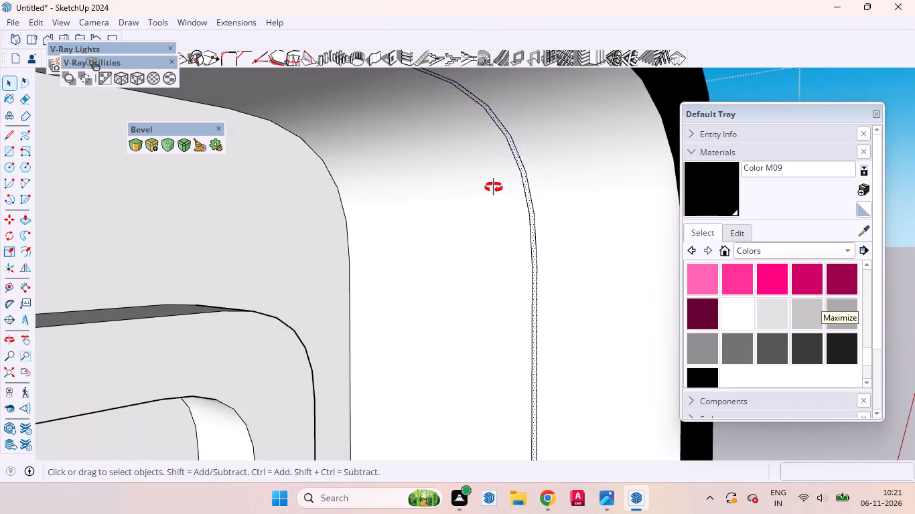
middle_drag(494, 187, 332, 250)
scroll(419, 179, down, 20)
scroll(419, 179, down, 1)
scroll(460, 128, up, 1)
scroll(460, 128, down, 1)
scroll(297, 168, up, 5)
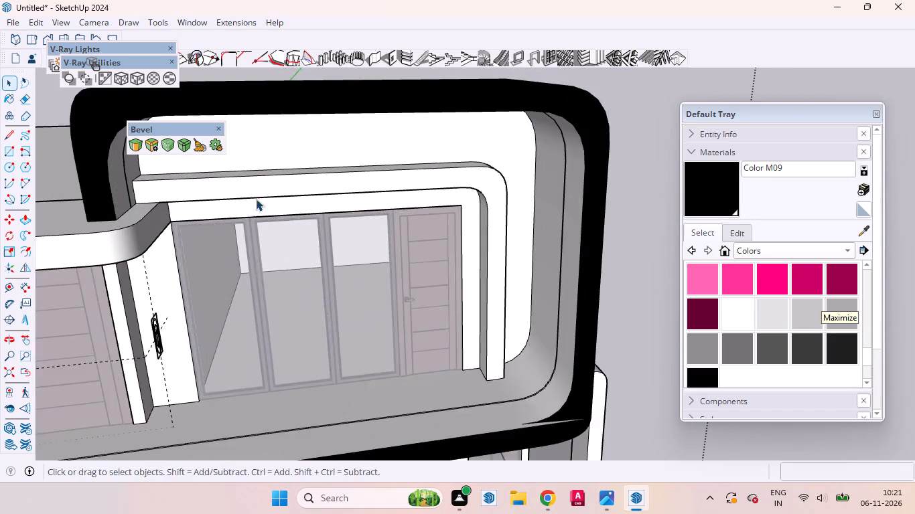
scroll(256, 199, up, 1)
middle_drag(243, 213, 518, 131)
scroll(671, 293, up, 5)
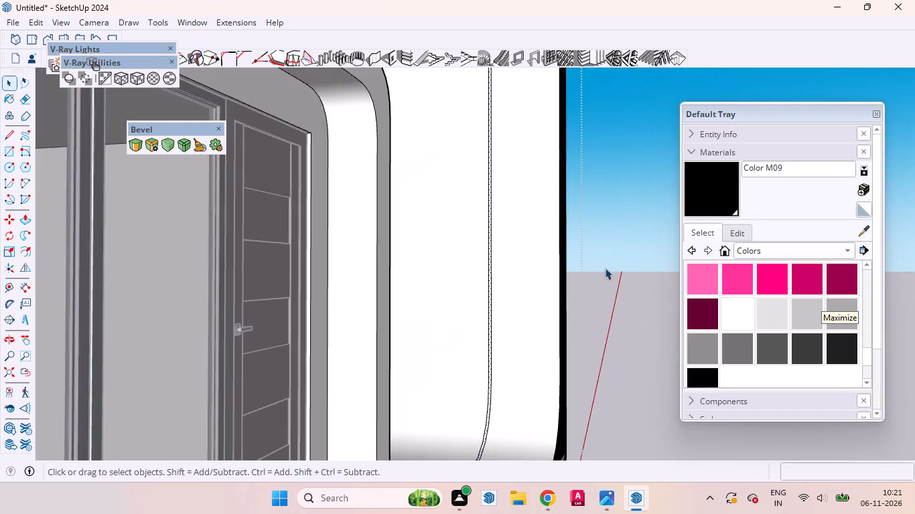
scroll(605, 268, up, 14)
double_click(512, 195)
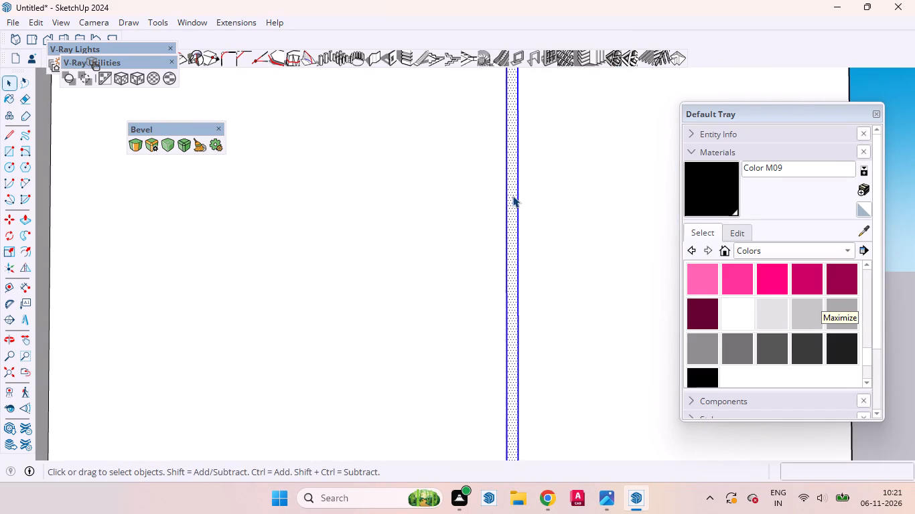
right_click(512, 195)
click(537, 119)
Move the V-Ray Utilities toolset clear of V-Ray Lights, convert the grouped strip into a V-Ray mesh light and deselect it.
drag(135, 64, 125, 171)
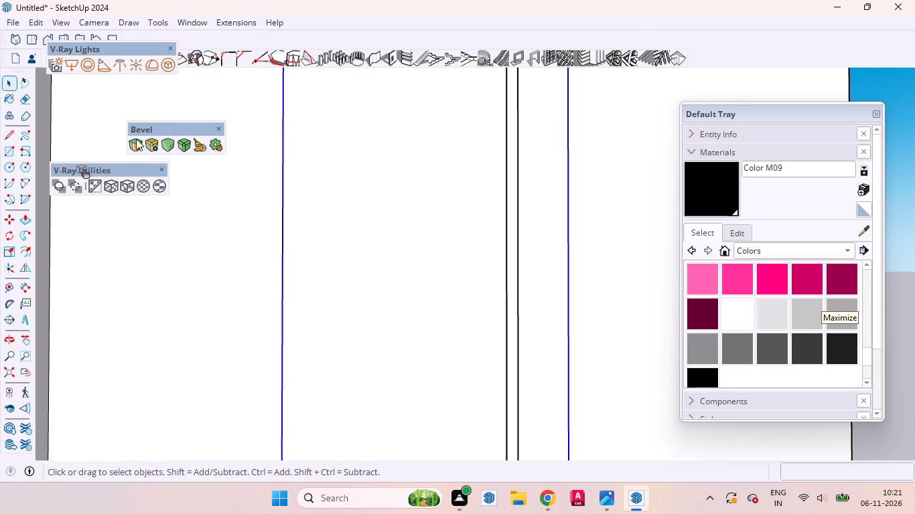
click(164, 67)
scroll(361, 246, down, 6)
scroll(356, 254, up, 1)
scroll(322, 287, down, 4)
scroll(320, 291, up, 1)
scroll(320, 292, down, 1)
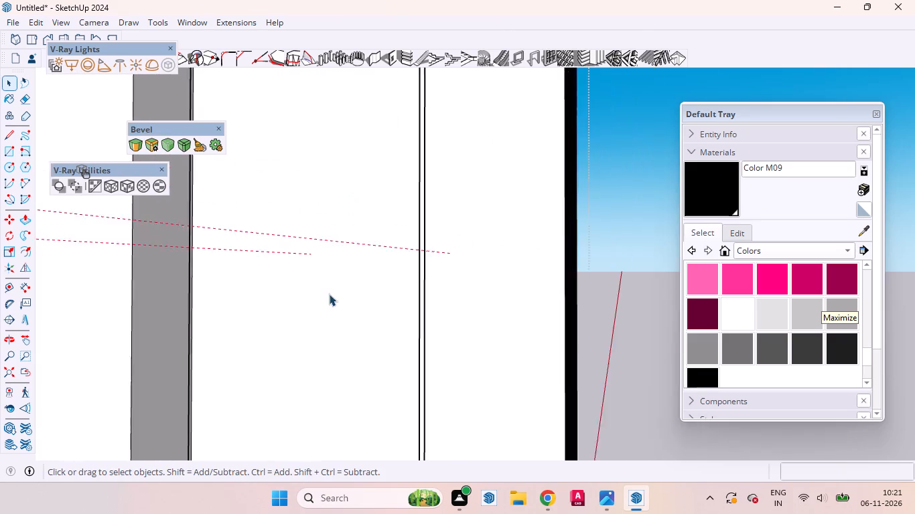
middle_drag(352, 320, 201, 386)
scroll(355, 302, down, 20)
scroll(355, 302, down, 6)
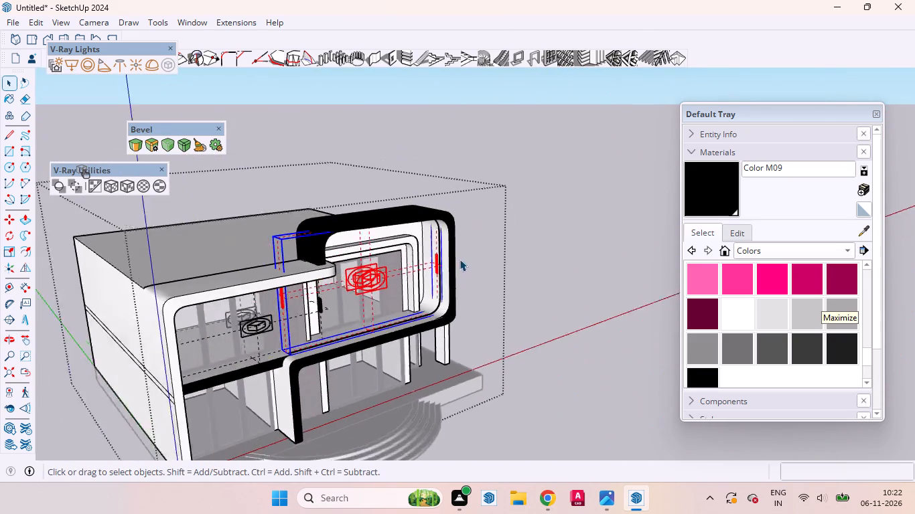
scroll(460, 259, down, 1)
middle_drag(391, 295, 318, 252)
scroll(340, 244, up, 1)
click(558, 262)
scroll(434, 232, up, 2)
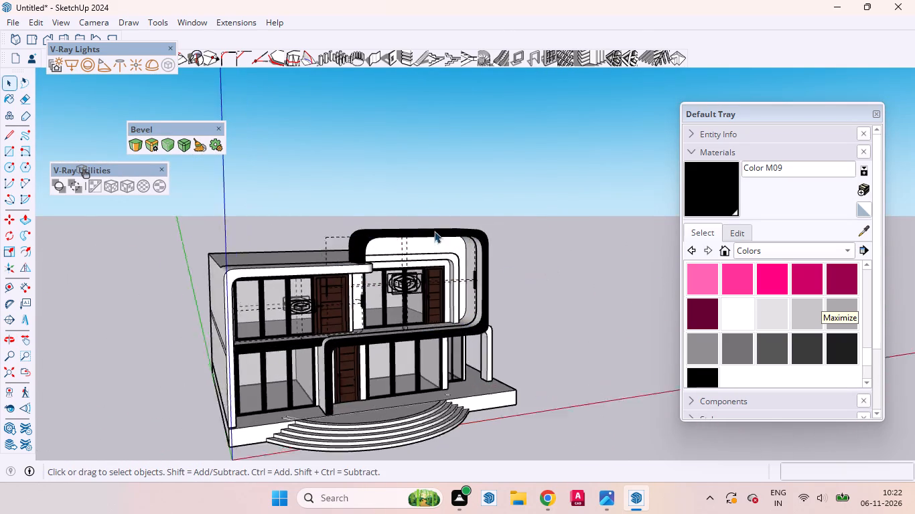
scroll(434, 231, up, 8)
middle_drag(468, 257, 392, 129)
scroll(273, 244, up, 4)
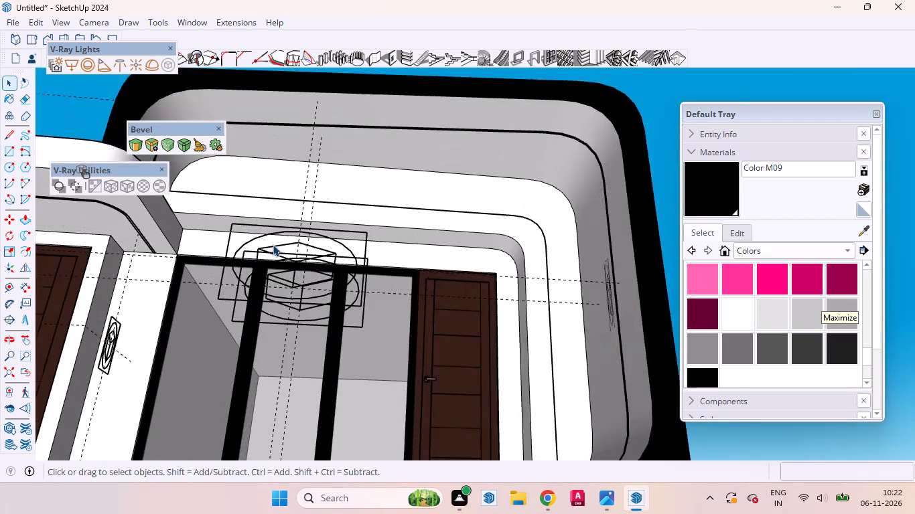
Inspect the upper frame's inner faces and the new light strip from several angles.
scroll(273, 244, up, 5)
scroll(273, 243, down, 5)
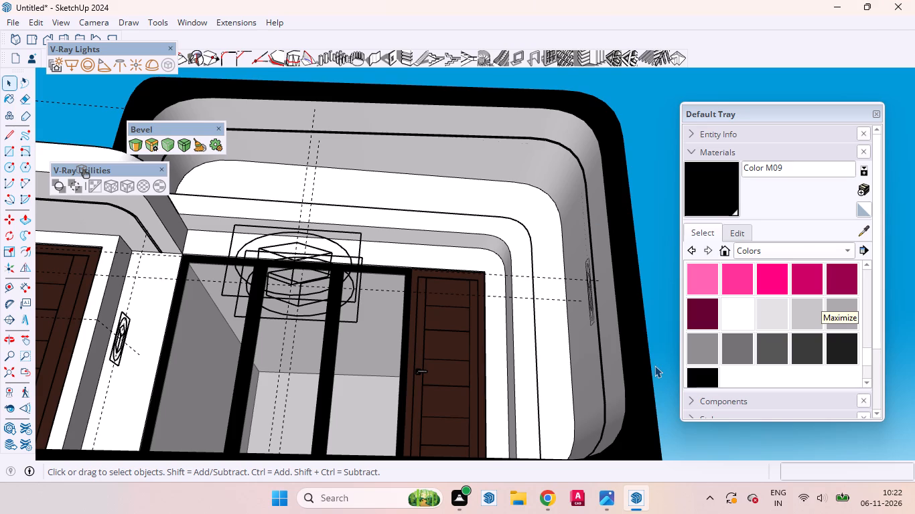
scroll(550, 312, down, 6)
scroll(451, 243, up, 2)
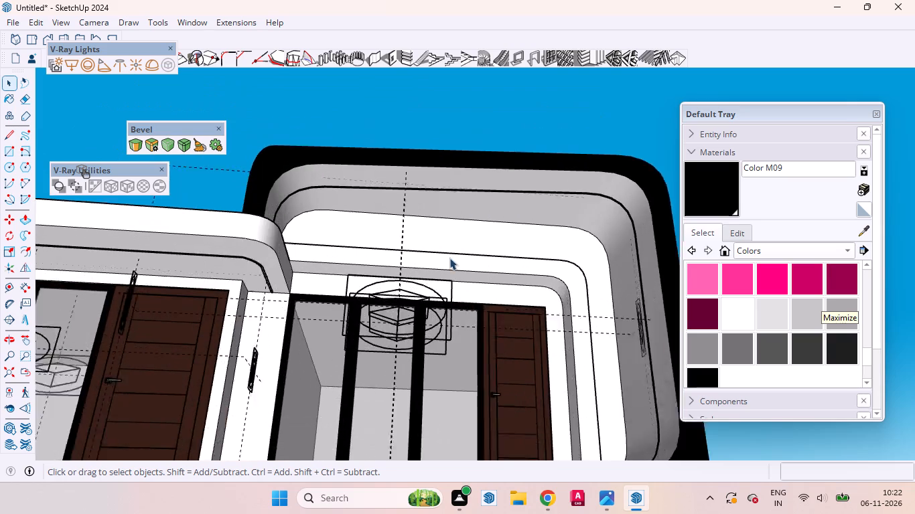
scroll(449, 258, up, 4)
middle_drag(479, 284, 617, 262)
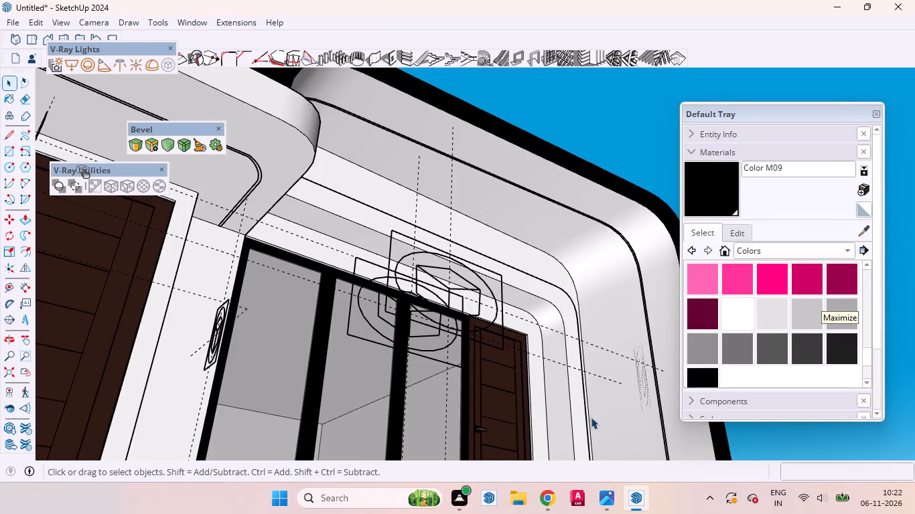
scroll(231, 322, down, 3)
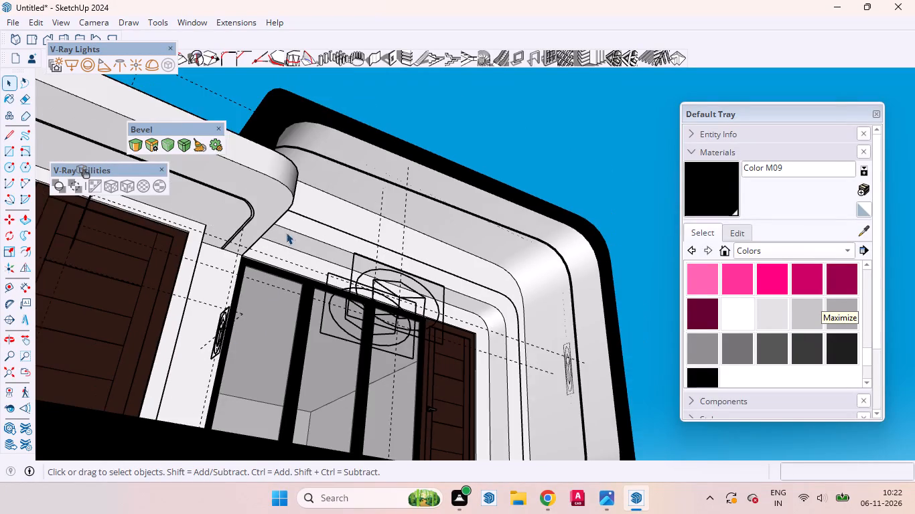
middle_drag(280, 226, 268, 193)
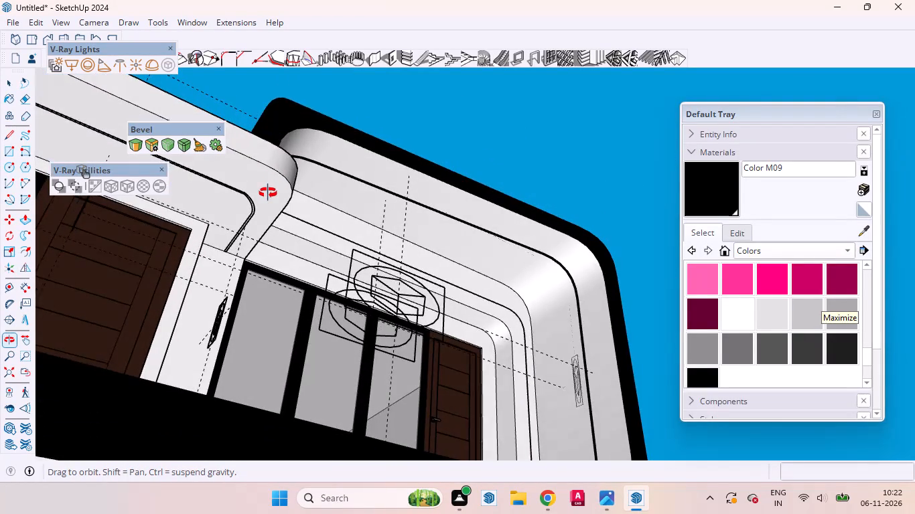
middle_drag(268, 193, 267, 197)
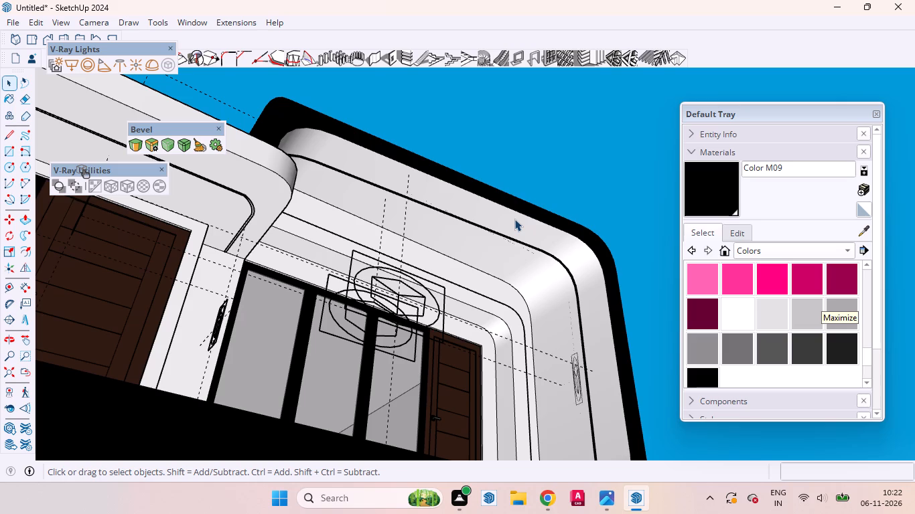
scroll(421, 322, down, 9)
scroll(491, 329, up, 5)
scroll(474, 266, down, 7)
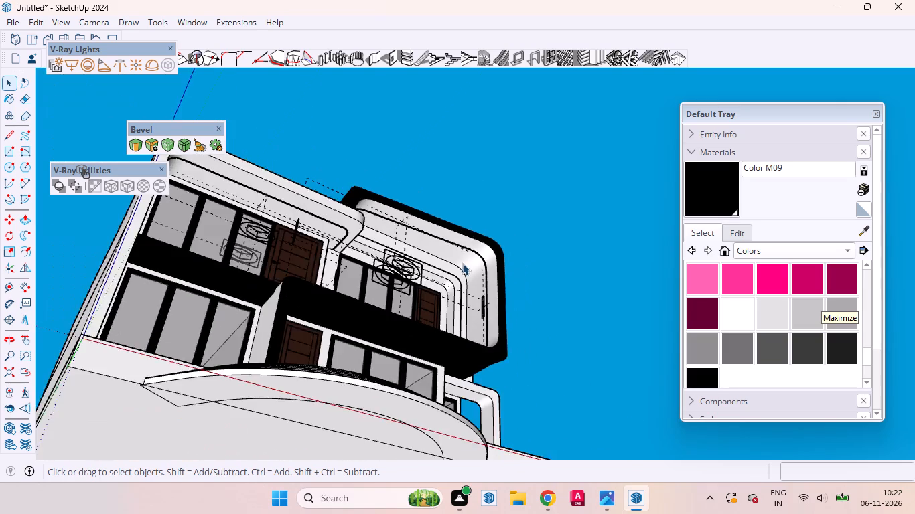
scroll(462, 263, down, 2)
Open the building group and remove the black material from the lower frame's front face.
middle_drag(395, 325, 144, 393)
scroll(433, 288, up, 8)
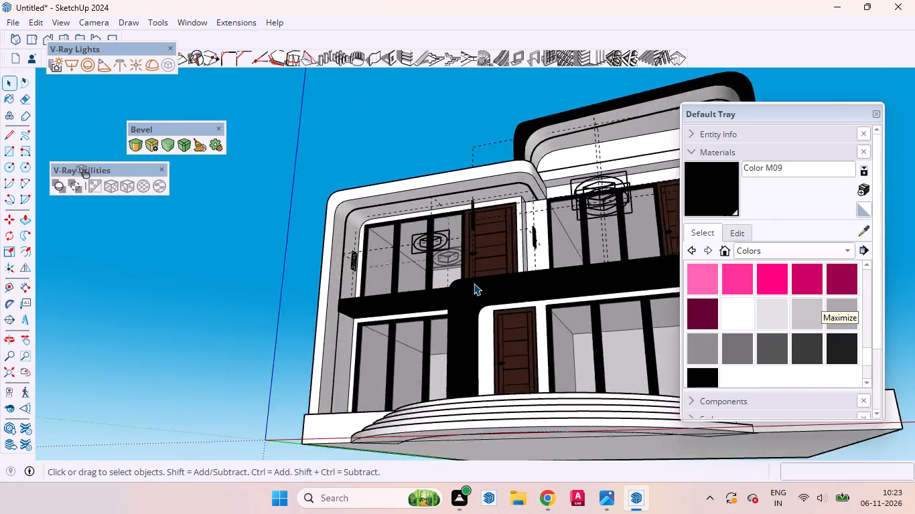
scroll(474, 283, up, 7)
click(449, 282)
scroll(419, 286, down, 15)
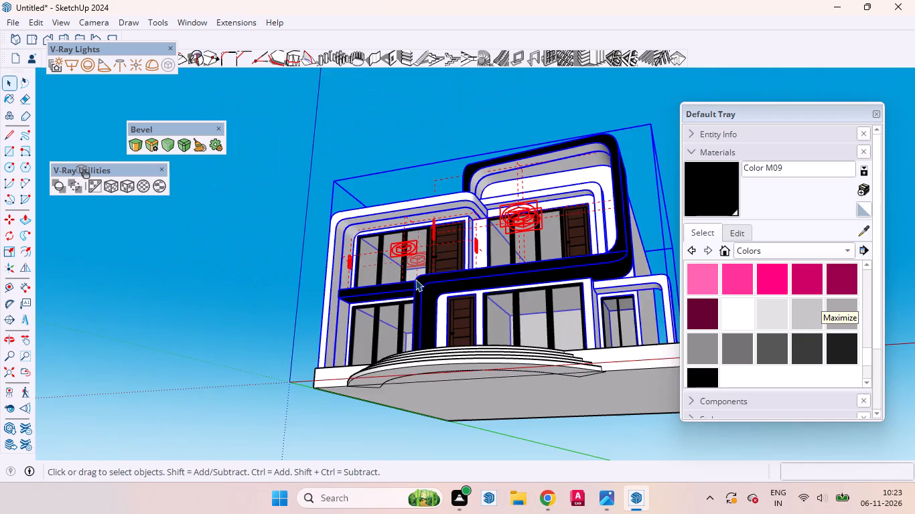
scroll(547, 252, up, 3)
click(721, 191)
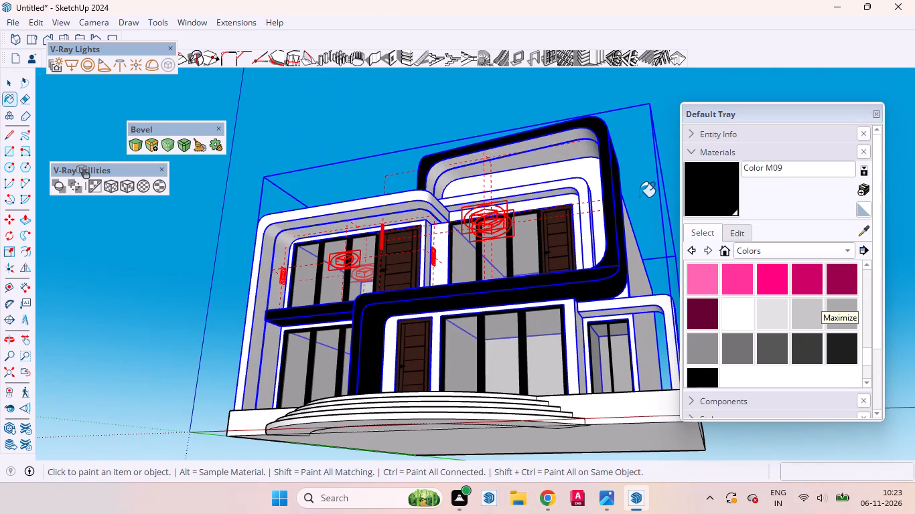
key(space)
scroll(362, 307, up, 4)
click(361, 307)
triple_click(360, 306)
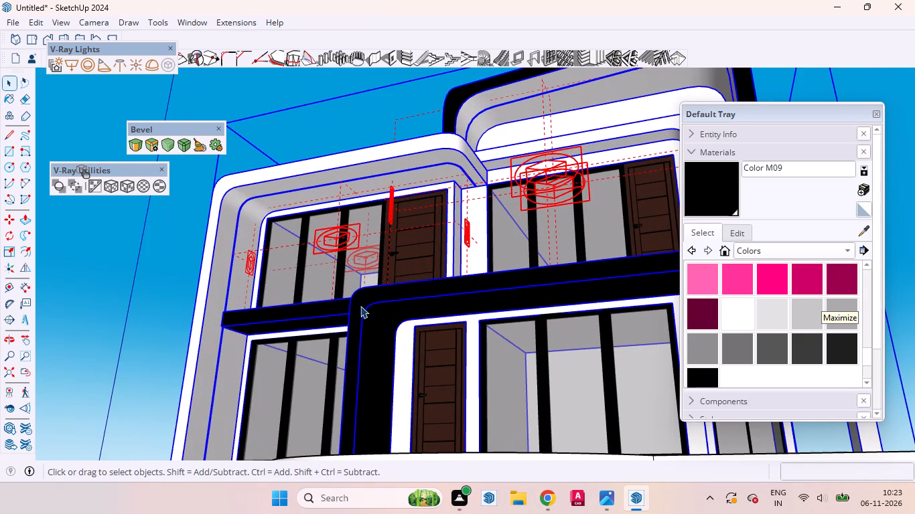
click(360, 302)
click(358, 299)
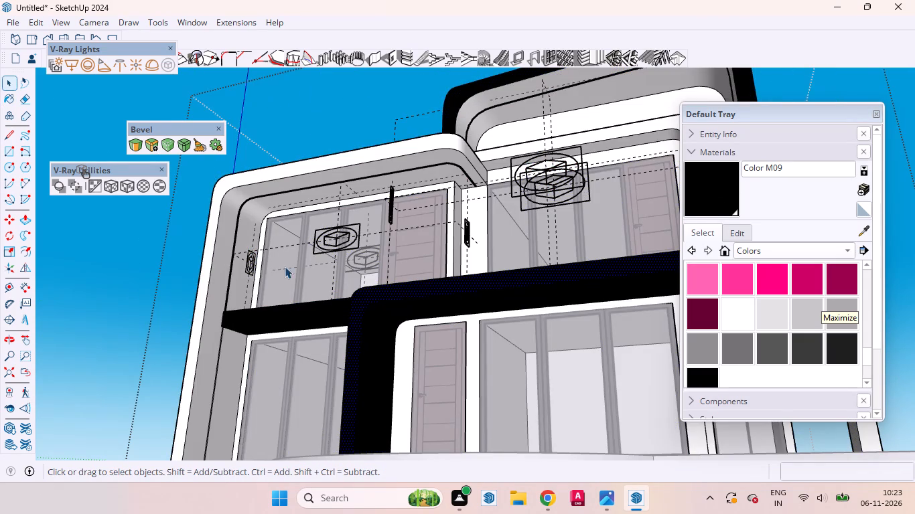
click(92, 184)
scroll(52, 253, down, 5)
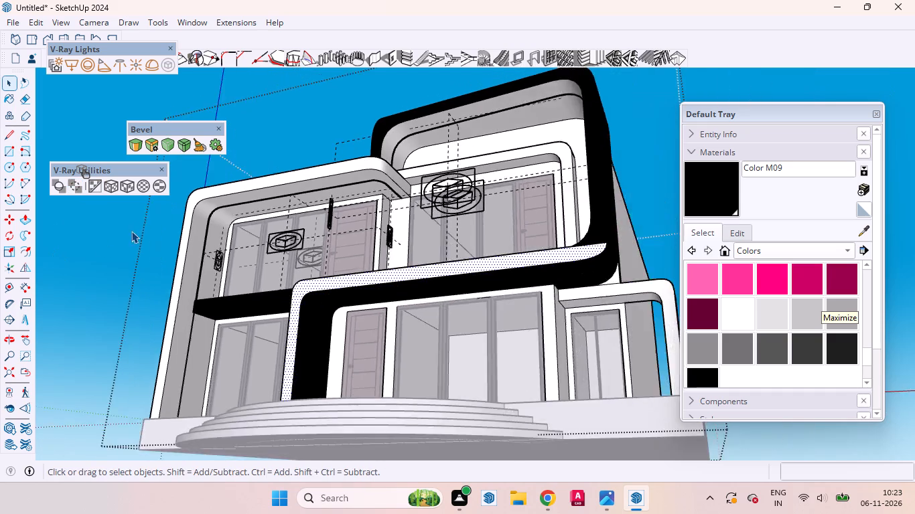
Copy the lower frame's front edge chain, both straight edges and both corner arcs, about 2' 8" inward along the frame's inner surface.
scroll(131, 231, down, 12)
scroll(298, 246, up, 10)
scroll(495, 218, up, 4)
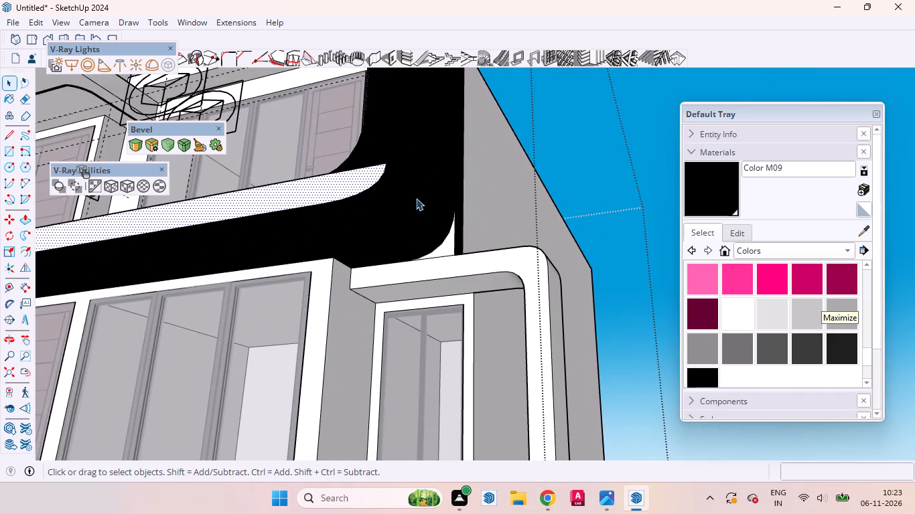
scroll(360, 231, down, 15)
scroll(405, 237, up, 5)
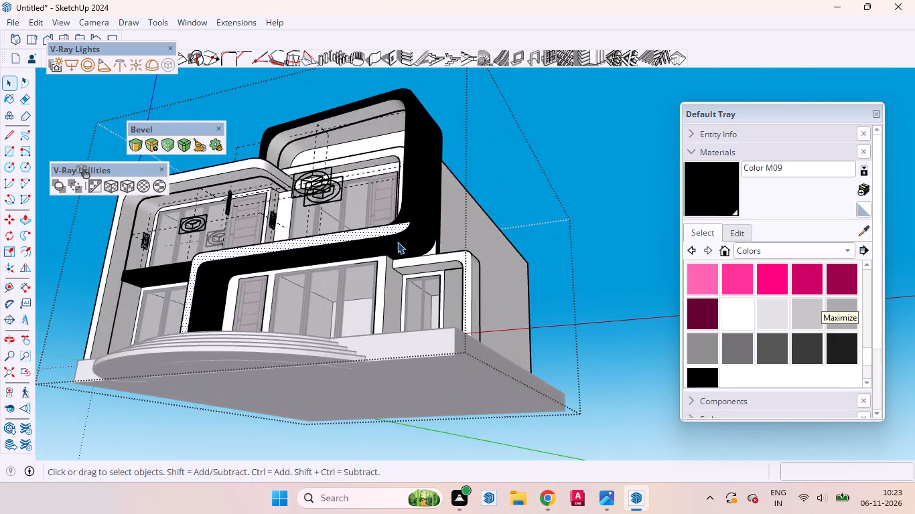
scroll(318, 264, up, 5)
click(339, 229)
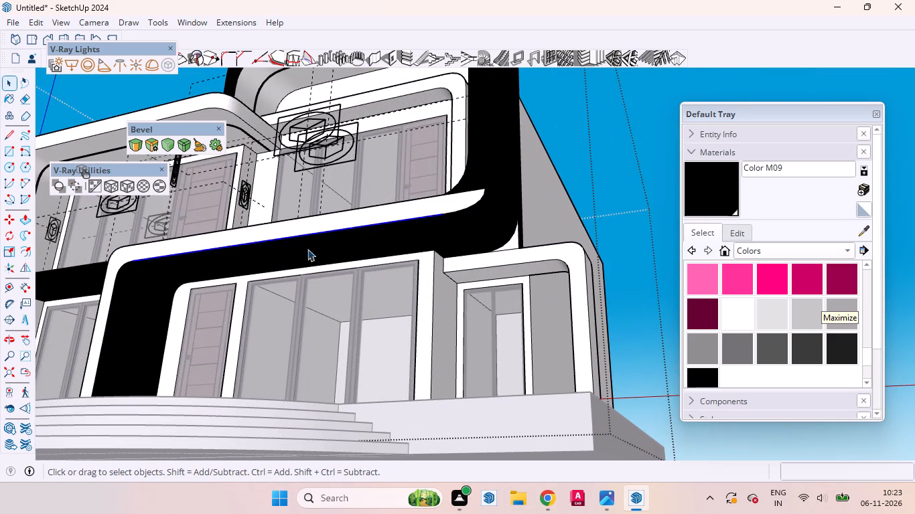
ctrl+click(121, 270)
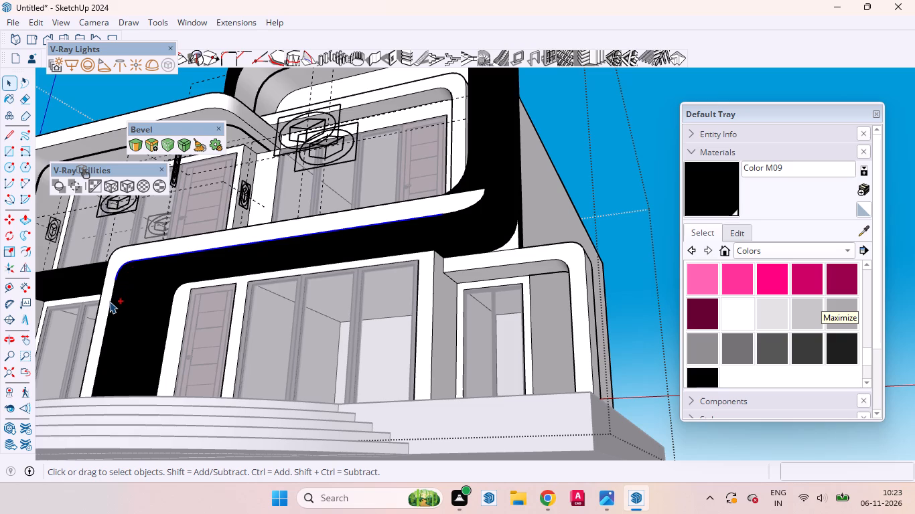
ctrl+click(111, 303)
scroll(160, 290, down, 4)
middle_drag(320, 289, 147, 315)
scroll(371, 298, up, 4)
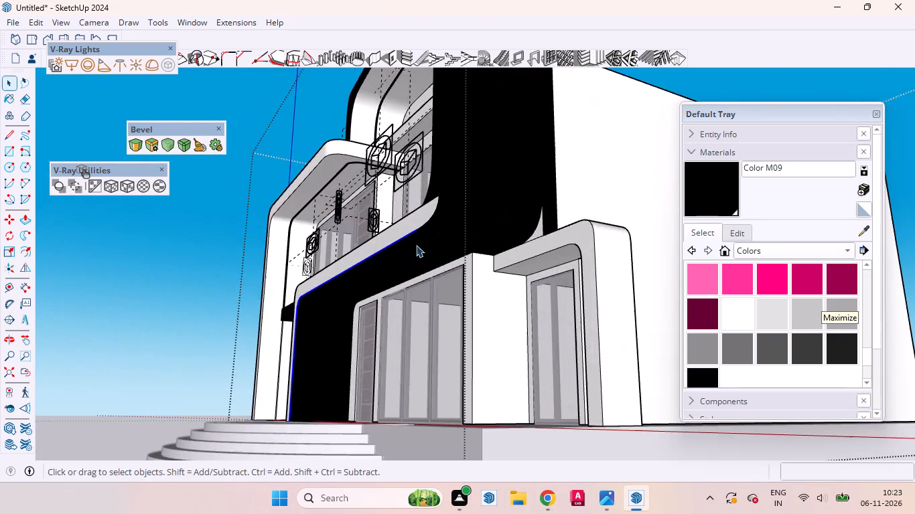
scroll(461, 205, up, 6)
scroll(443, 209, down, 2)
scroll(442, 209, up, 2)
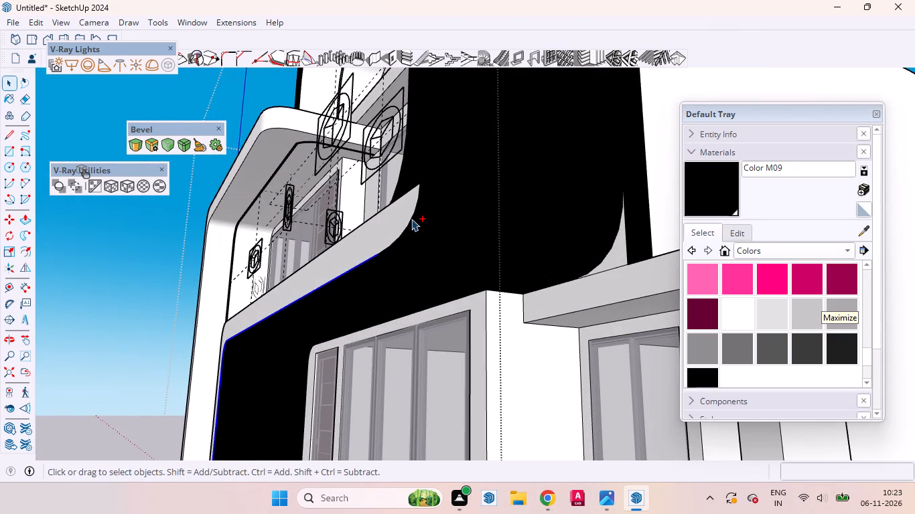
ctrl+click(411, 220)
scroll(407, 229, up, 4)
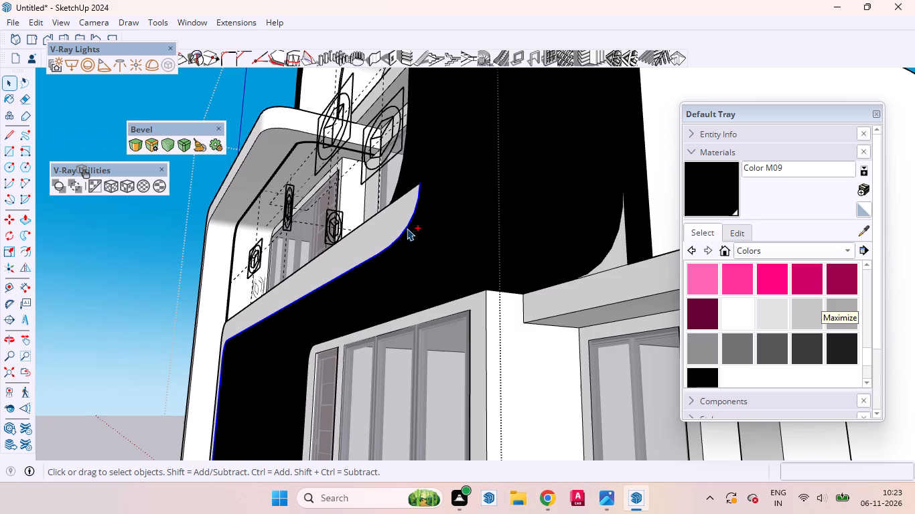
scroll(407, 228, up, 2)
scroll(405, 278, down, 8)
middle_drag(278, 370, 237, 384)
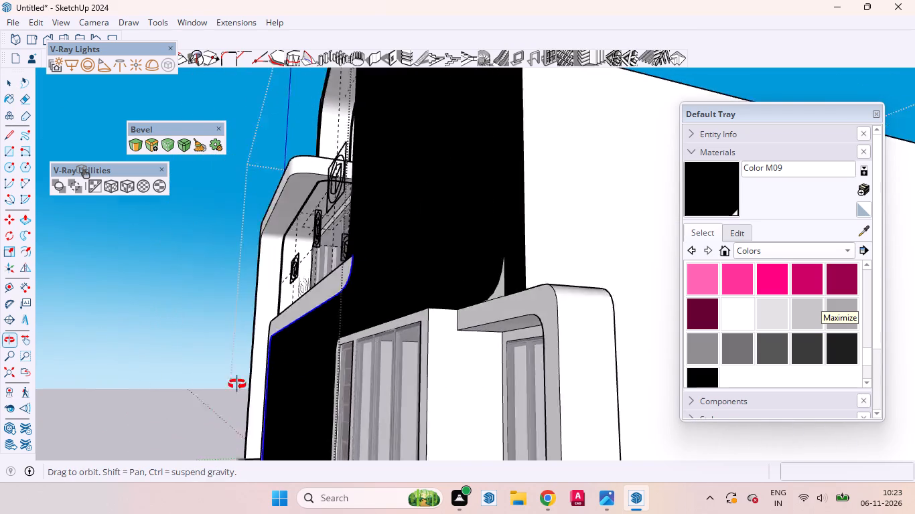
middle_drag(237, 384, 219, 377)
scroll(341, 322, down, 8)
scroll(334, 350, up, 9)
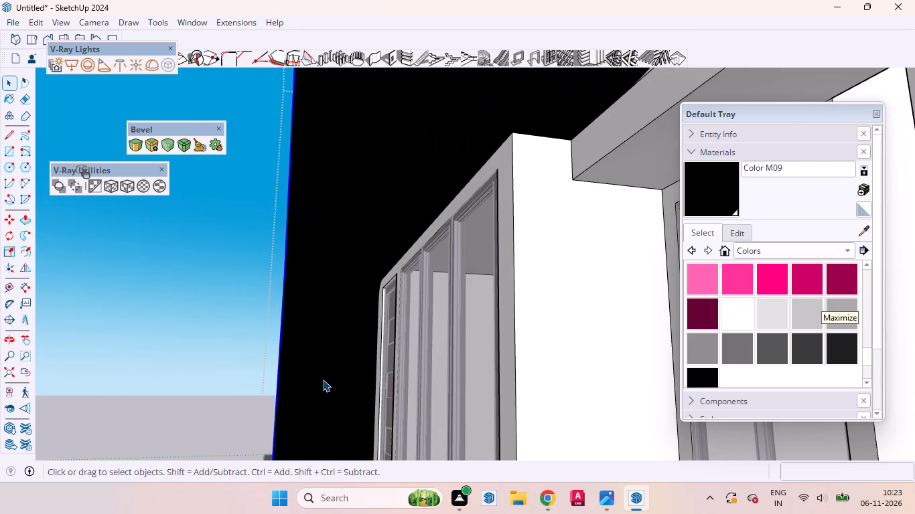
key(m)
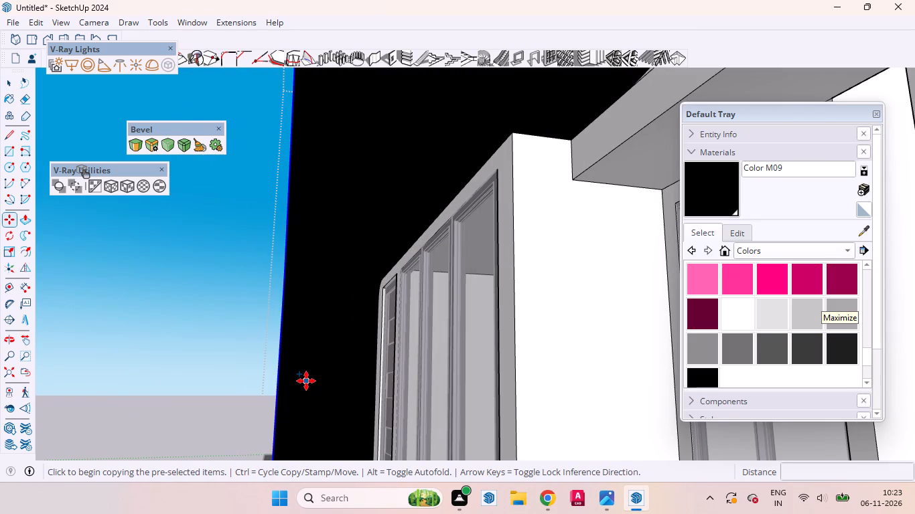
click(306, 381)
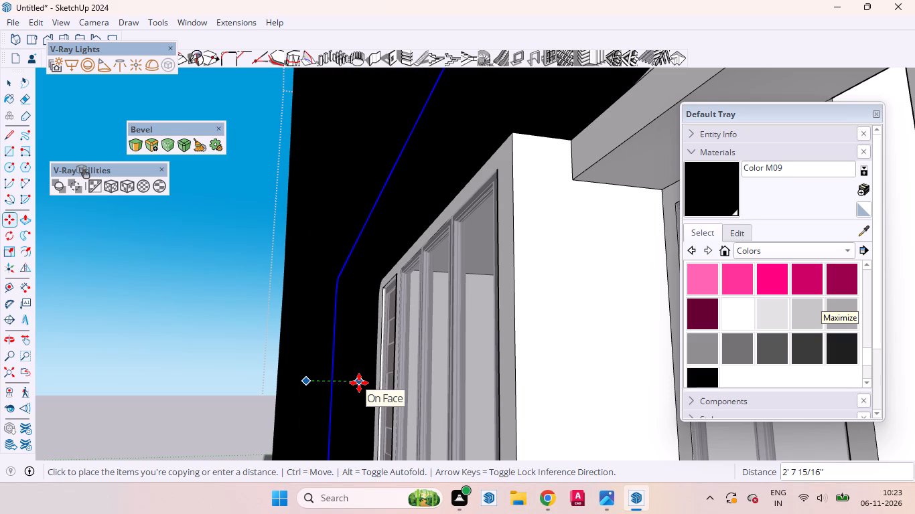
click(359, 383)
Copy the same edge chain again at a distance of 1" to form a thin strip.
click(356, 383)
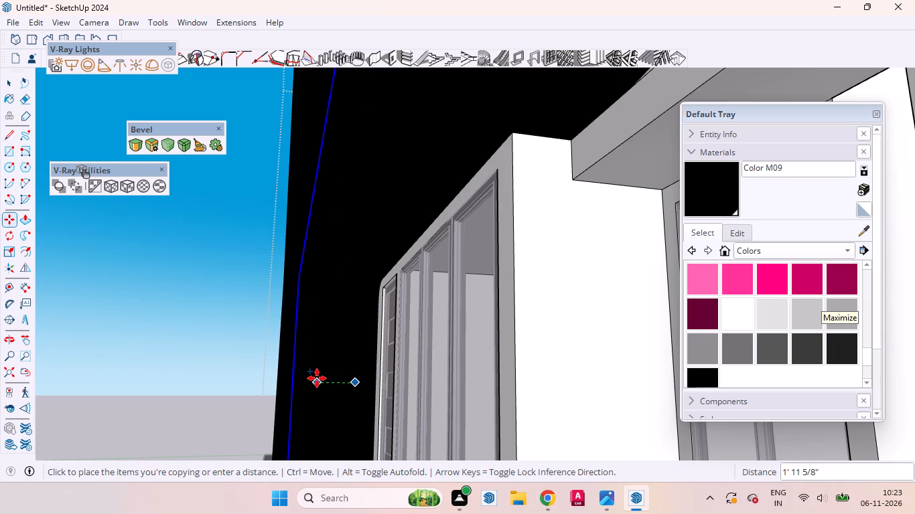
key(1)
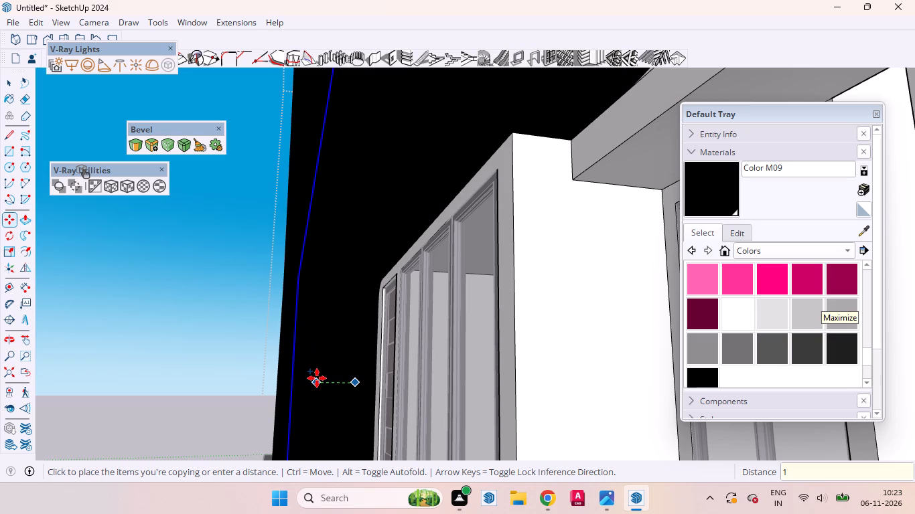
key(Return)
key(space)
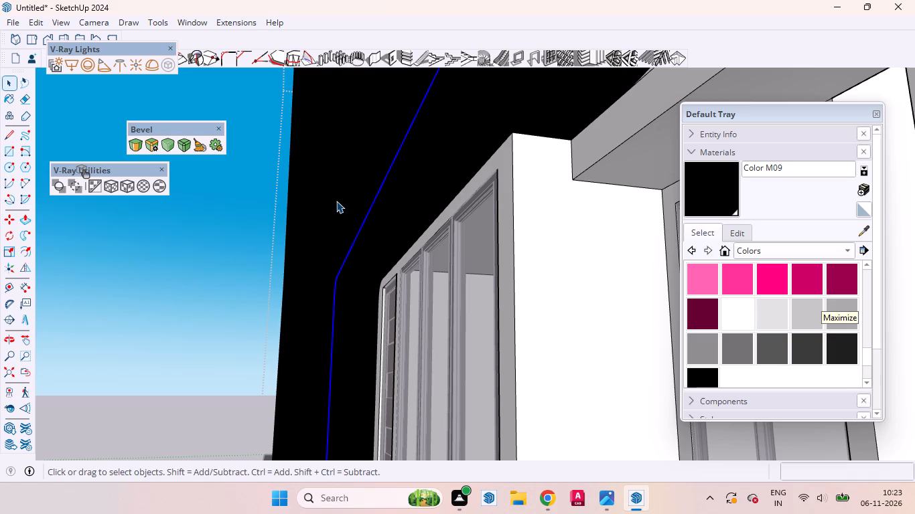
Remove the black material from the inner surface faces on both sides of the thin strip.
click(336, 201)
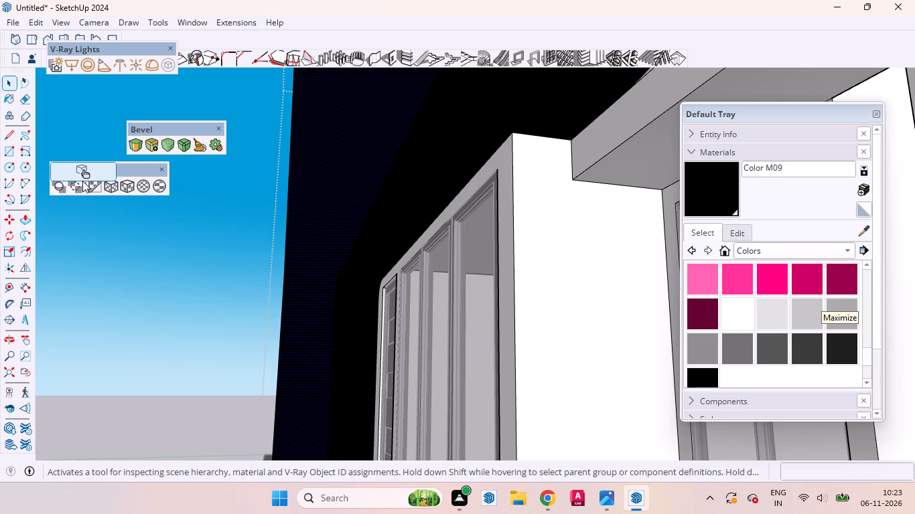
click(88, 185)
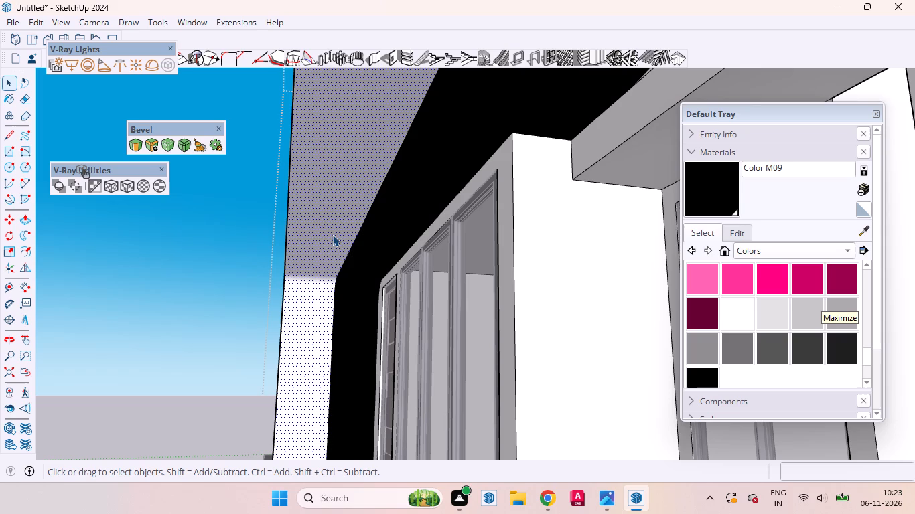
click(371, 266)
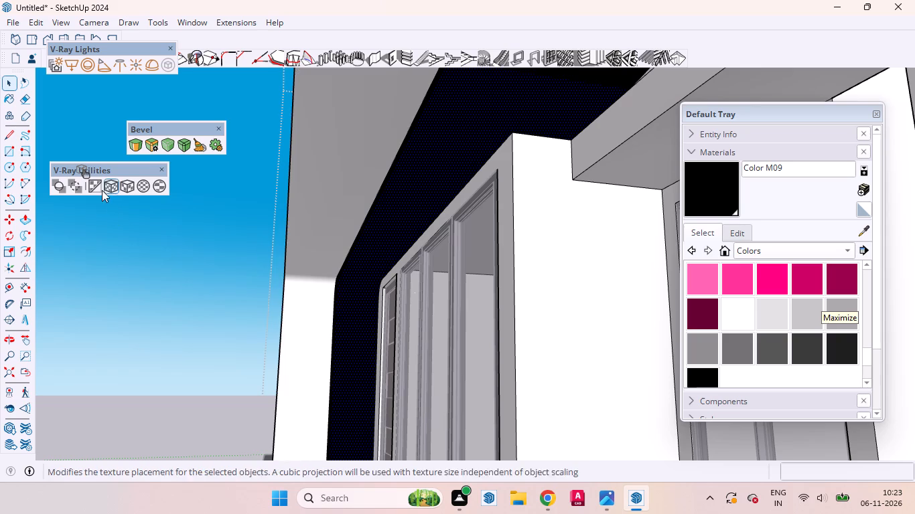
click(98, 189)
Remove the black material from the curved corner face at the end of the lower frame's thin strip.
scroll(391, 267, up, 10)
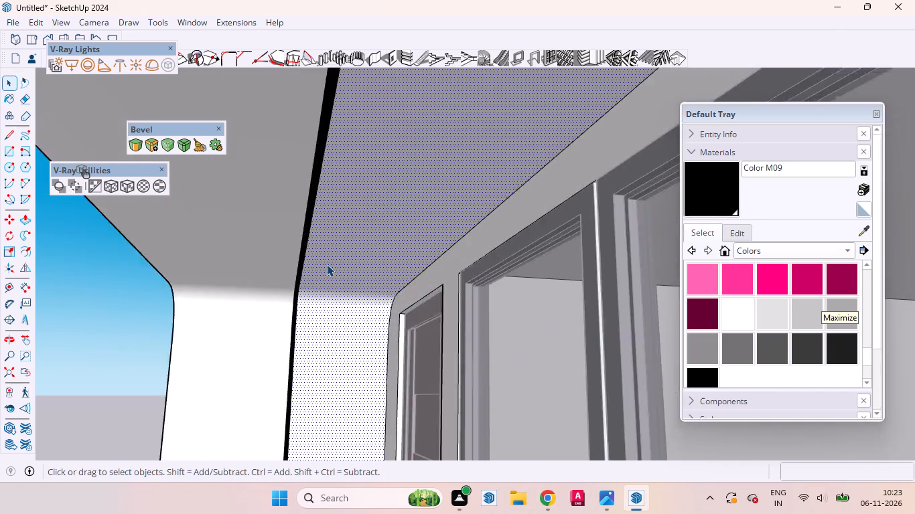
scroll(327, 264, up, 15)
scroll(273, 278, up, 7)
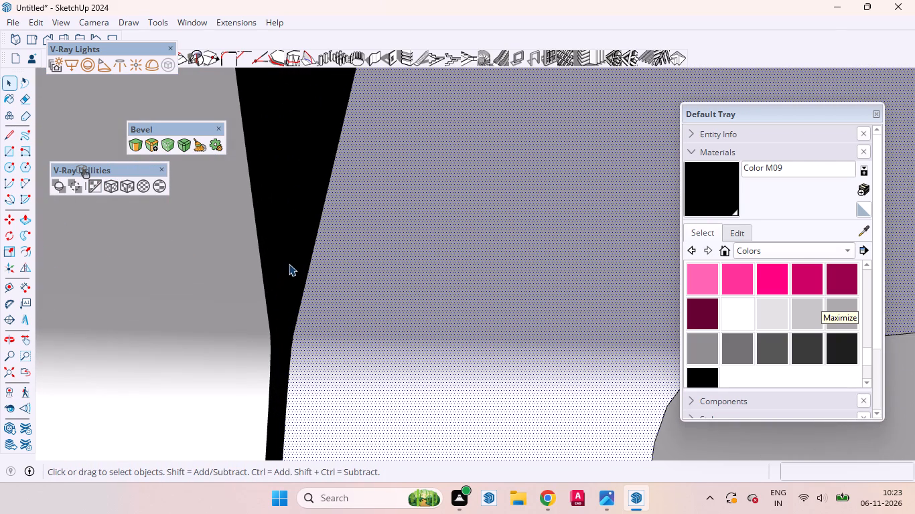
double_click(291, 261)
scroll(291, 260, down, 16)
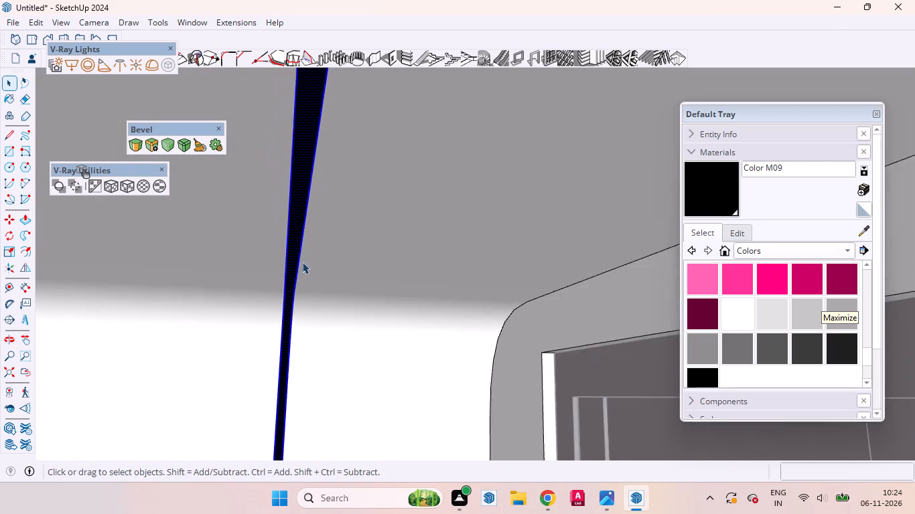
scroll(302, 262, down, 16)
scroll(303, 284, up, 1)
scroll(303, 285, down, 15)
scroll(307, 231, up, 3)
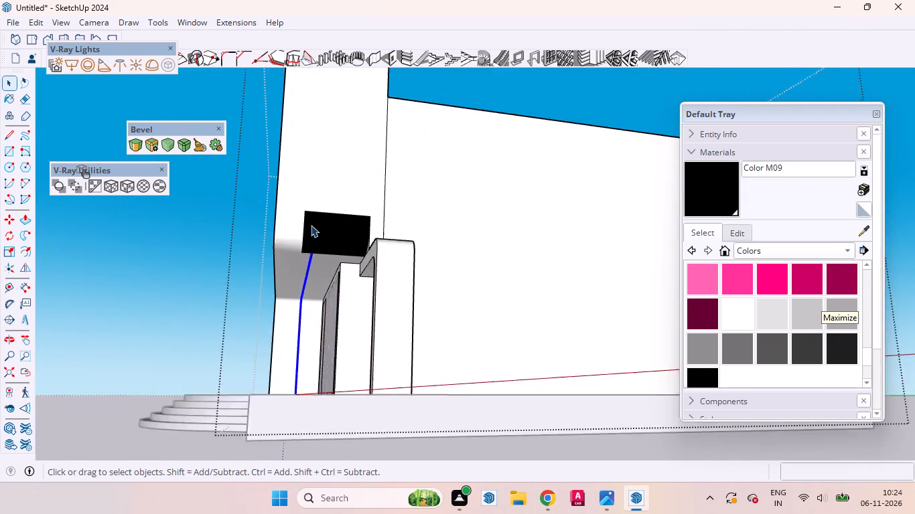
scroll(311, 225, up, 20)
scroll(311, 225, up, 11)
scroll(323, 305, down, 9)
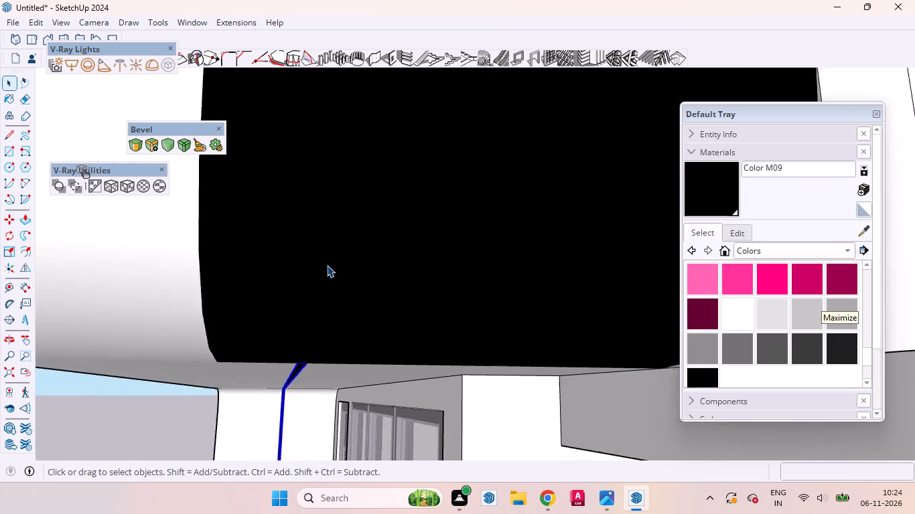
scroll(327, 265, down, 8)
click(397, 262)
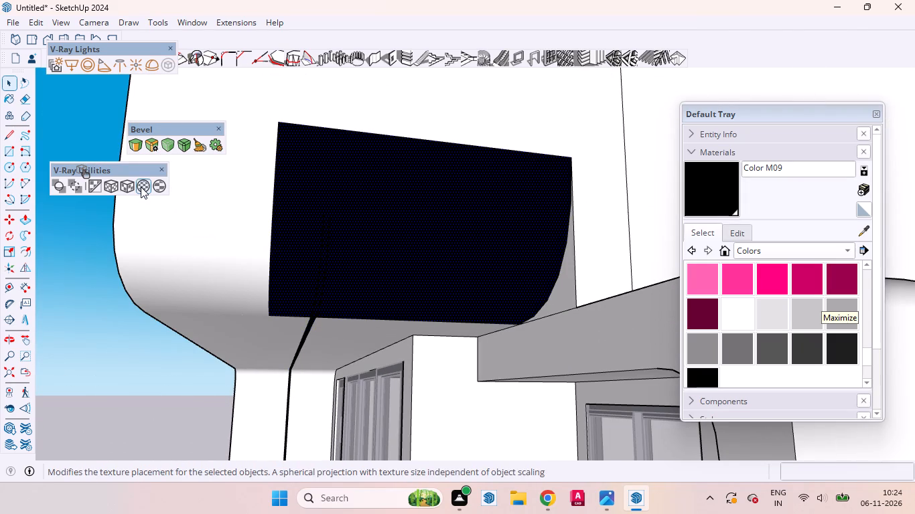
click(94, 187)
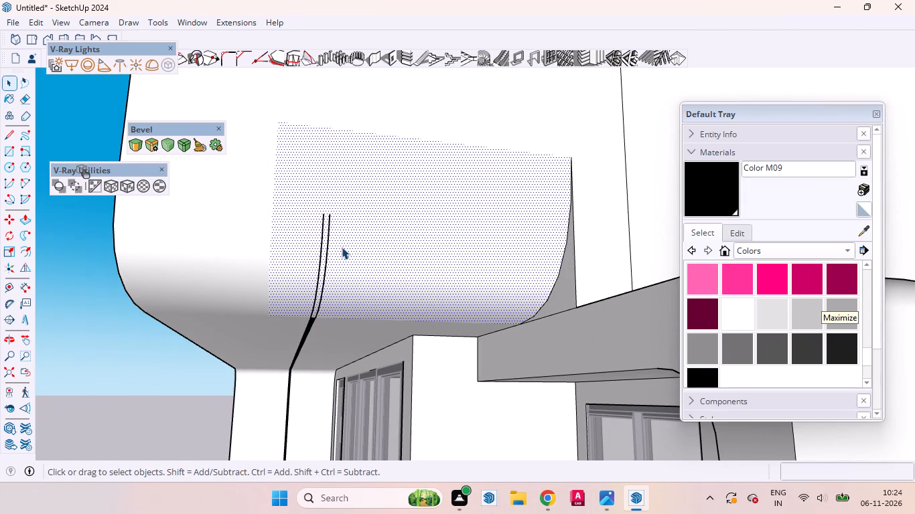
Remove the black material from the thin strip face on the underside of the lower frame.
scroll(342, 247, up, 4)
scroll(309, 237, down, 5)
scroll(314, 227, up, 5)
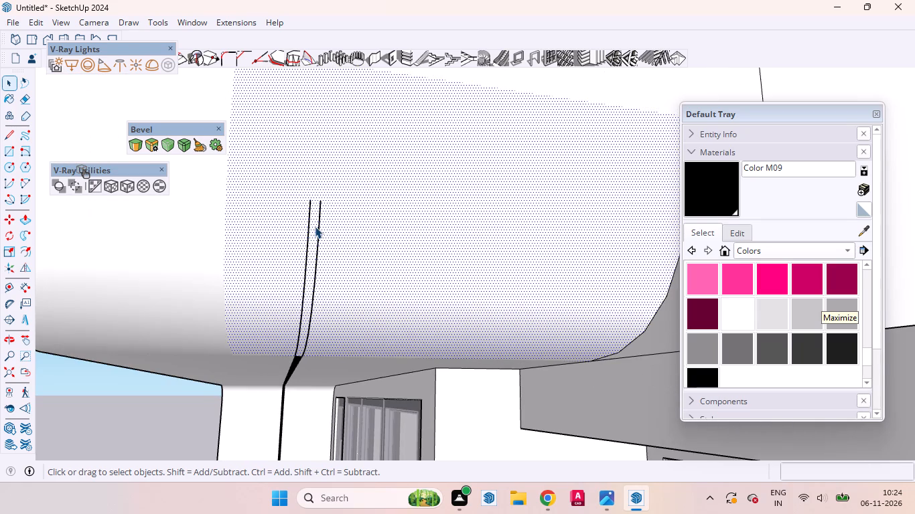
scroll(315, 238, up, 2)
scroll(315, 243, down, 3)
scroll(315, 243, up, 1)
scroll(306, 392, down, 3)
middle_drag(305, 396, 334, 286)
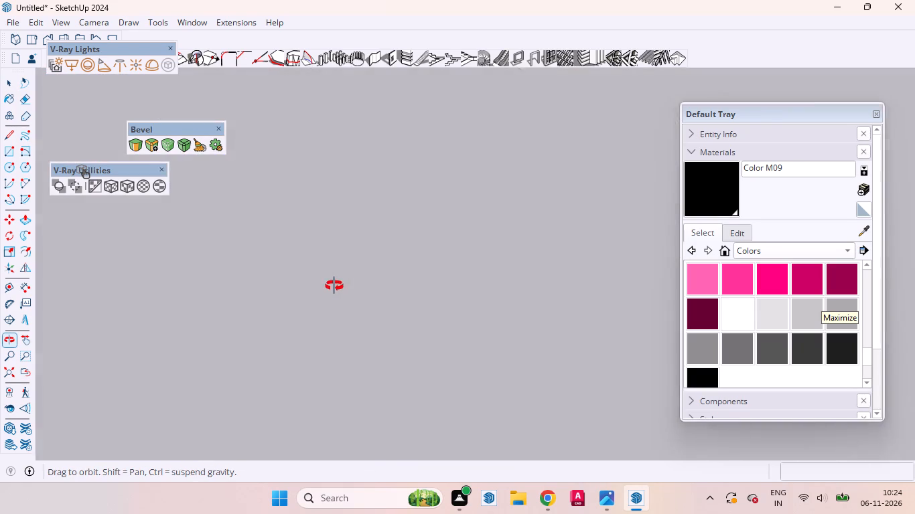
middle_drag(334, 286, 331, 312)
scroll(364, 123, up, 2)
scroll(368, 119, down, 1)
scroll(370, 119, up, 10)
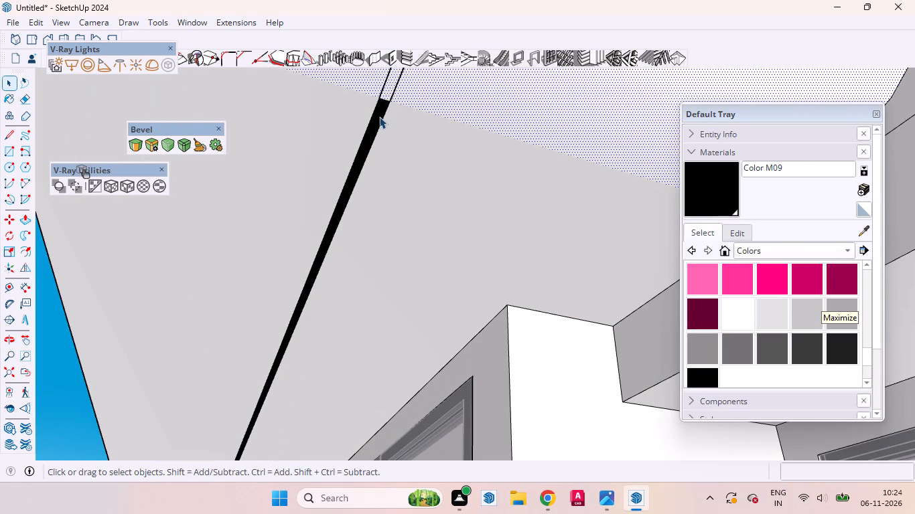
click(378, 117)
click(95, 190)
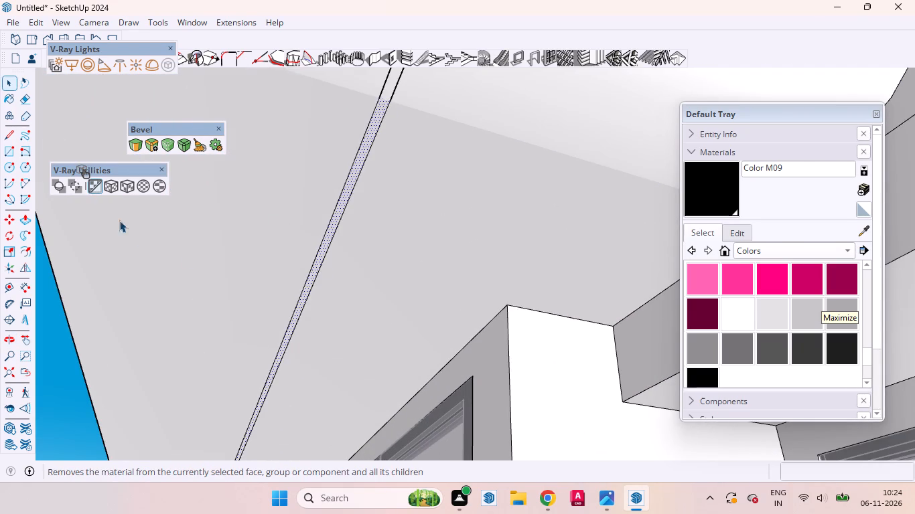
Draw a 1" line across the thin strip where it meets the curved corner to close off its end.
scroll(371, 288, down, 5)
middle_drag(439, 202, 432, 221)
scroll(401, 220, up, 8)
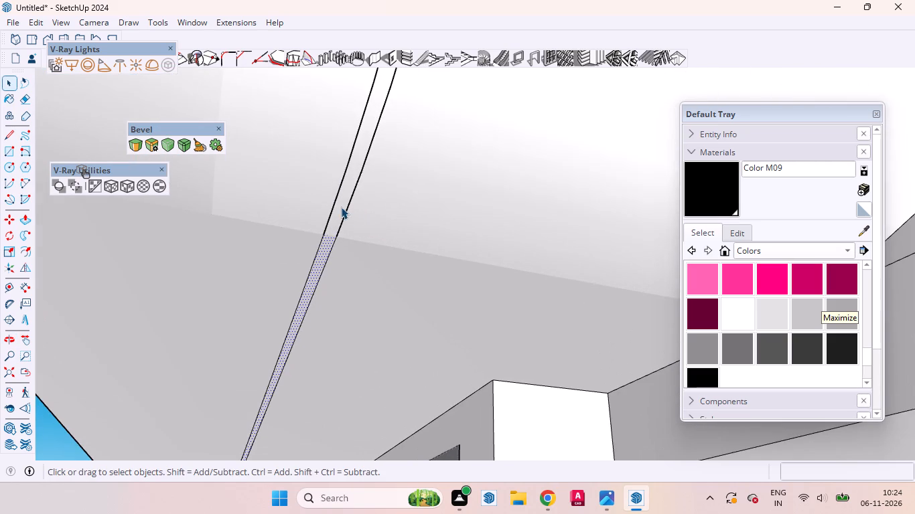
ctrl+click(340, 205)
scroll(340, 236, down, 4)
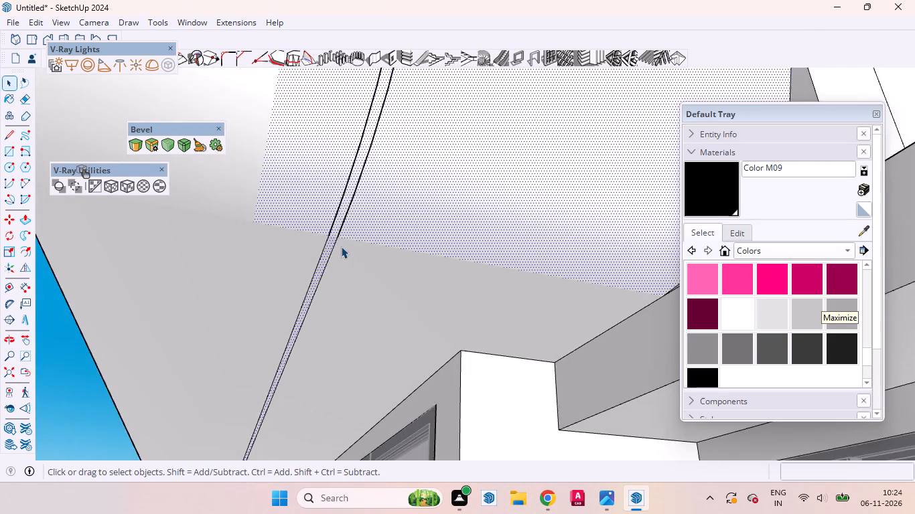
scroll(340, 245, up, 10)
scroll(326, 241, down, 5)
scroll(329, 244, up, 8)
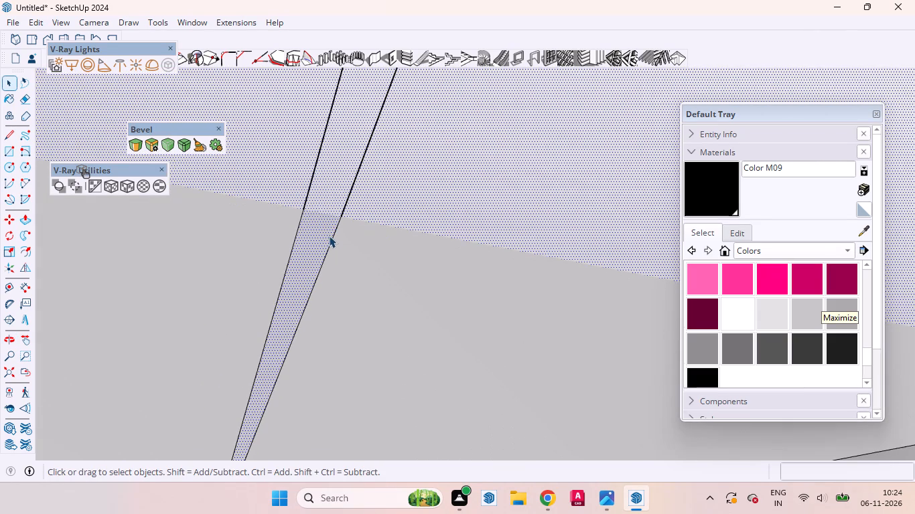
key(l)
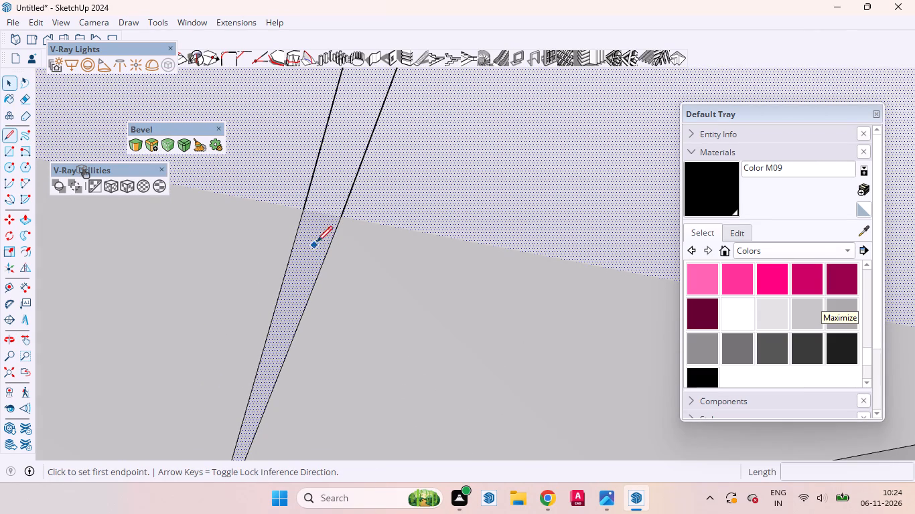
scroll(322, 224, up, 7)
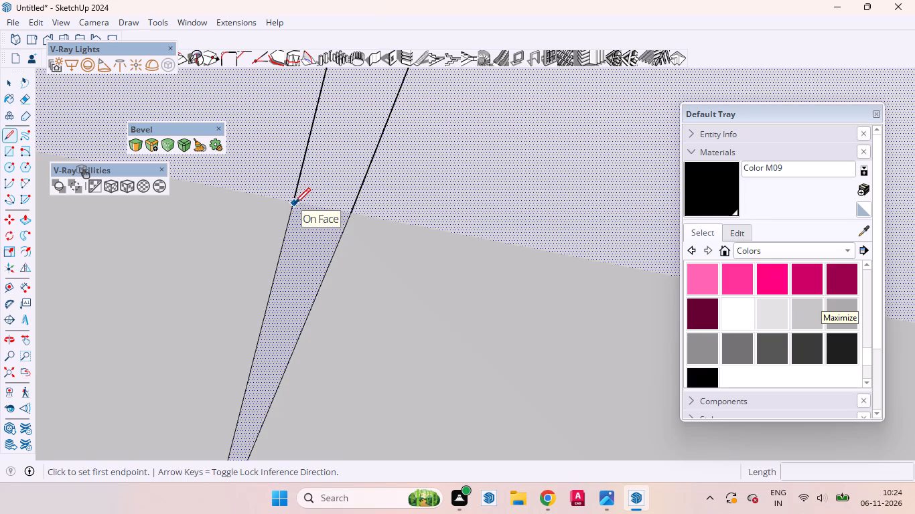
scroll(289, 229, up, 6)
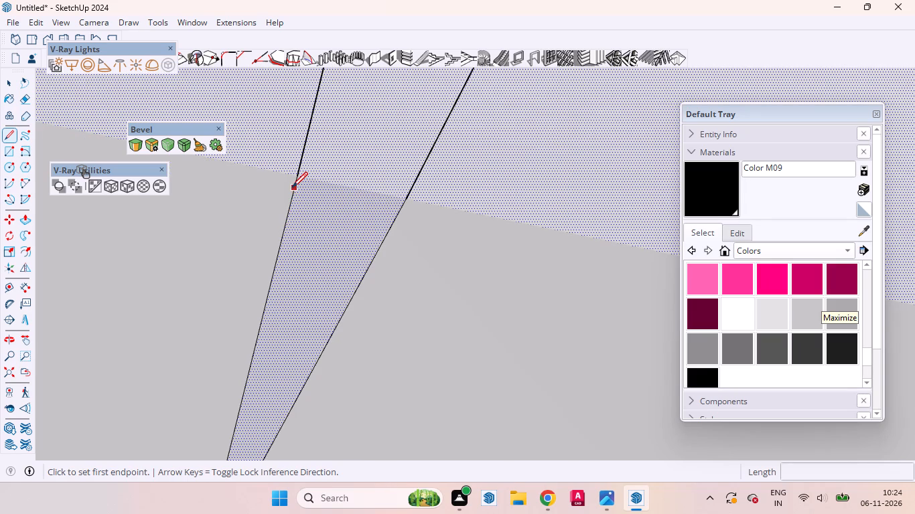
click(292, 187)
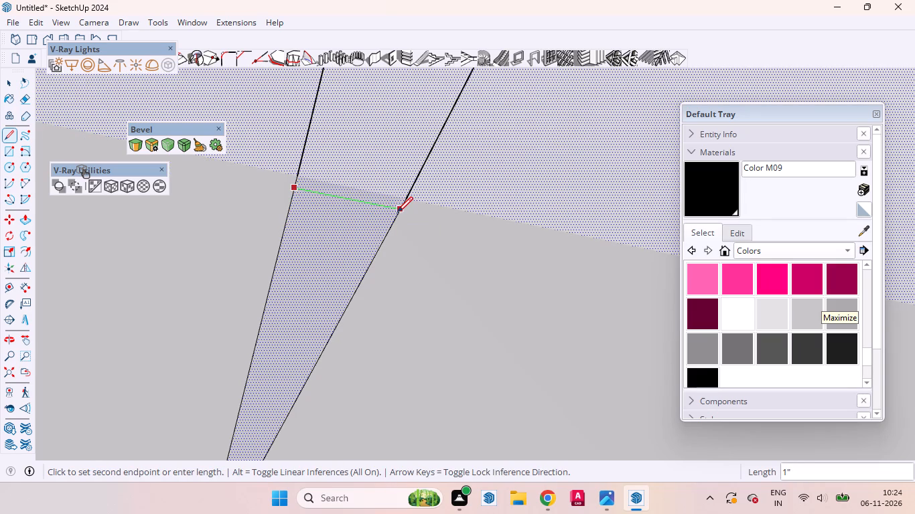
click(397, 212)
key(space)
Group the closed thin strip face together with its bounding edges.
click(334, 244)
scroll(372, 233, down, 5)
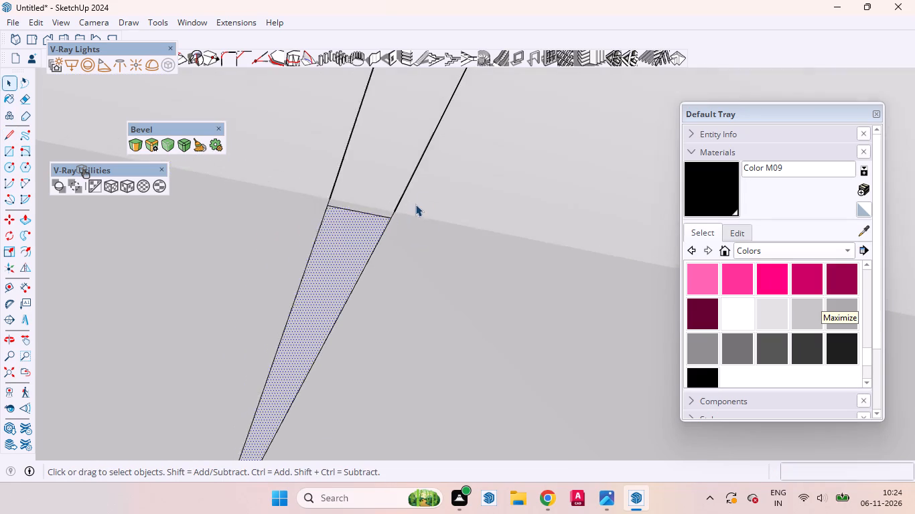
scroll(415, 204, down, 4)
scroll(423, 195, up, 1)
scroll(423, 195, down, 20)
scroll(423, 195, down, 7)
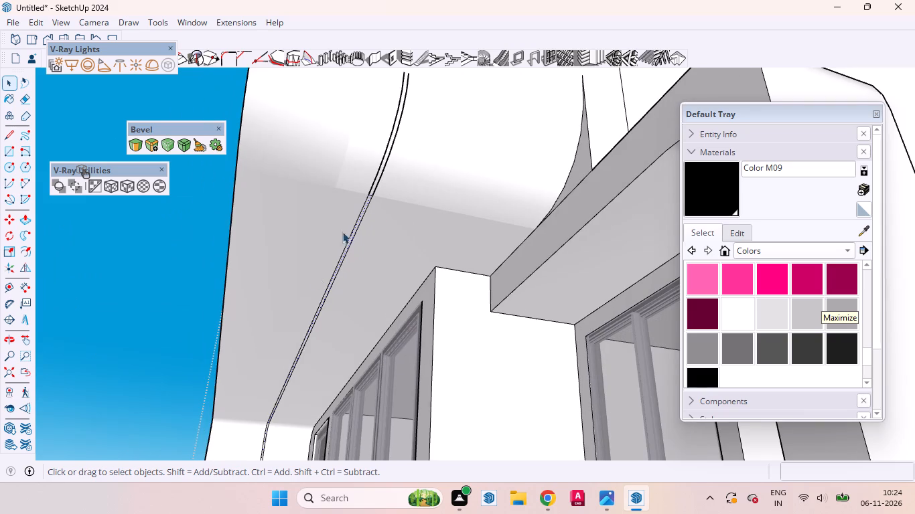
scroll(397, 156, down, 4)
scroll(363, 215, up, 13)
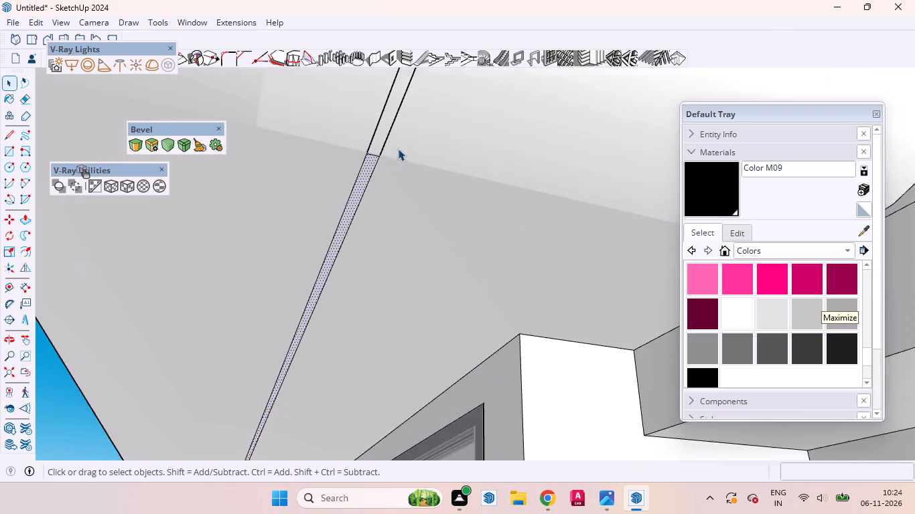
scroll(398, 149, up, 11)
double_click(365, 169)
right_click(365, 169)
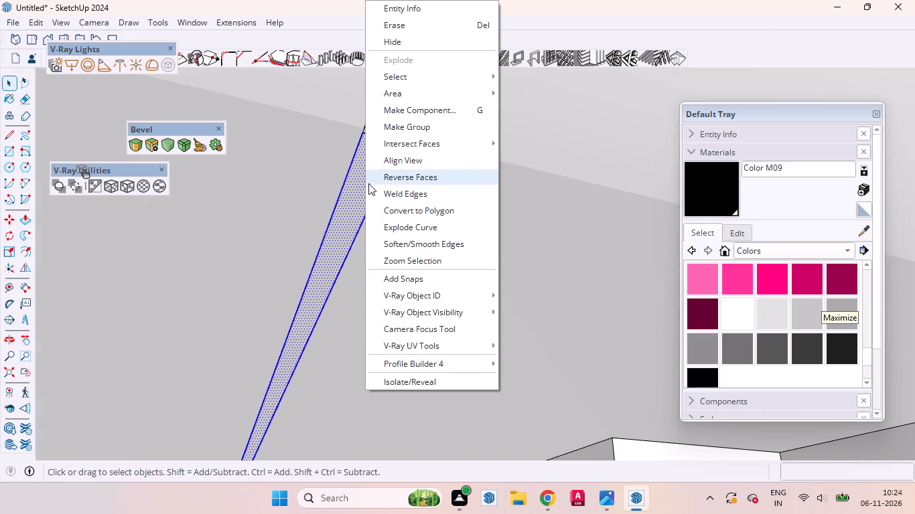
click(405, 123)
Convert the grouped lower-frame strip into a V-Ray mesh light.
scroll(437, 213, down, 11)
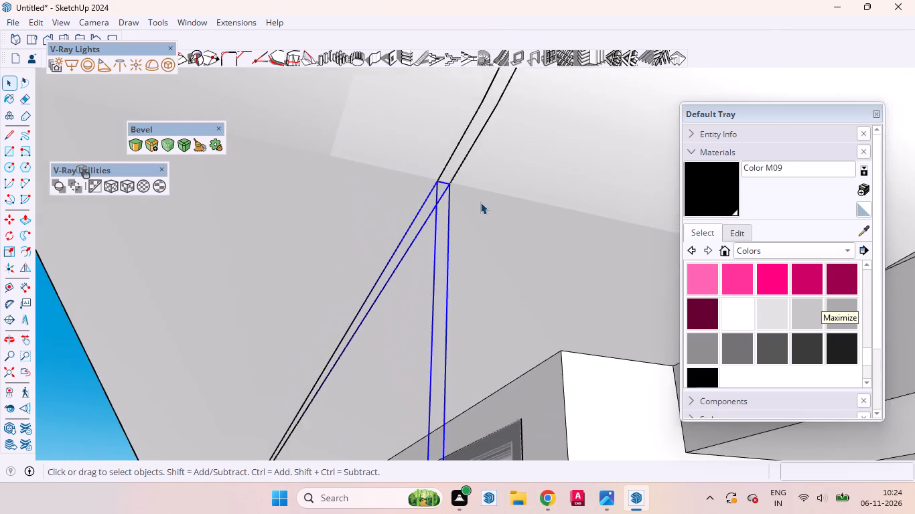
scroll(480, 202, down, 20)
scroll(480, 202, down, 5)
middle_drag(386, 234, 476, 363)
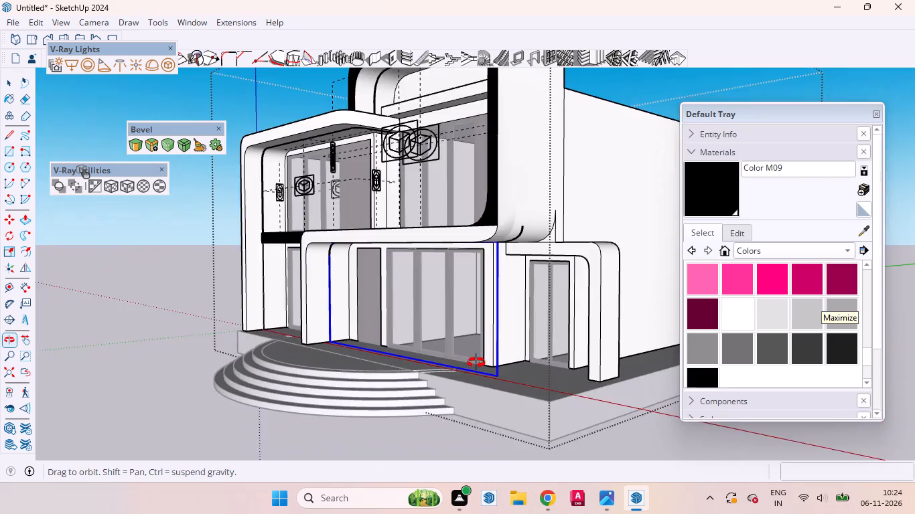
middle_drag(476, 363, 318, 272)
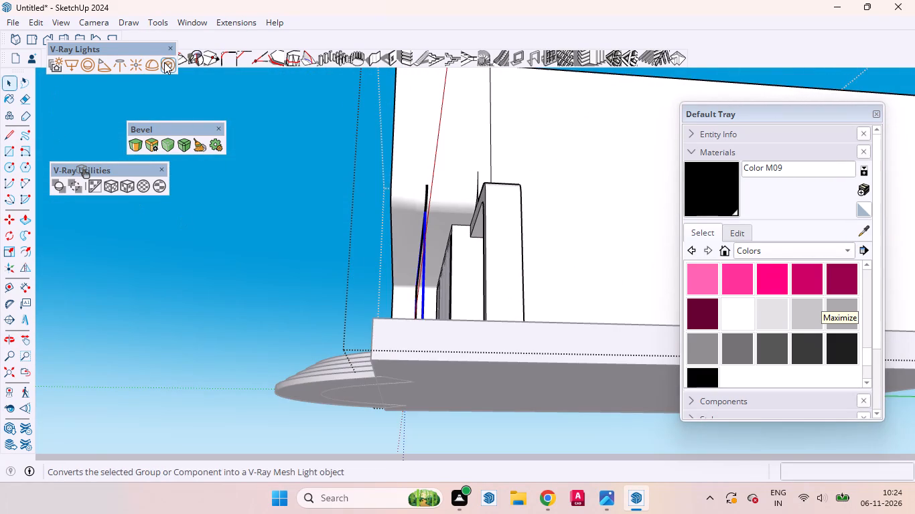
click(164, 62)
Erase the two leftover arc edges on the curved corner beyond the light strip's end.
scroll(470, 198, up, 17)
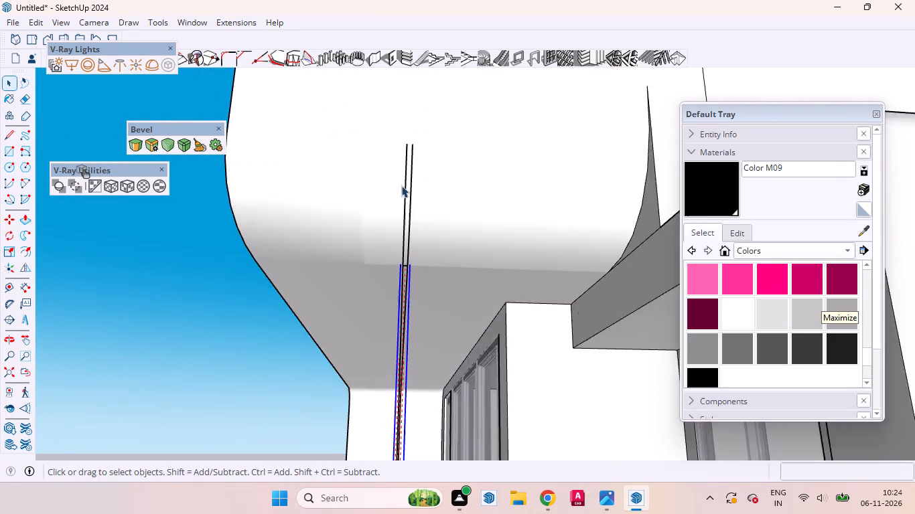
scroll(401, 185, up, 3)
click(416, 185)
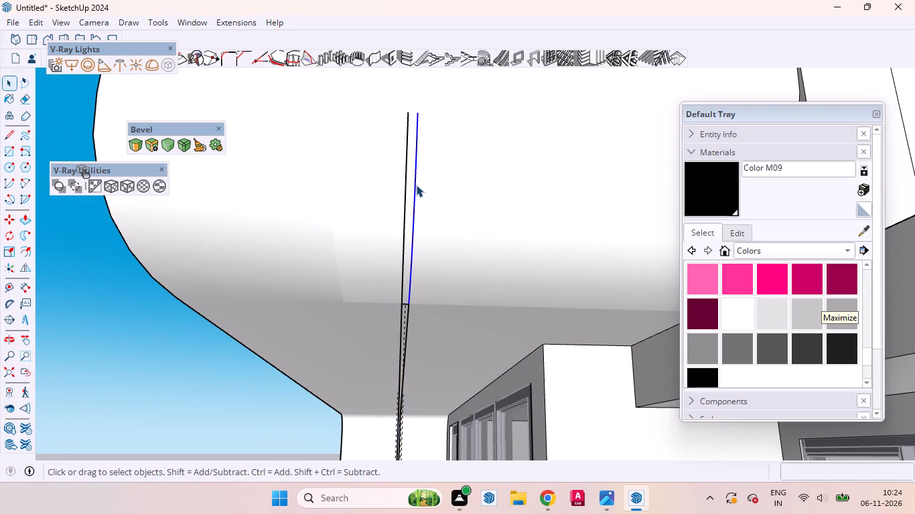
right_click(416, 184)
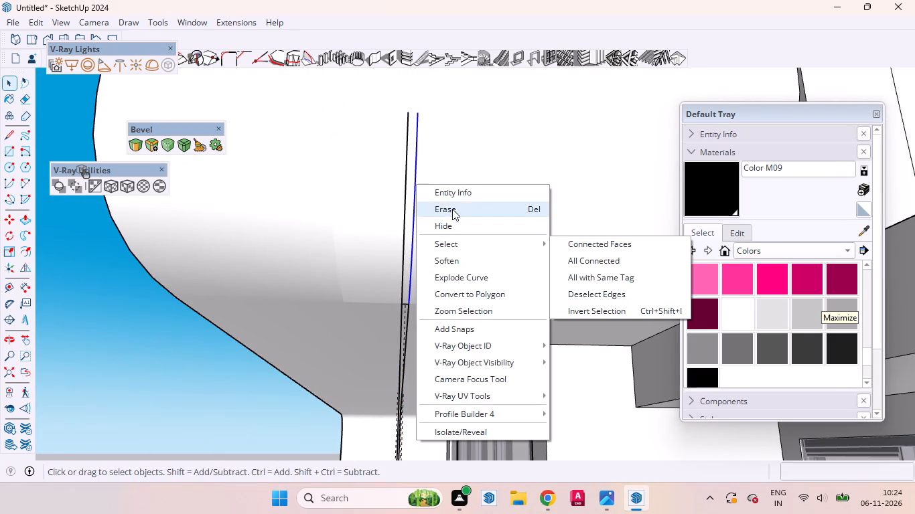
click(452, 209)
click(406, 183)
right_click(406, 183)
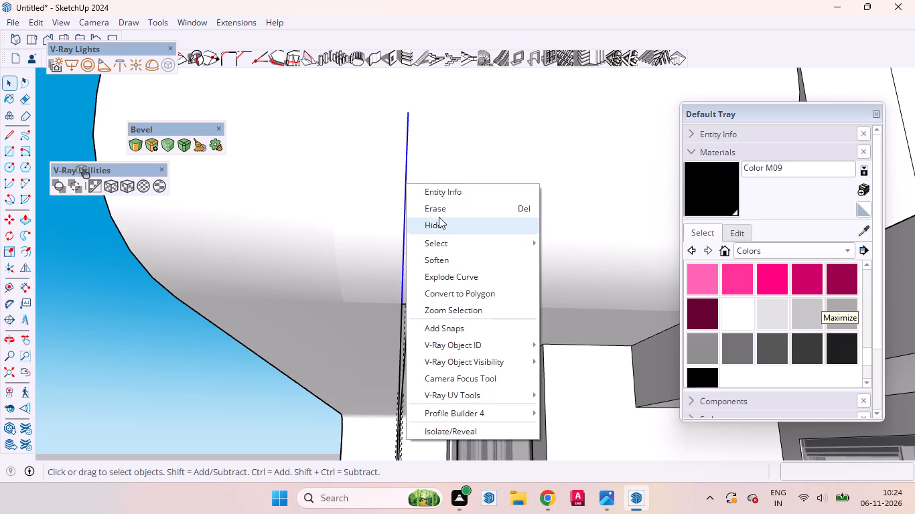
click(437, 213)
Examine the end of the lower-frame light strip where it meets the curved corner.
scroll(411, 247, down, 6)
middle_drag(370, 268, 713, 280)
scroll(634, 274, down, 5)
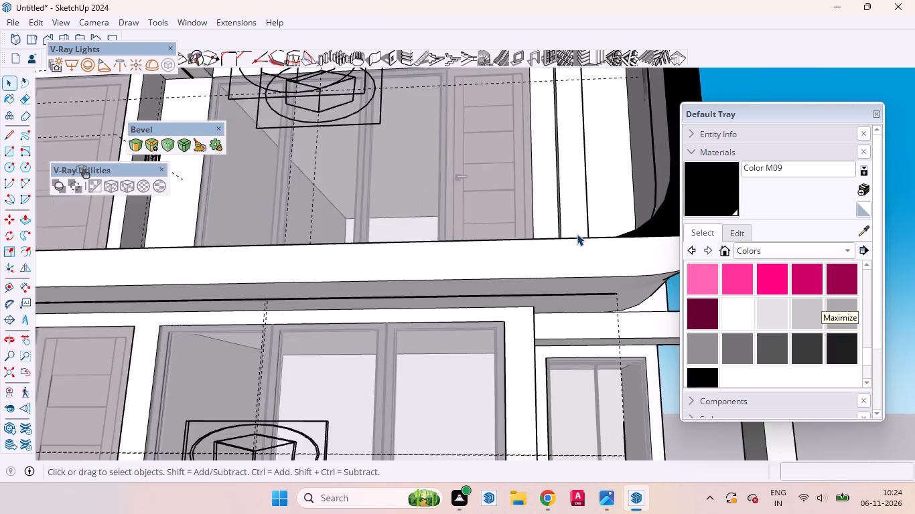
scroll(577, 234, down, 16)
scroll(575, 236, up, 18)
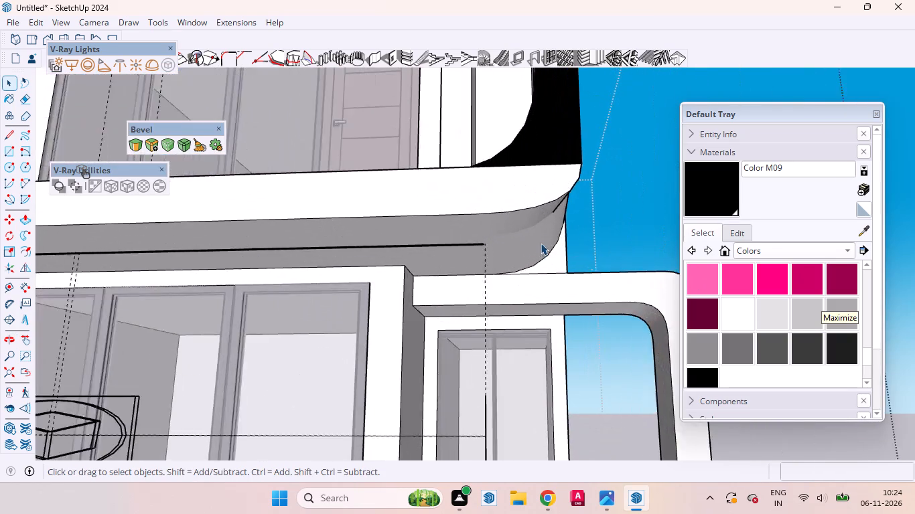
scroll(541, 243, up, 4)
middle_drag(501, 254, 549, 164)
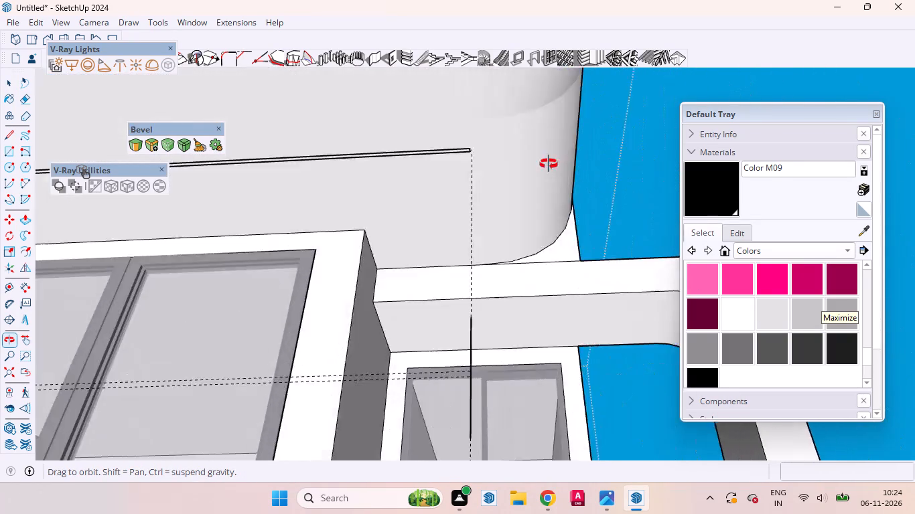
middle_drag(549, 164, 530, 133)
scroll(526, 153, up, 4)
click(516, 157)
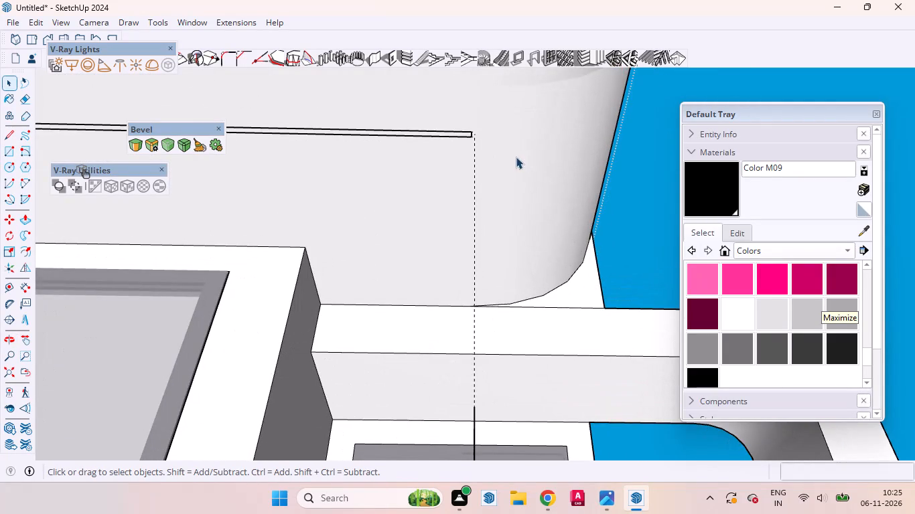
middle_drag(445, 184, 451, 264)
scroll(479, 220, up, 1)
scroll(479, 220, down, 1)
scroll(479, 220, up, 6)
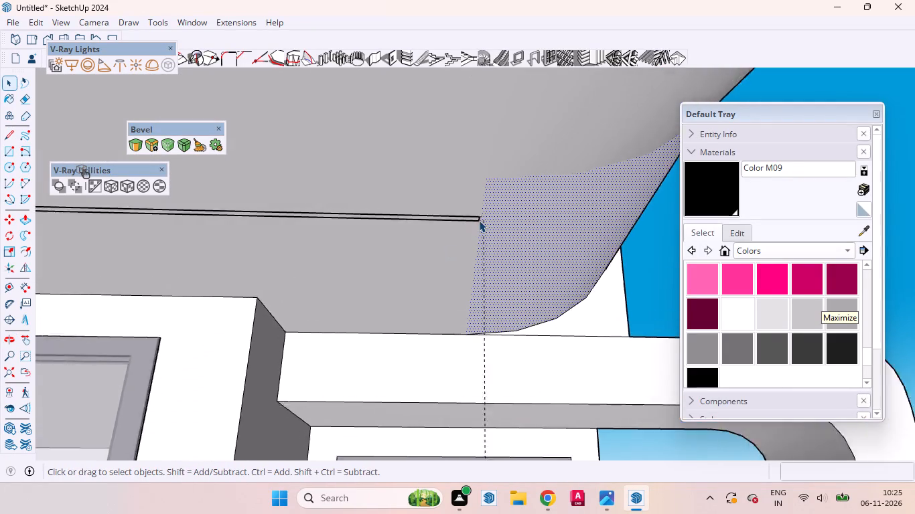
scroll(479, 220, up, 15)
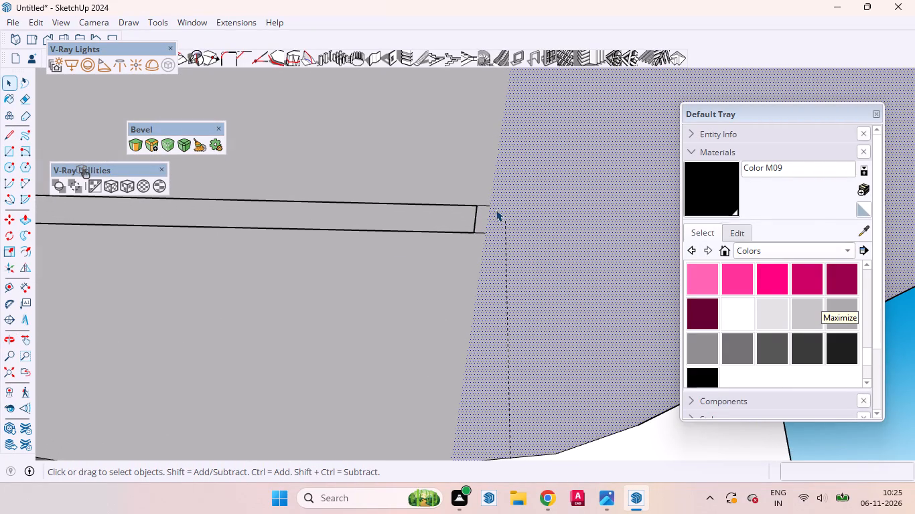
click(494, 213)
scroll(428, 237, down, 20)
scroll(428, 237, down, 1)
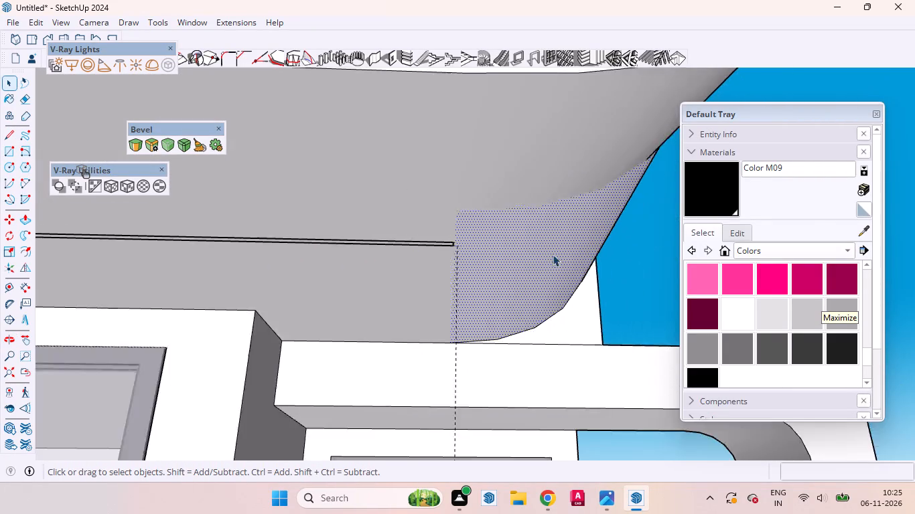
scroll(553, 254, down, 20)
scroll(553, 254, down, 9)
Paint the lower frame's front face and the adjoining band of its inner face with black Color M09.
middle_drag(476, 264, 473, 297)
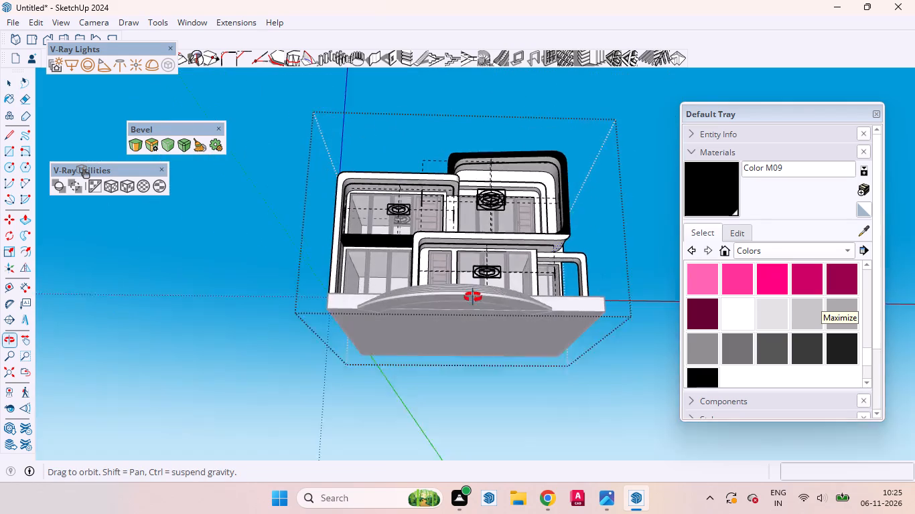
middle_drag(473, 297, 454, 360)
scroll(492, 215, up, 10)
middle_drag(422, 278, 372, 203)
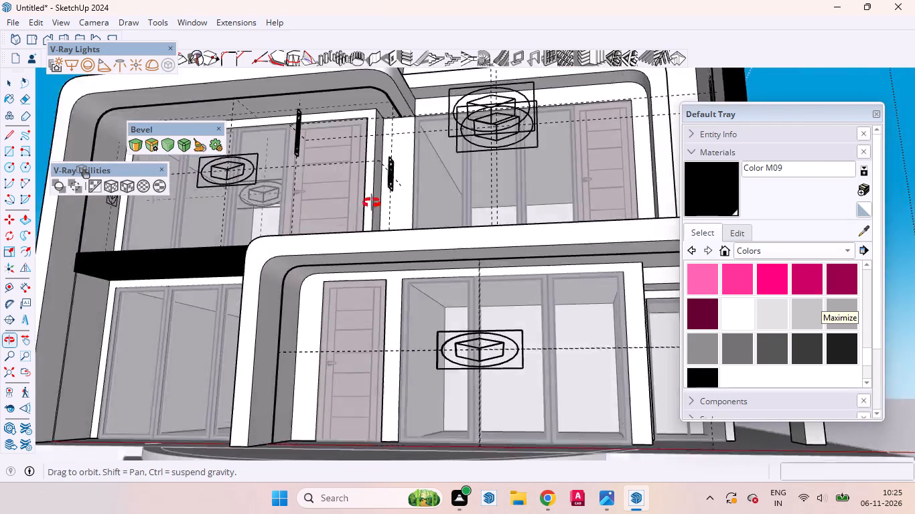
middle_drag(372, 203, 431, 189)
scroll(431, 189, up, 1)
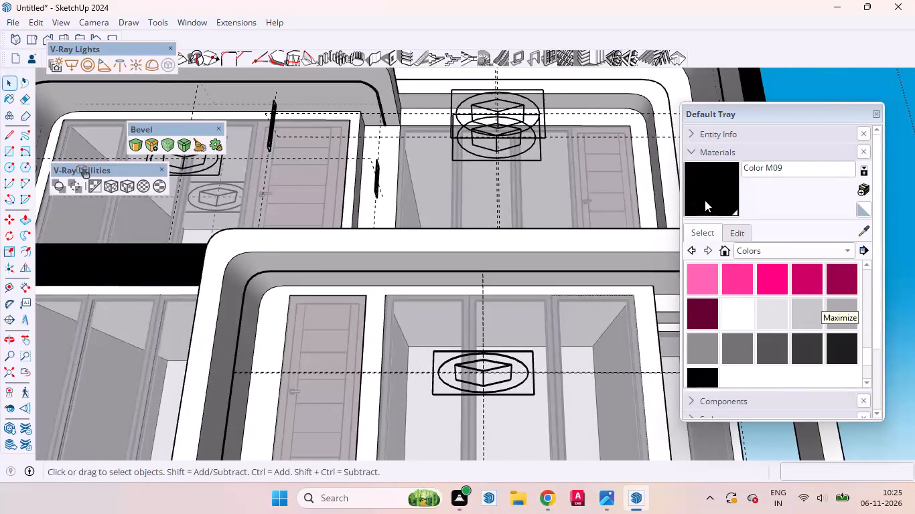
click(705, 200)
scroll(522, 244, up, 9)
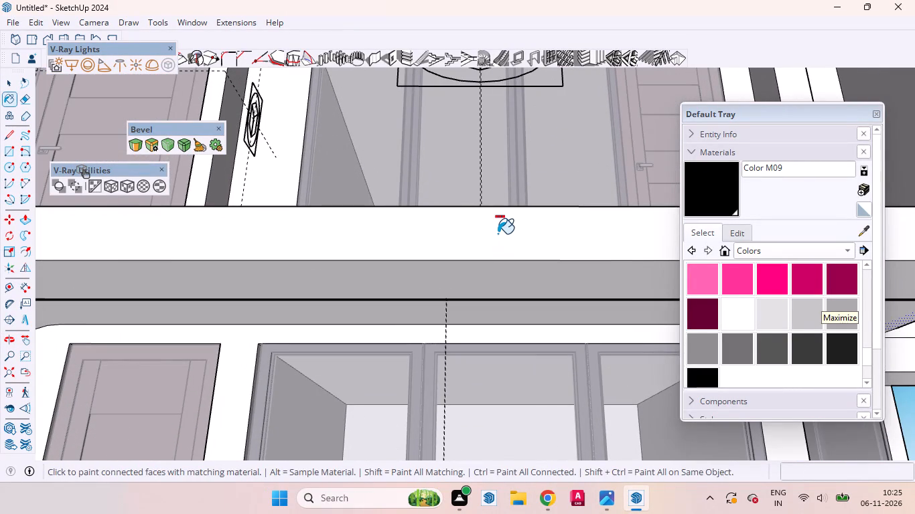
key(space)
click(497, 234)
click(707, 189)
click(593, 228)
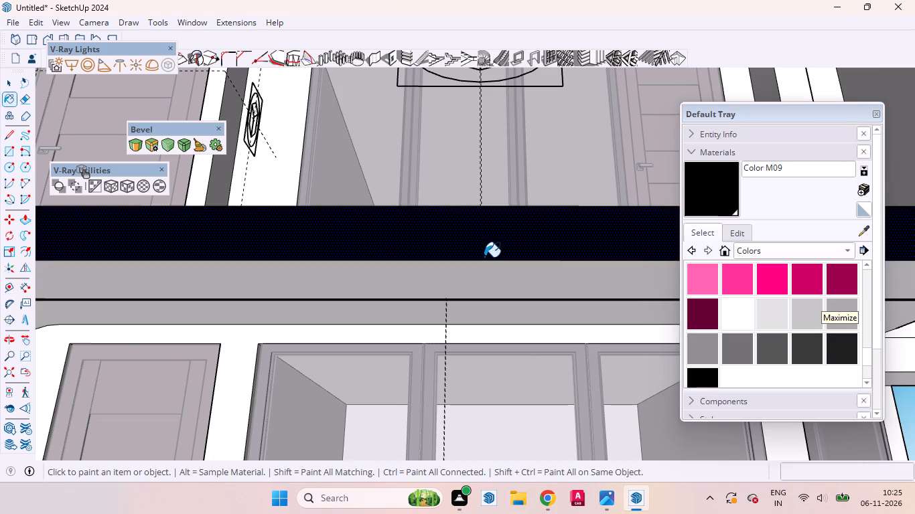
scroll(485, 256, down, 5)
click(476, 278)
Paint the lower frame's remaining inner face, its thin strip and the curved end corner black with Color M09.
middle_drag(319, 307, 165, 248)
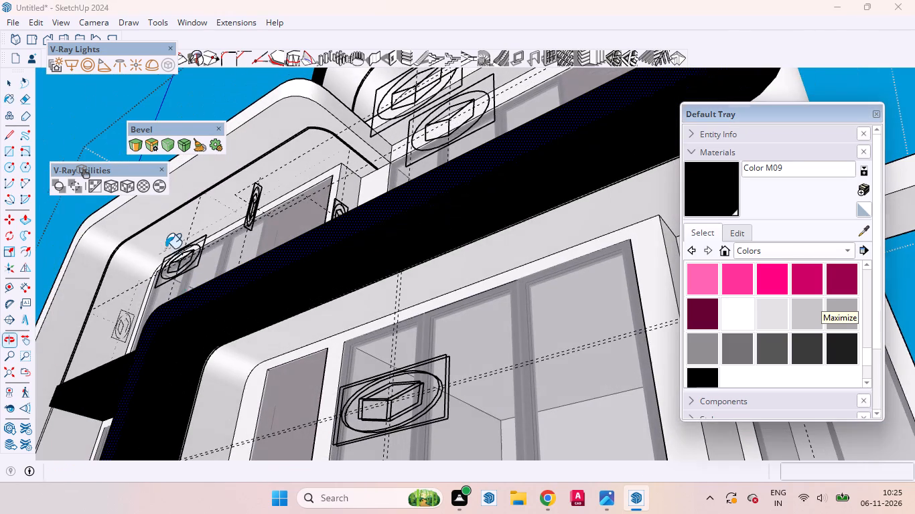
click(211, 379)
scroll(215, 373, up, 16)
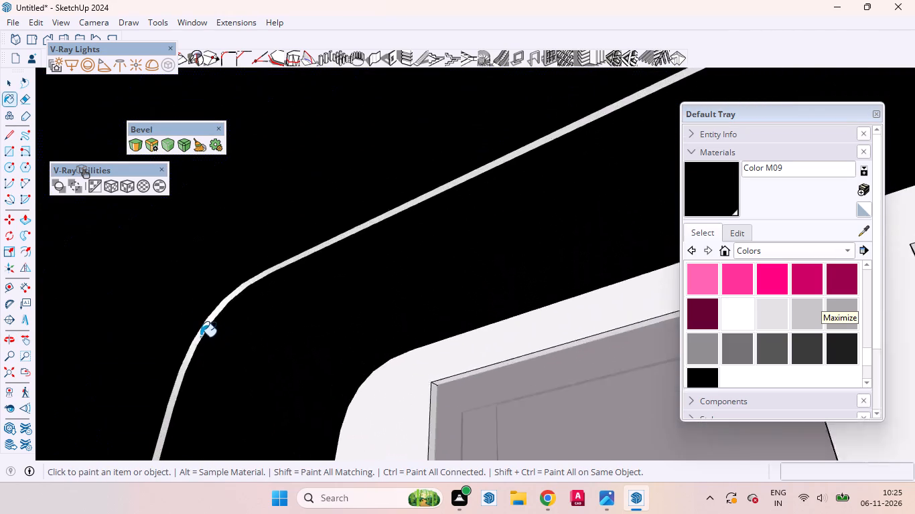
scroll(200, 337, up, 5)
click(201, 333)
scroll(238, 327, down, 20)
scroll(238, 327, down, 6)
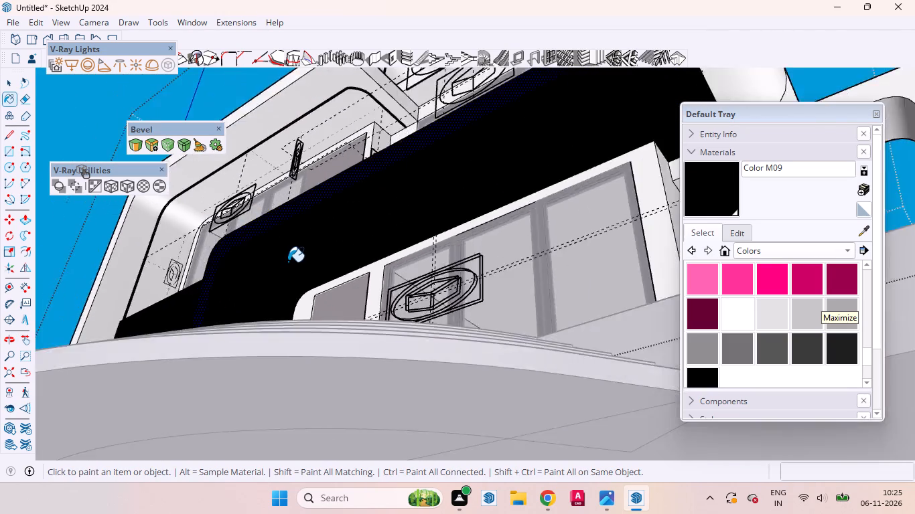
scroll(288, 262, down, 5)
middle_drag(283, 264, 423, 323)
scroll(528, 167, up, 6)
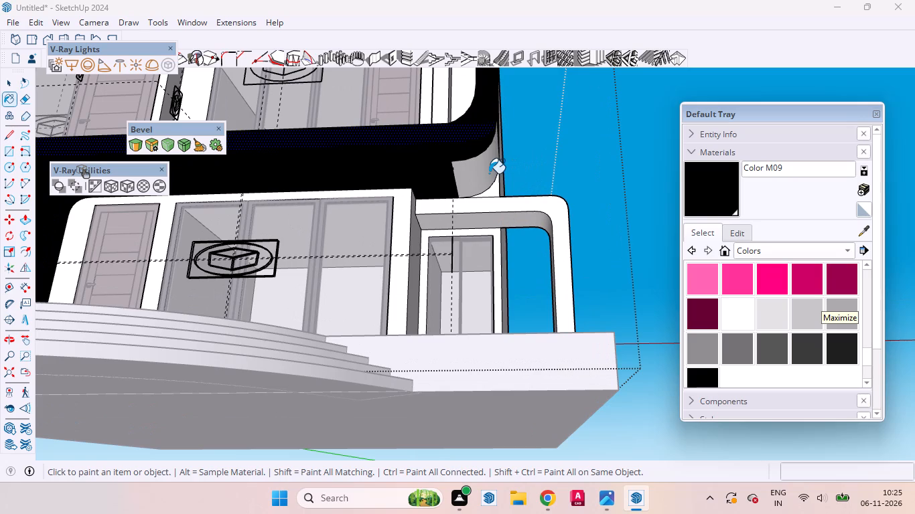
click(489, 173)
Paint the inner faces on both sides of the light strip in the taller upper frame with black Color M09.
scroll(567, 221, down, 11)
middle_drag(477, 151, 756, 311)
scroll(432, 122, up, 18)
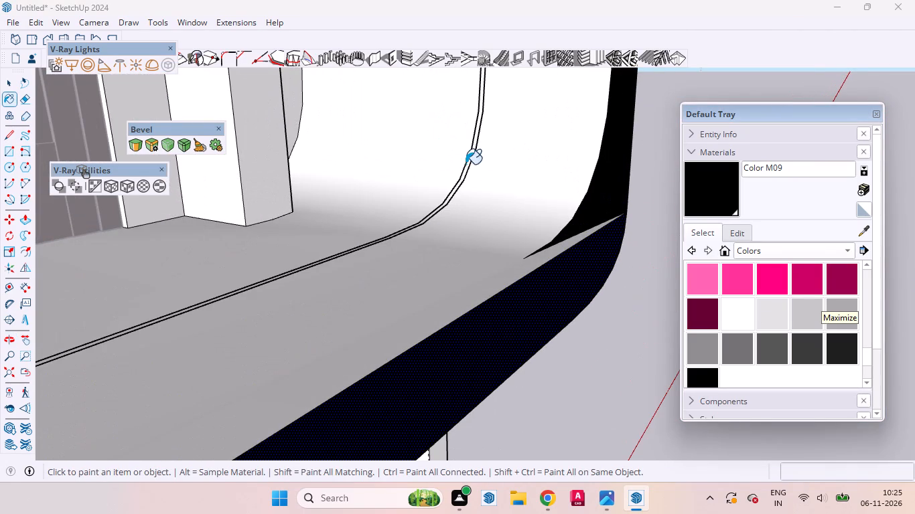
click(520, 201)
scroll(445, 238, down, 20)
scroll(445, 238, down, 2)
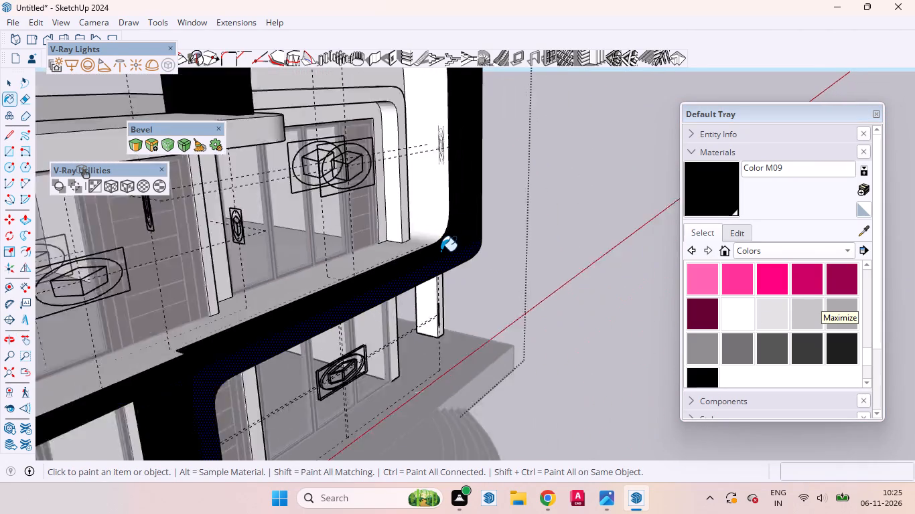
scroll(441, 251, down, 2)
scroll(446, 185, up, 12)
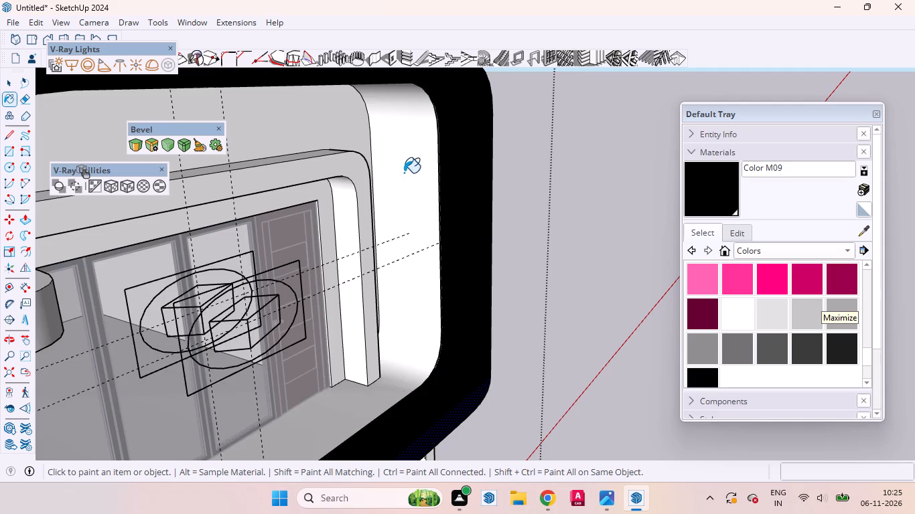
click(404, 173)
Examine the painted frames across the whole facade and leave group editing.
scroll(409, 214, down, 12)
scroll(397, 207, up, 6)
middle_drag(384, 211, 285, 120)
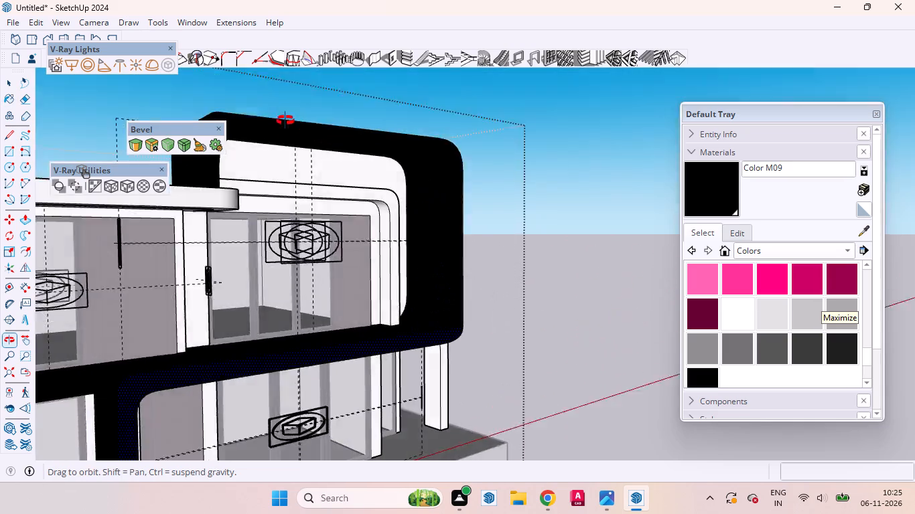
middle_drag(285, 120, 147, 219)
scroll(483, 189, down, 11)
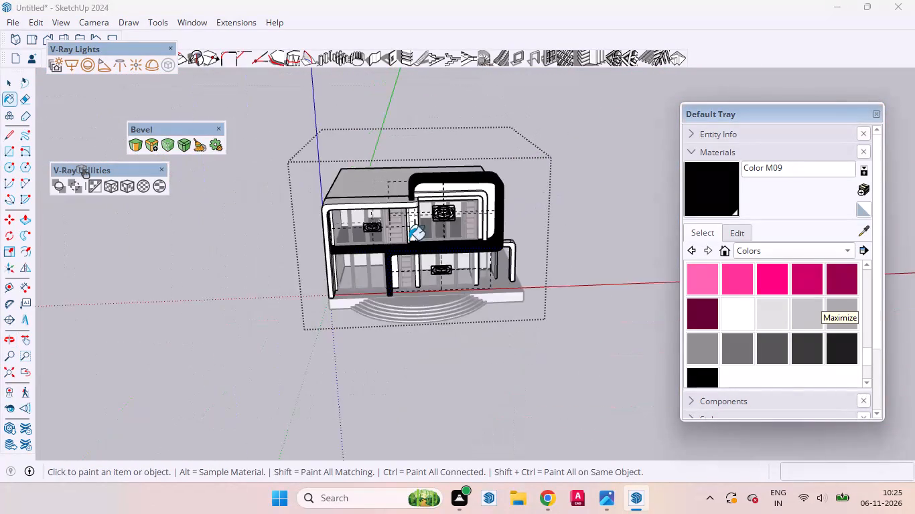
scroll(388, 245, up, 12)
middle_drag(336, 284, 342, 83)
scroll(279, 244, up, 2)
scroll(257, 270, down, 5)
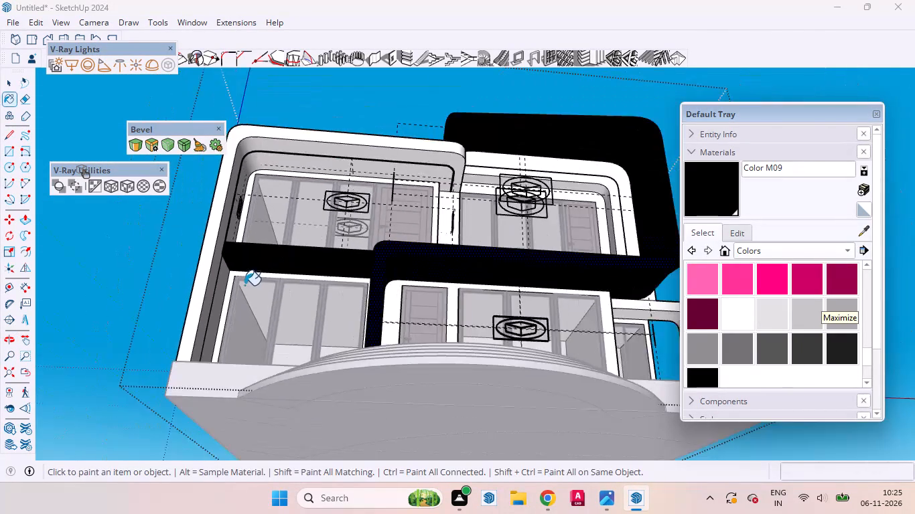
scroll(244, 285, down, 7)
key(space)
click(591, 266)
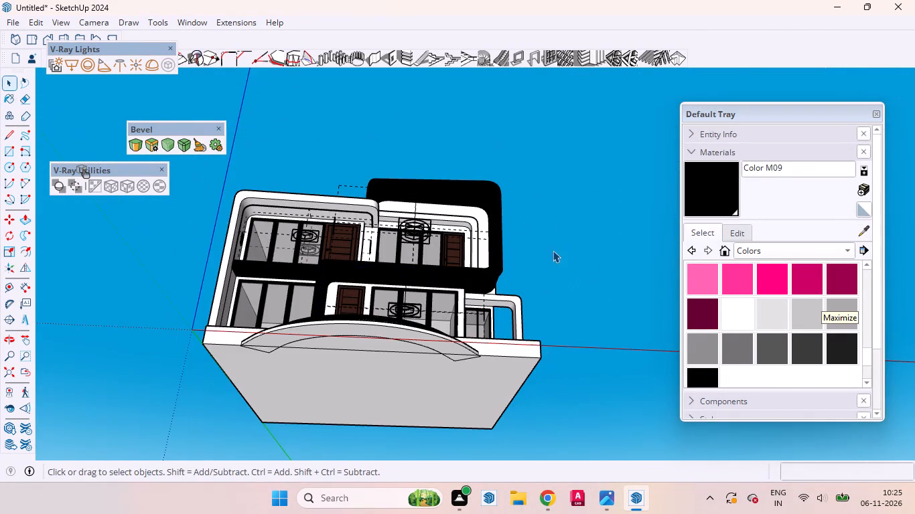
middle_drag(552, 253, 546, 364)
click(583, 260)
Inside the building group, copy the small side frame's curved inner front edge about 1' 9/16" inward along its inner face.
scroll(470, 328, up, 5)
middle_drag(324, 329, 253, 402)
scroll(407, 309, down, 9)
scroll(510, 266, up, 10)
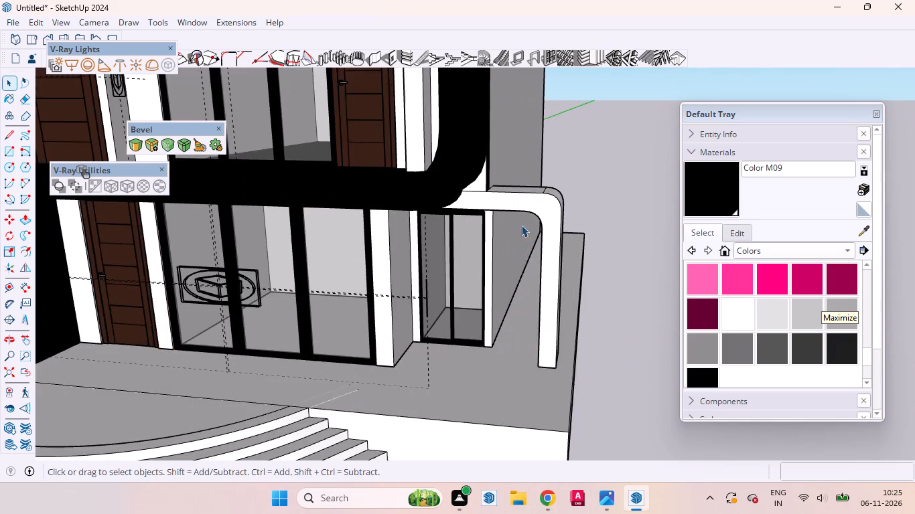
scroll(522, 171, up, 4)
middle_drag(482, 277, 577, 80)
scroll(573, 238, up, 4)
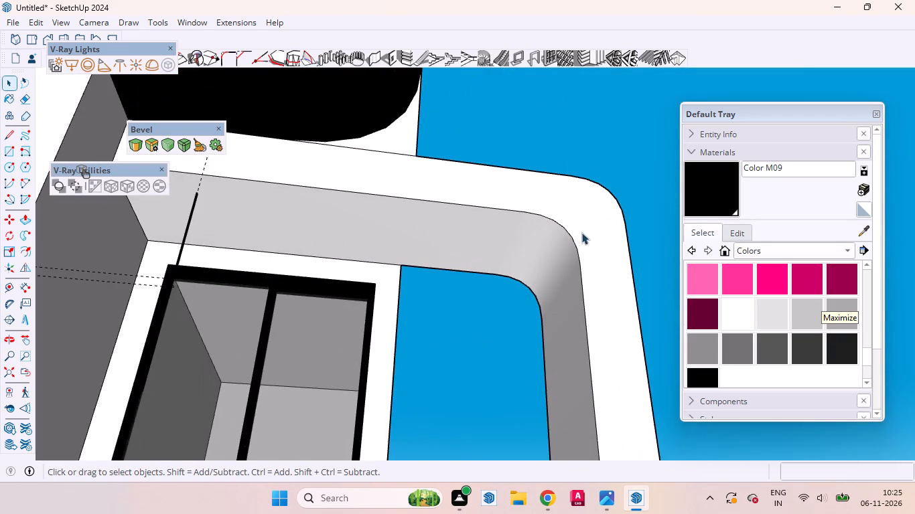
click(592, 214)
triple_click(592, 215)
click(593, 218)
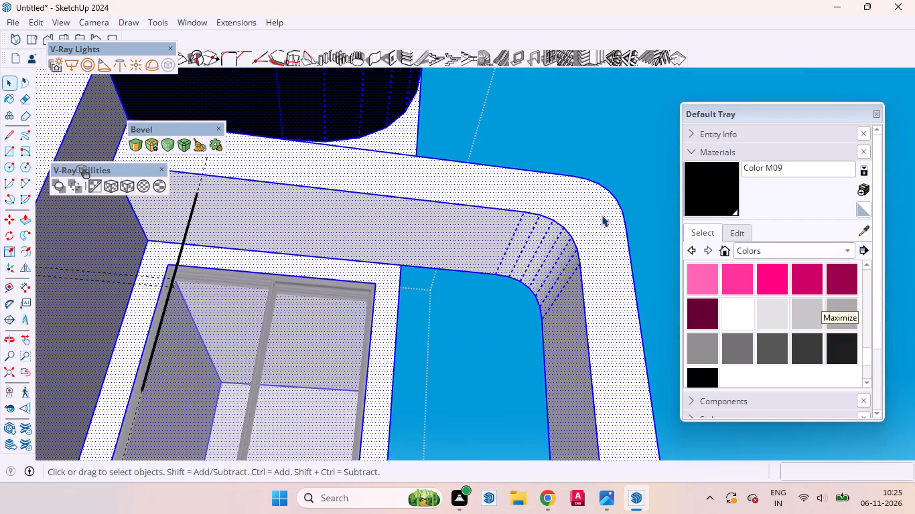
click(602, 215)
click(493, 211)
click(510, 208)
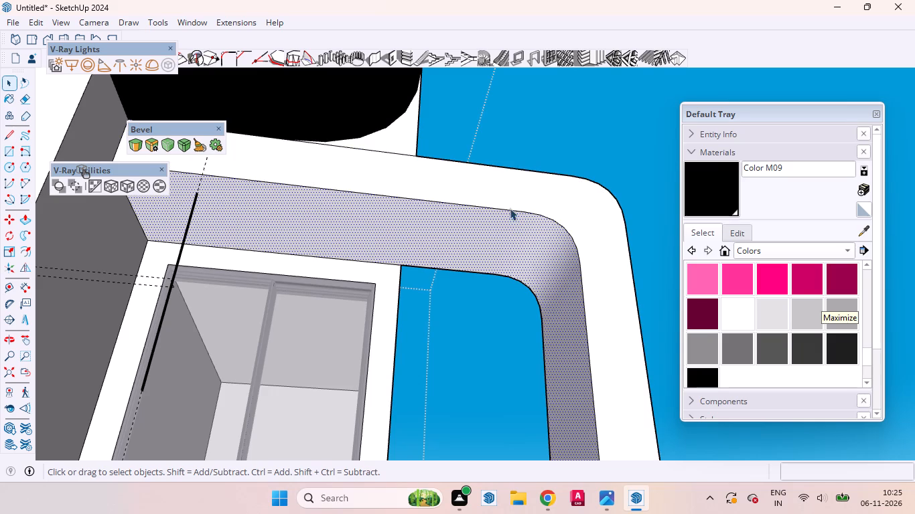
ctrl+click(566, 230)
ctrl+scroll(493, 230, down, 2)
ctrl+scroll(493, 230, up, 1)
ctrl+scroll(493, 230, down, 2)
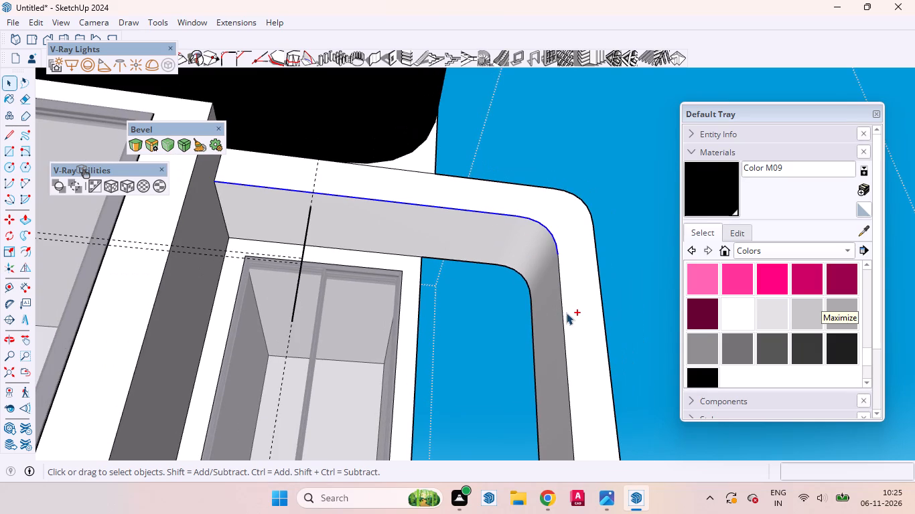
ctrl+click(562, 298)
ctrl+scroll(526, 283, up, 5)
ctrl+middle_drag(587, 299, 720, 300)
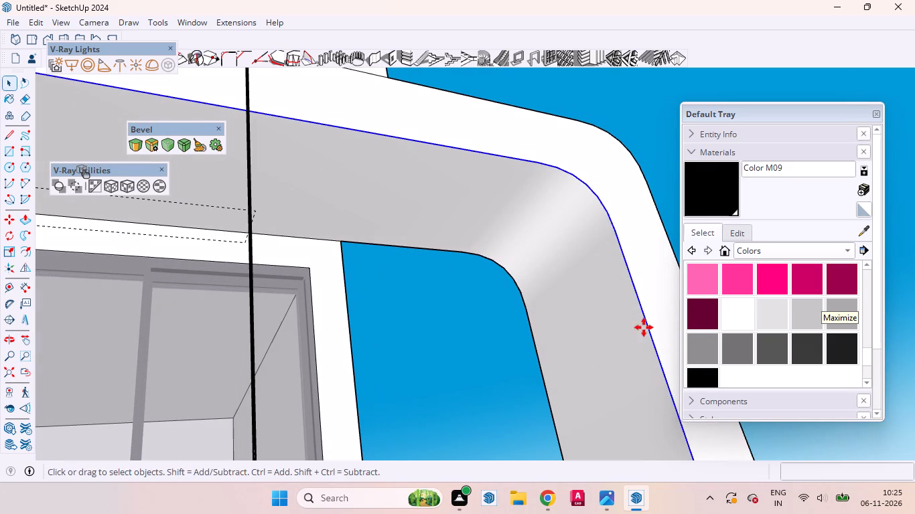
key(m)
click(632, 343)
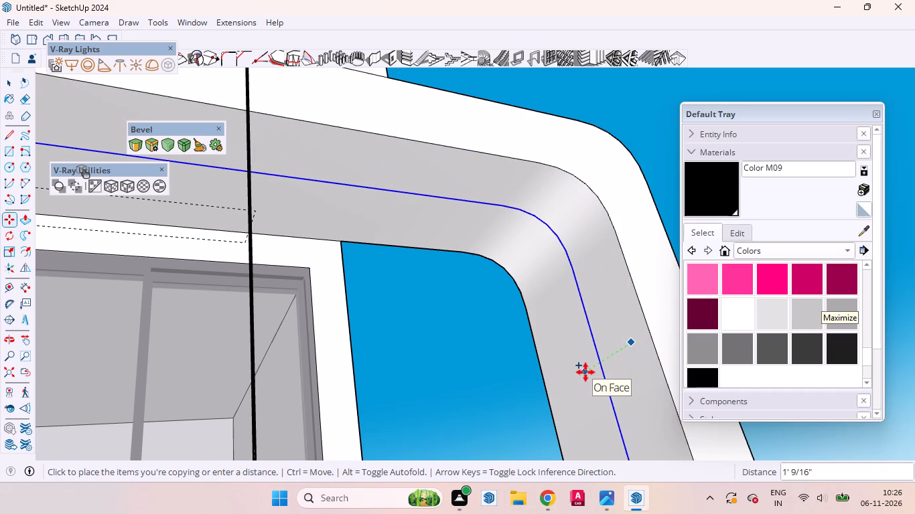
click(585, 372)
Copy the curved edge line again at a 1" distance to form a thin strip on the side frame's inner face.
middle_drag(670, 353, 809, 366)
scroll(808, 365, up, 1)
scroll(490, 351, up, 8)
click(596, 344)
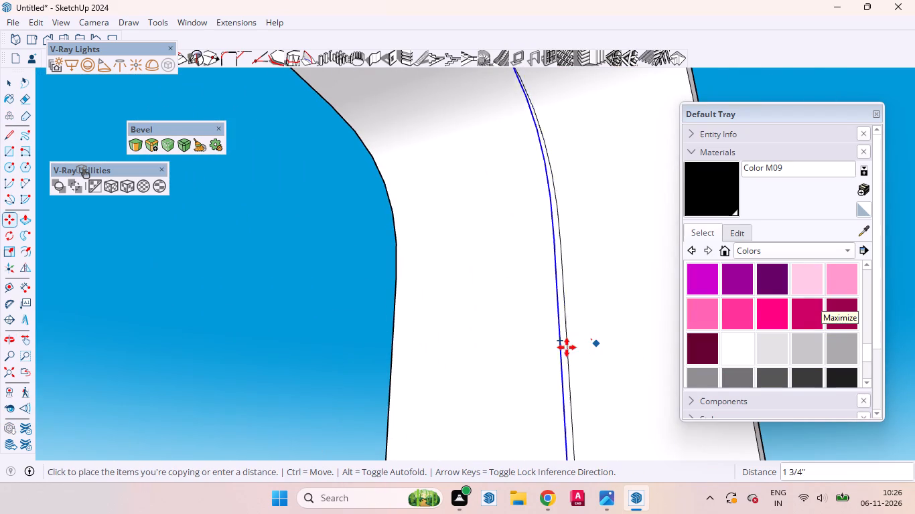
key(1)
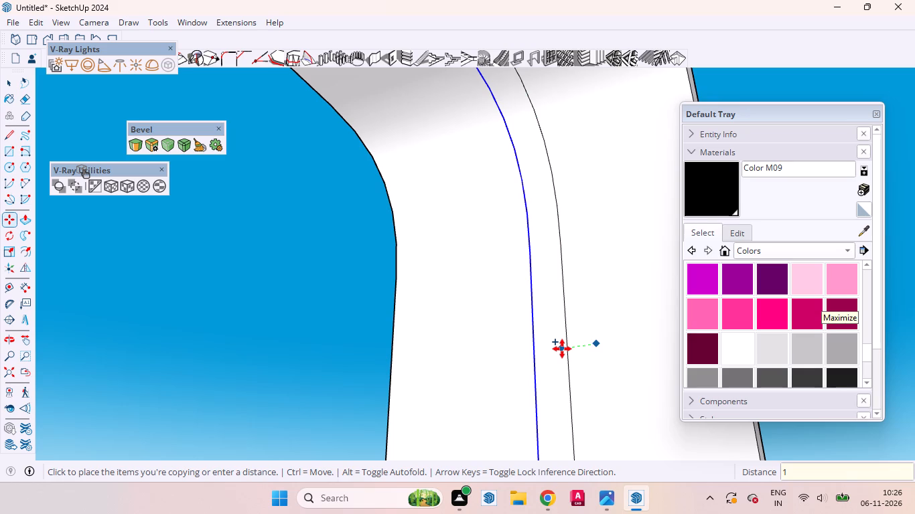
key(Return)
key(space)
Select the thin 1" strip on the small side frame's inner face with its edges and make it a group.
scroll(524, 240, down, 7)
scroll(534, 257, up, 9)
scroll(537, 260, down, 1)
scroll(537, 260, up, 1)
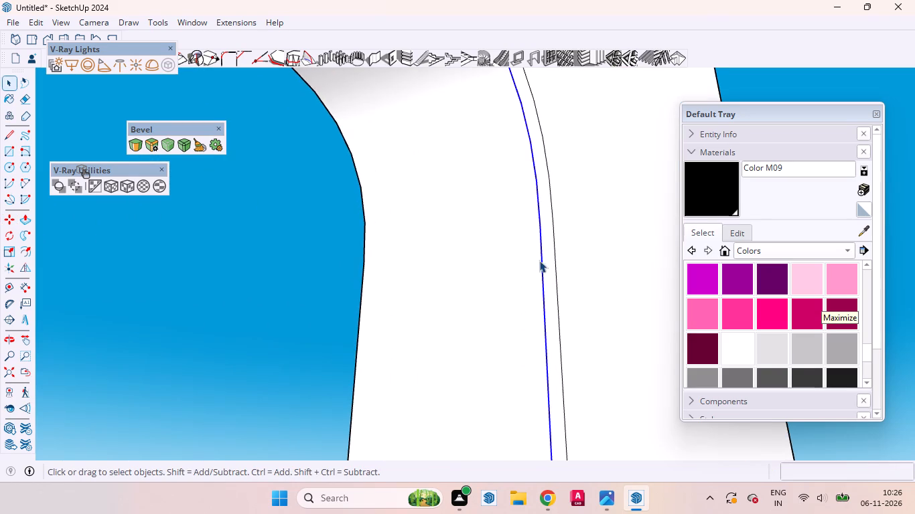
click(546, 260)
scroll(507, 313, down, 18)
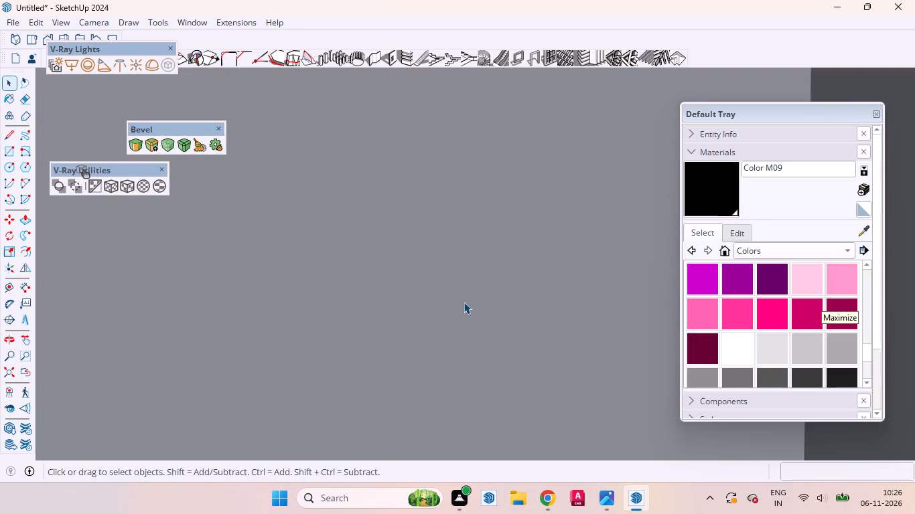
click(20, 370)
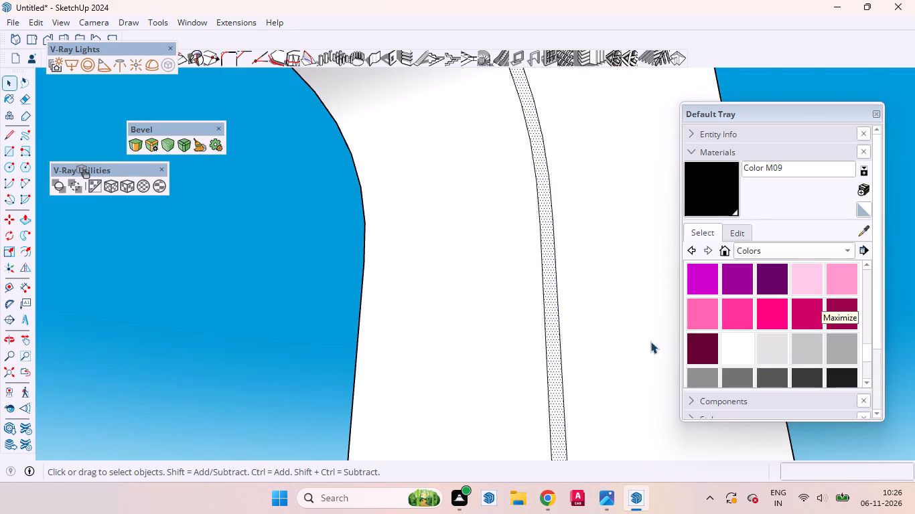
middle_drag(642, 341, 399, 366)
scroll(409, 330, down, 18)
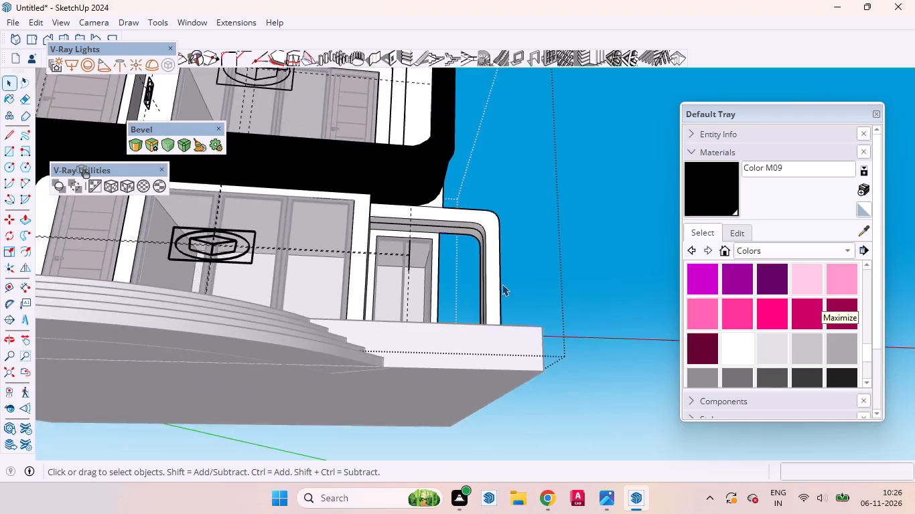
scroll(488, 291, up, 12)
middle_drag(462, 356, 531, 383)
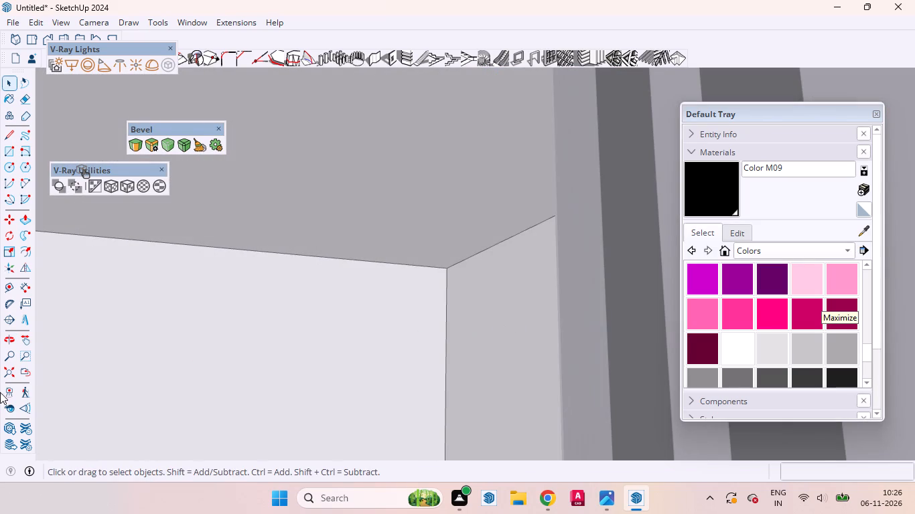
click(19, 369)
scroll(191, 353, down, 6)
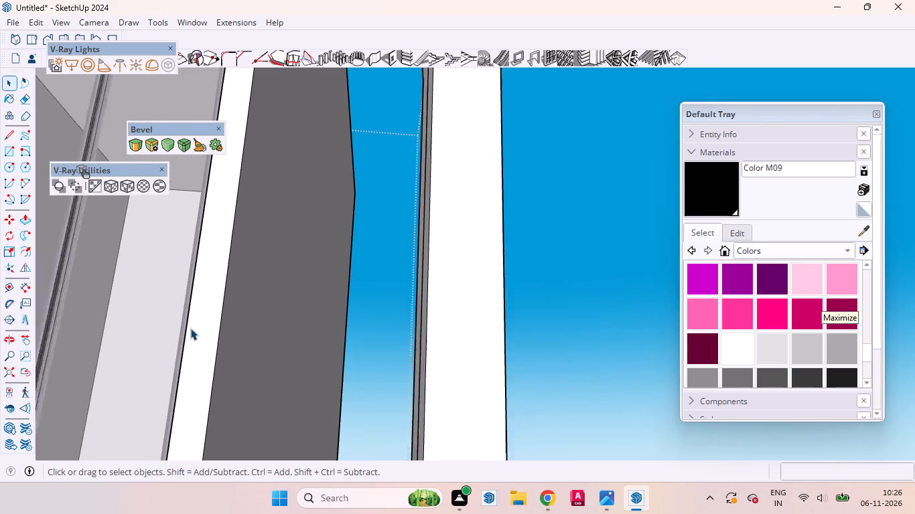
scroll(190, 328, down, 3)
middle_drag(243, 301, 263, 407)
scroll(272, 397, up, 1)
scroll(421, 294, down, 6)
scroll(448, 253, up, 1)
scroll(448, 253, down, 4)
scroll(432, 360, up, 4)
scroll(432, 361, down, 2)
scroll(432, 361, up, 6)
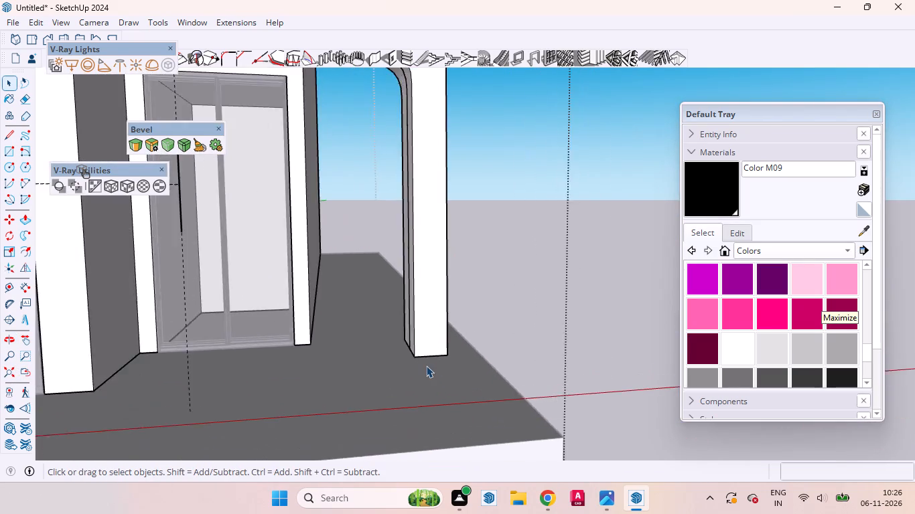
scroll(426, 365, up, 18)
middle_drag(438, 354, 597, 367)
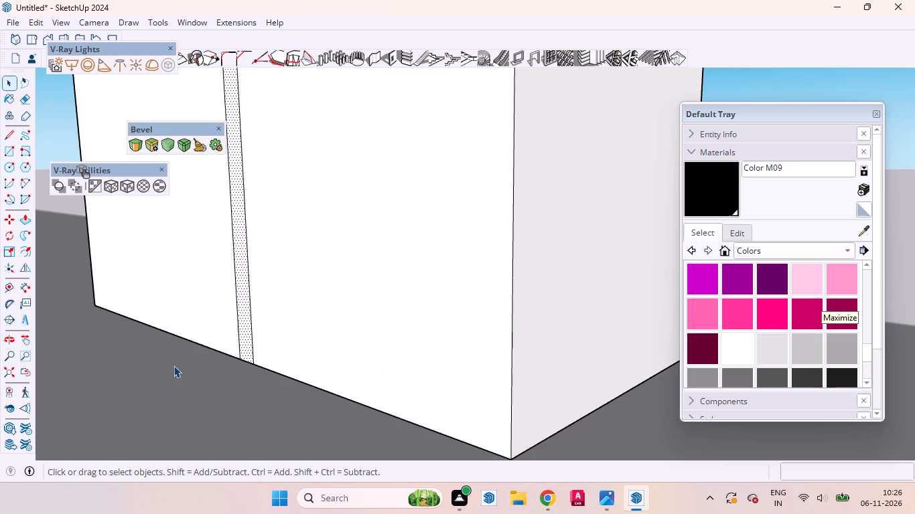
scroll(535, 379, down, 5)
scroll(289, 337, up, 7)
scroll(370, 333, down, 1)
scroll(372, 333, up, 8)
double_click(376, 329)
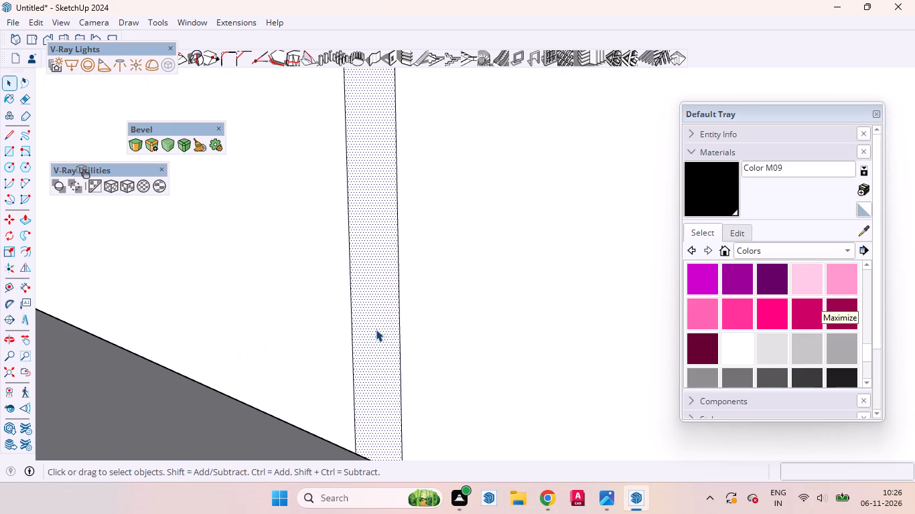
right_click(376, 329)
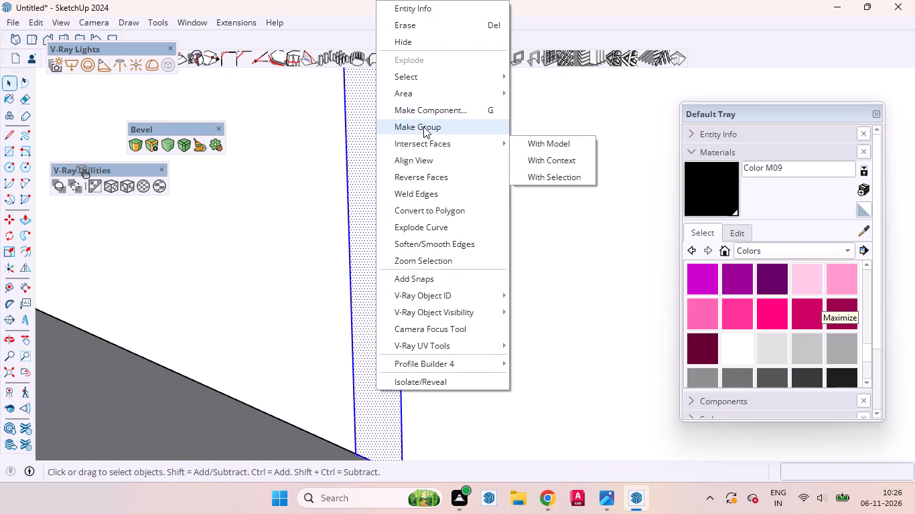
click(423, 126)
Convert the small side frame's strip group into a V-Ray mesh light and leave the building group.
scroll(397, 287, down, 8)
scroll(326, 337, up, 2)
scroll(317, 345, down, 20)
scroll(317, 345, down, 8)
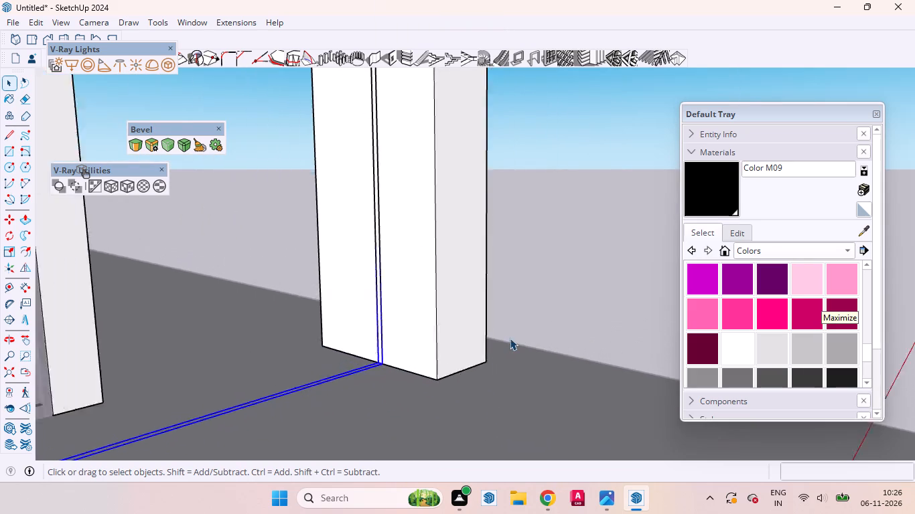
scroll(510, 338, down, 8)
middle_drag(516, 338, 230, 265)
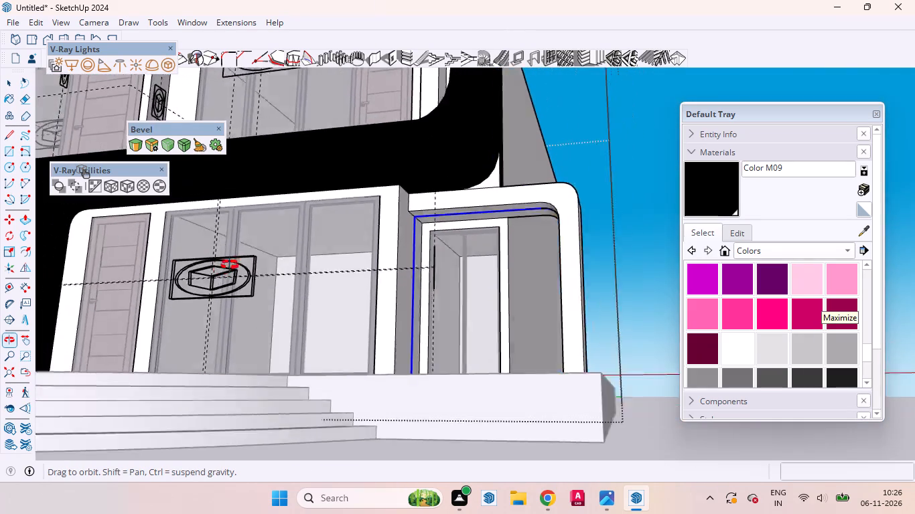
middle_drag(230, 265, 226, 271)
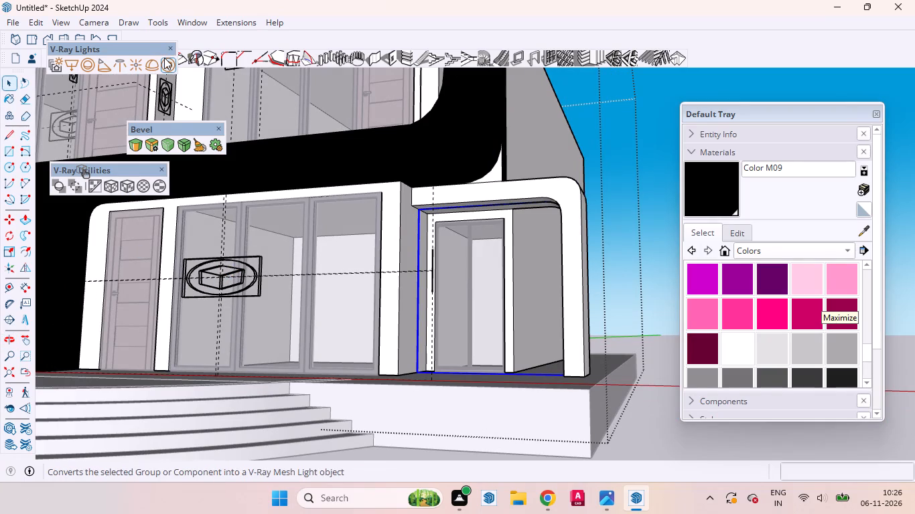
click(165, 58)
scroll(629, 296, down, 5)
middle_drag(579, 325, 682, 379)
scroll(612, 394, down, 10)
click(618, 435)
Inside the building group, copy the inner front edges of the white frame within the taller upper black frame about 7 15/16" inward.
scroll(563, 278, up, 11)
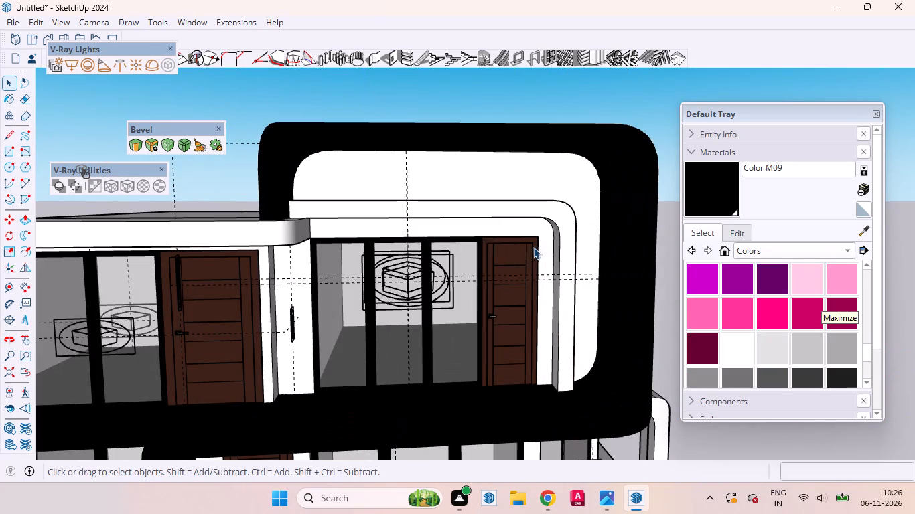
middle_drag(462, 307, 536, 199)
scroll(326, 410, down, 6)
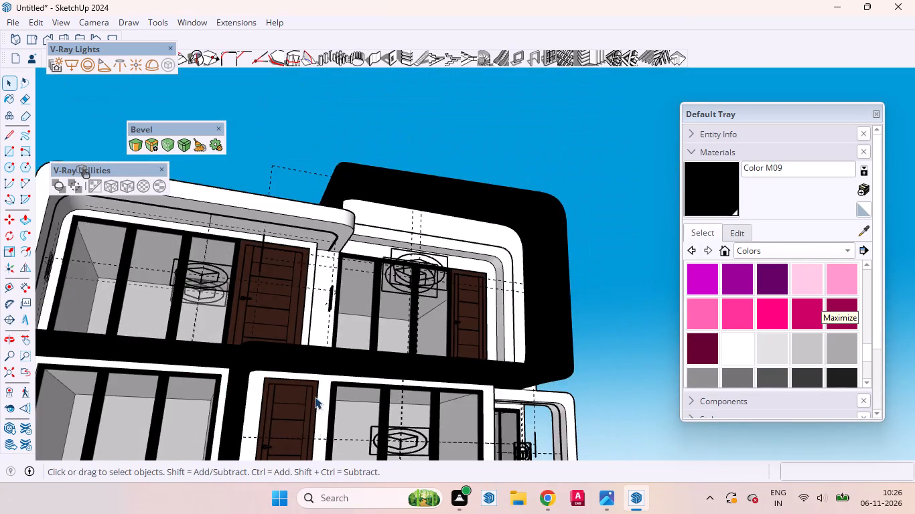
scroll(315, 397, down, 3)
scroll(440, 265, up, 10)
triple_click(456, 325)
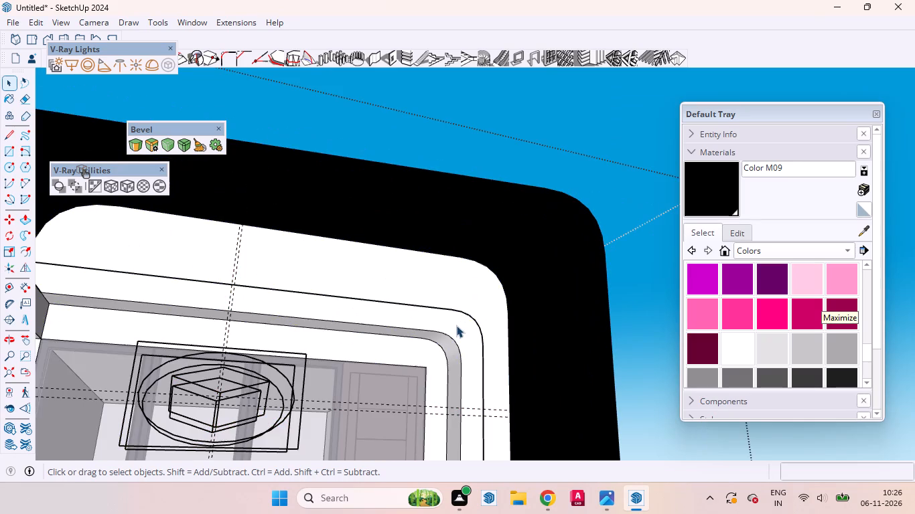
click(456, 327)
click(466, 338)
scroll(386, 327, down, 5)
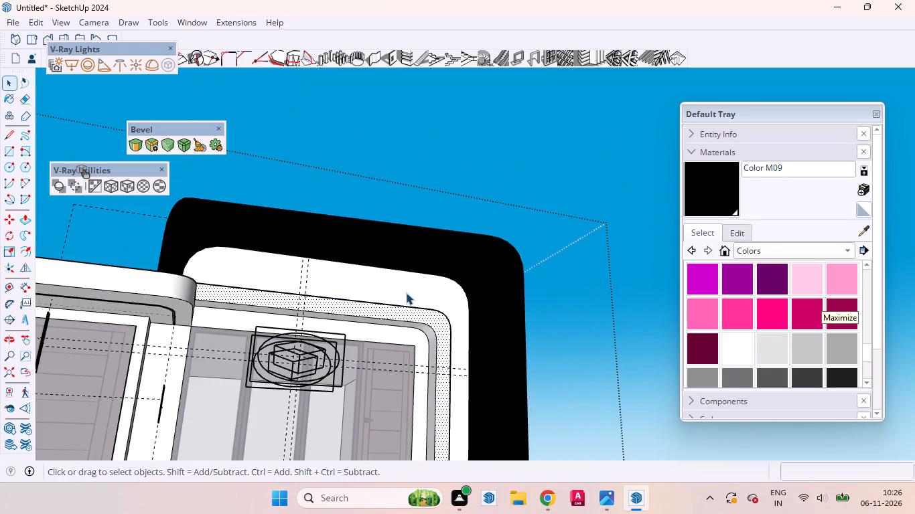
scroll(265, 306, up, 13)
middle_drag(154, 303, 115, 390)
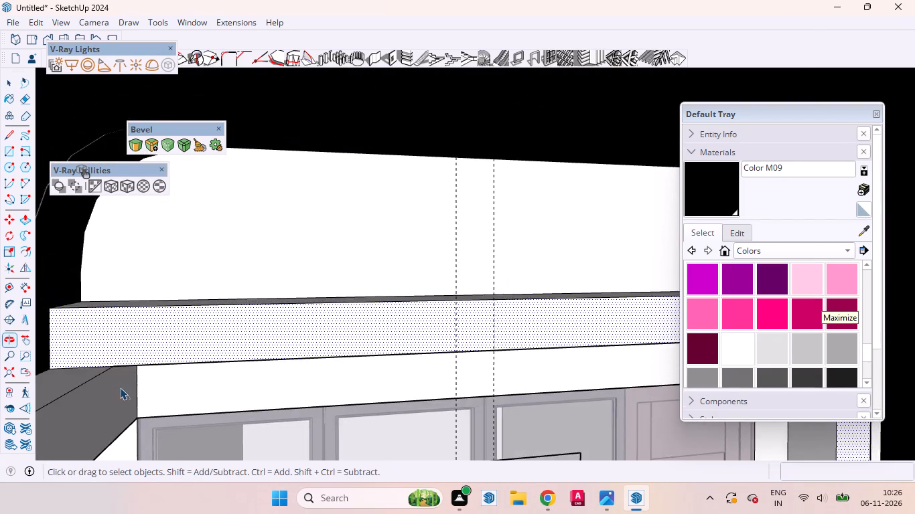
scroll(127, 386, up, 3)
click(181, 356)
scroll(182, 356, down, 13)
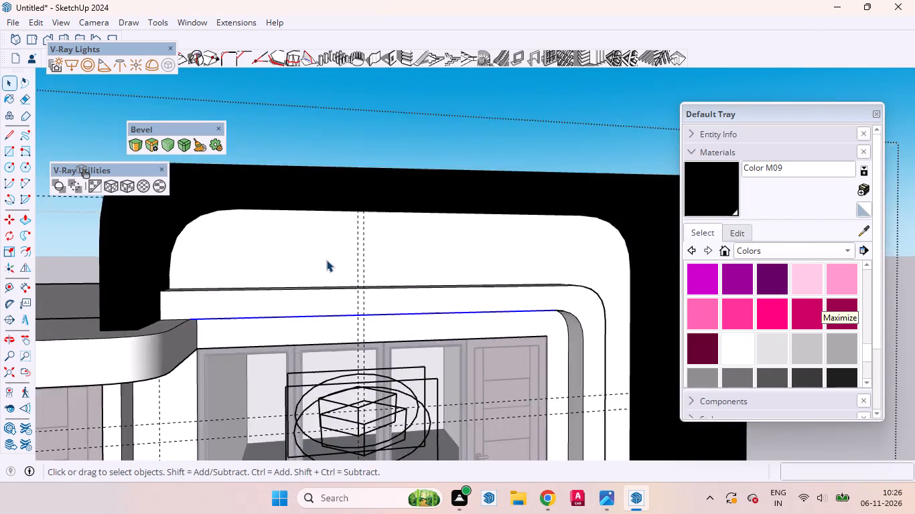
scroll(326, 260, down, 3)
scroll(521, 327, up, 14)
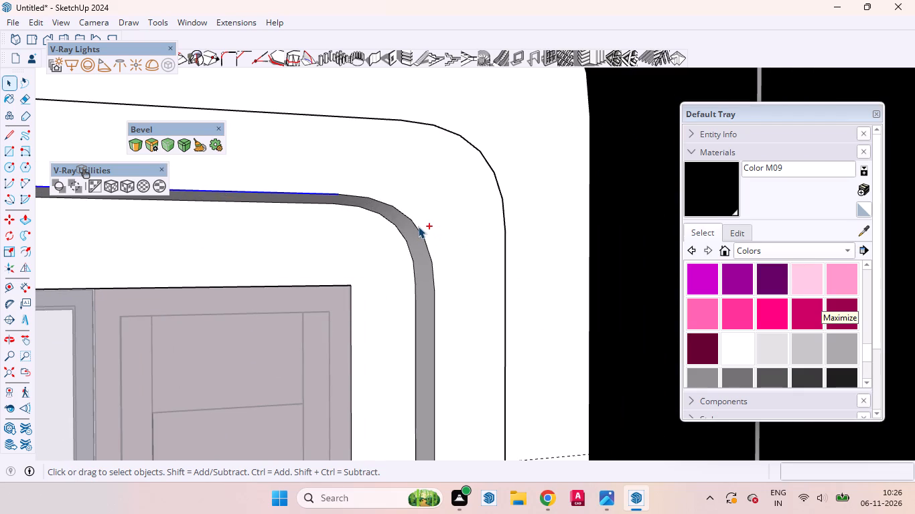
ctrl+click(417, 229)
ctrl+scroll(437, 252, down, 11)
ctrl+scroll(442, 306, up, 5)
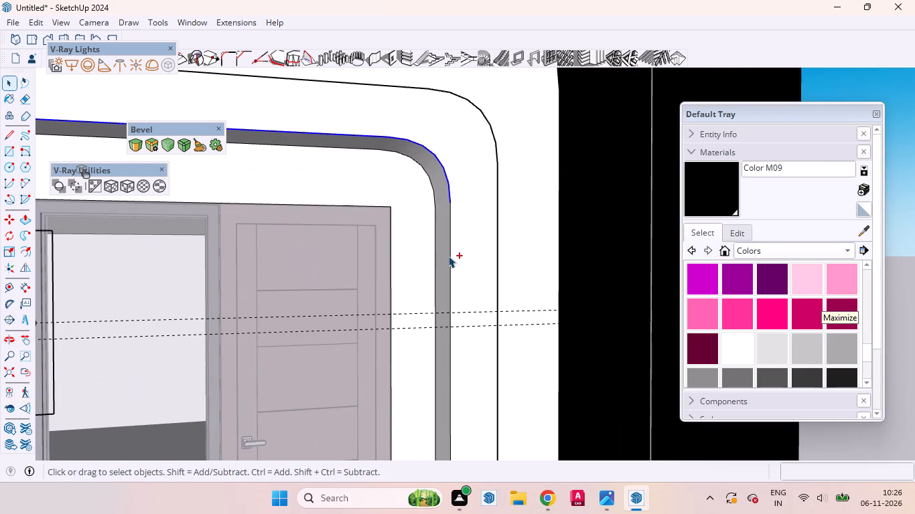
ctrl+click(450, 236)
ctrl+scroll(455, 265, down, 15)
ctrl+middle_drag(441, 343, 577, 249)
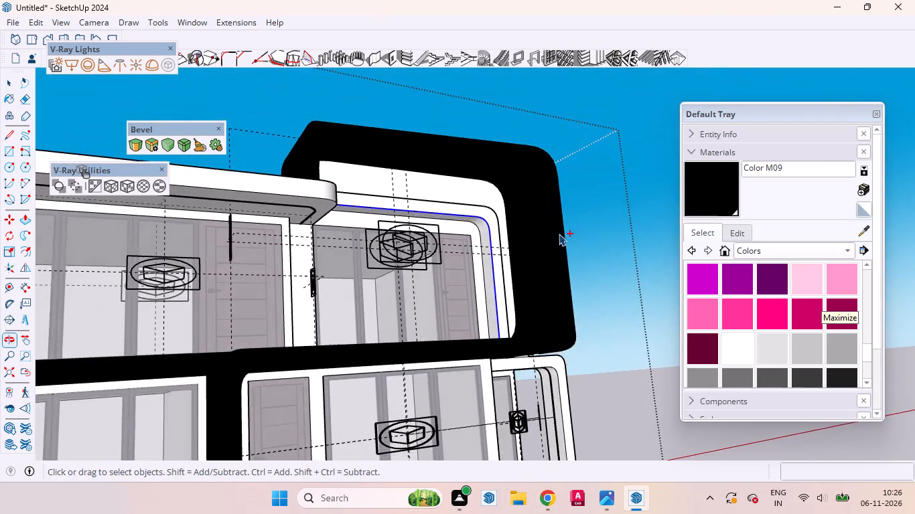
ctrl+scroll(508, 220, up, 16)
ctrl+middle_drag(466, 239, 643, 207)
scroll(427, 270, up, 7)
key(m)
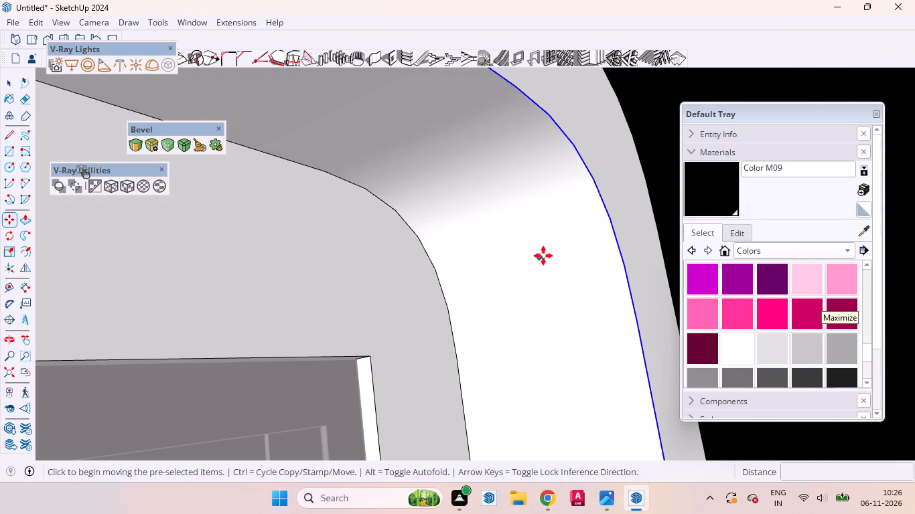
click(545, 254)
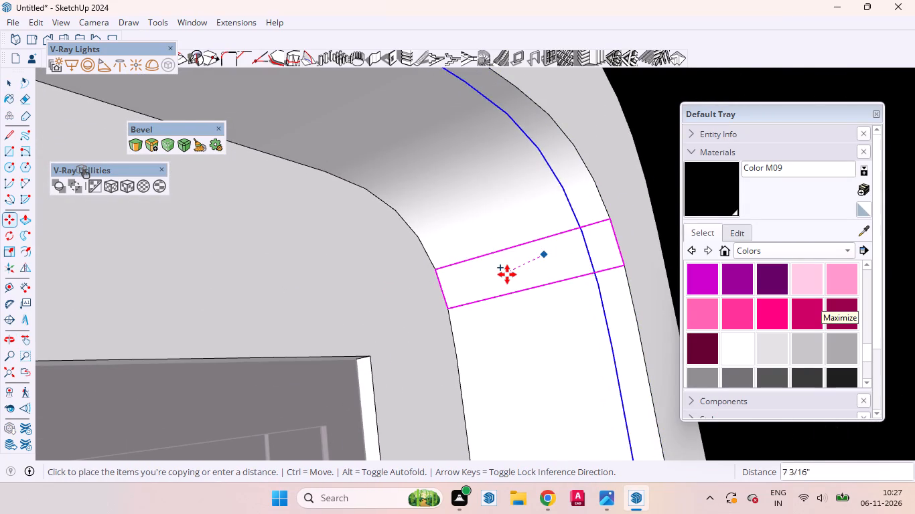
click(471, 278)
Copy the edge line again at a 1" distance to form a thin strip on the white upper frame's inner face.
middle_drag(490, 282, 568, 263)
scroll(568, 263, up, 1)
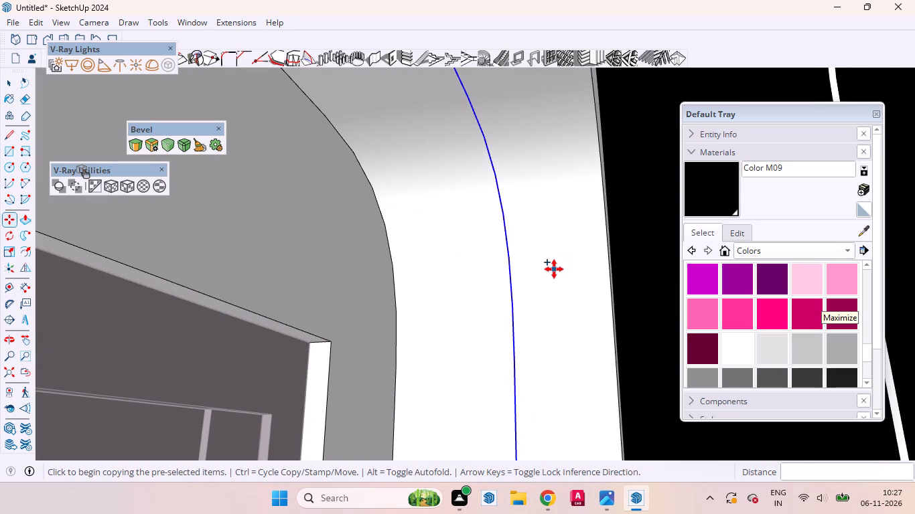
click(554, 269)
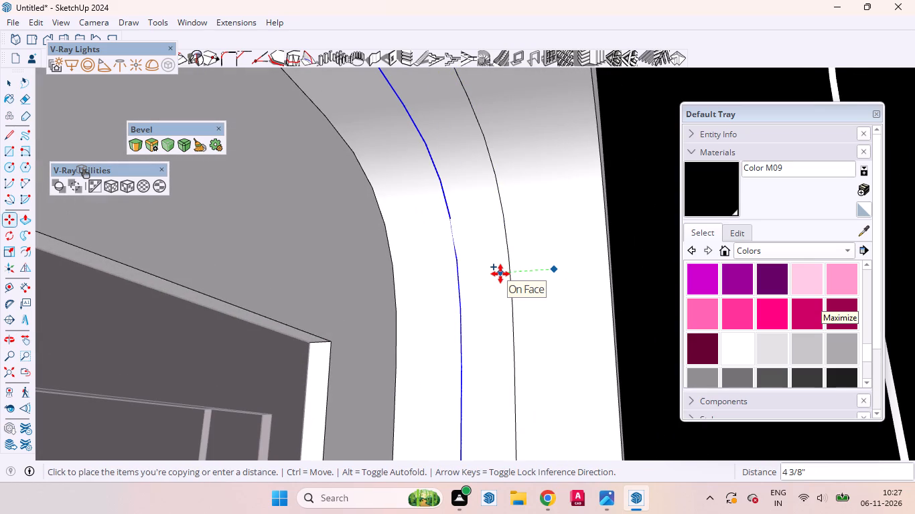
key(1)
key(Return)
key(space)
Select the thin strip on the white upper frame's inner face with its edges and make it a group.
click(501, 268)
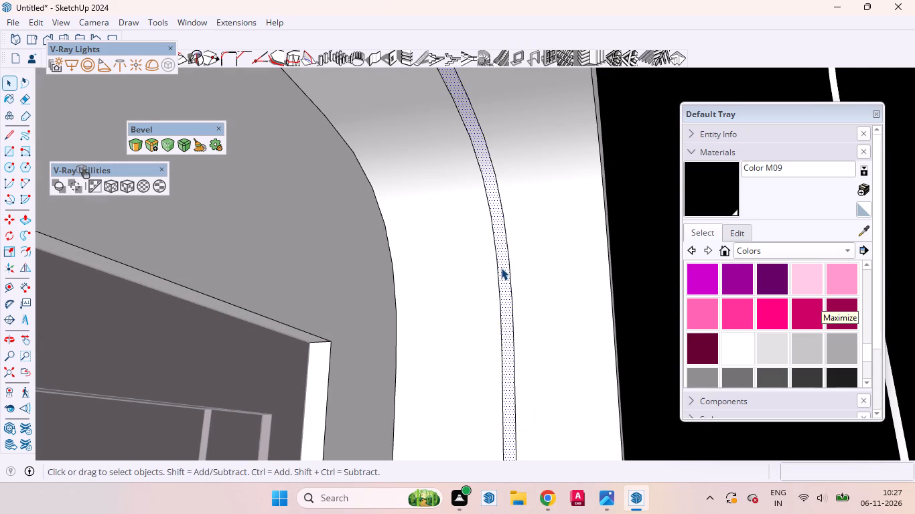
double_click(501, 268)
right_click(501, 268)
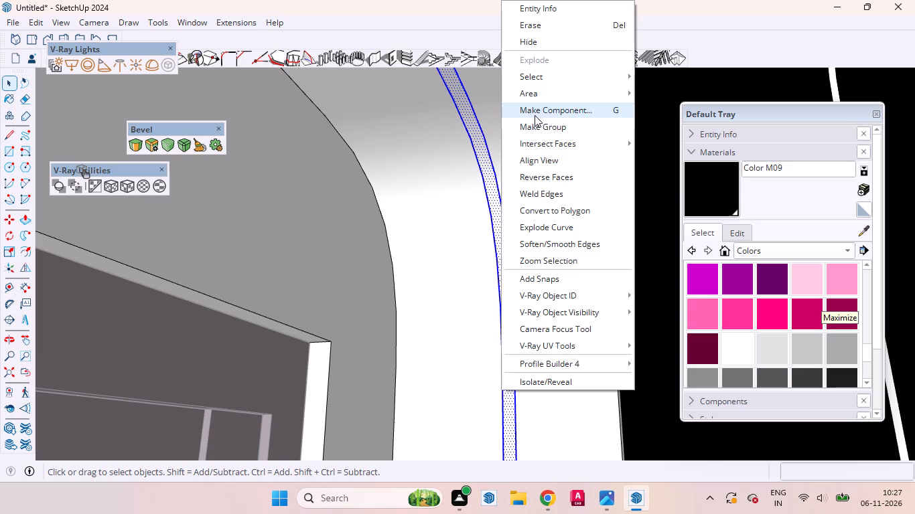
click(535, 124)
Convert the white upper frame's strip group into a V-Ray mesh light and leave the building group.
middle_drag(554, 220, 307, 311)
scroll(455, 260, down, 5)
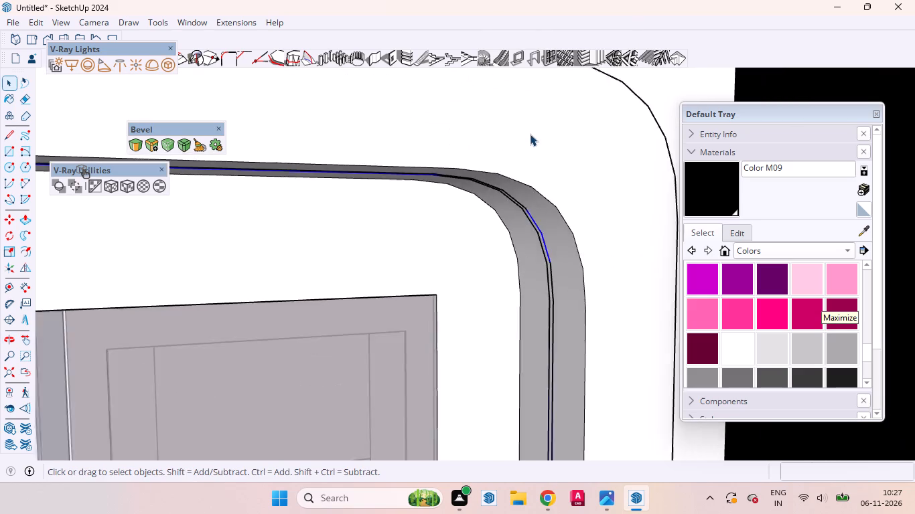
scroll(530, 134, down, 19)
middle_drag(512, 236, 381, 255)
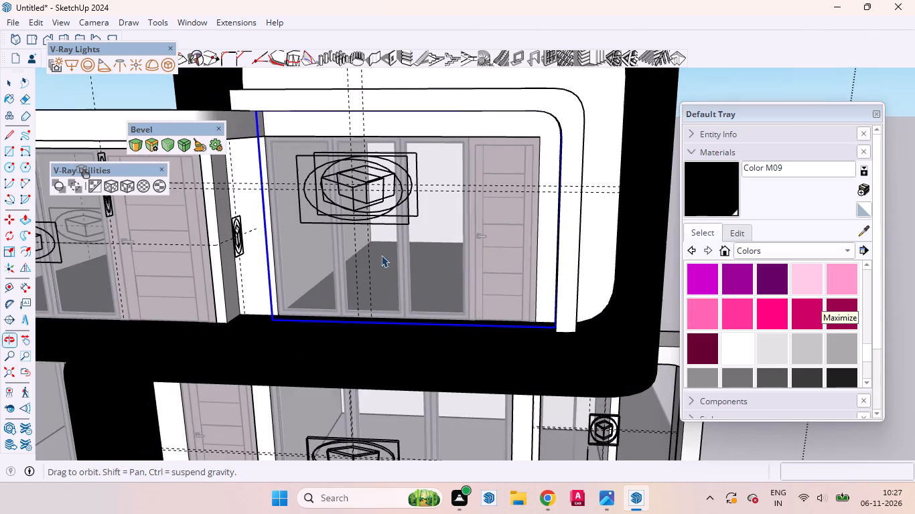
middle_drag(381, 255, 402, 274)
click(163, 59)
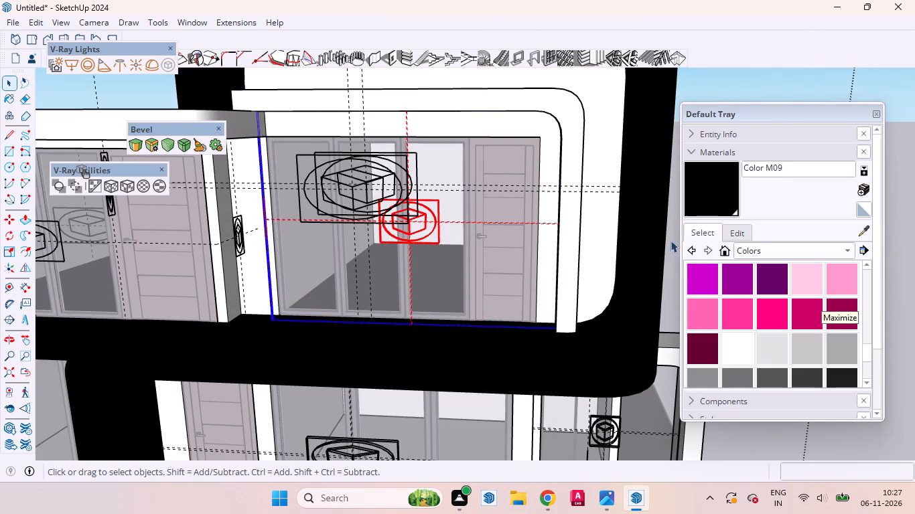
scroll(704, 252, down, 20)
scroll(704, 252, down, 4)
click(581, 278)
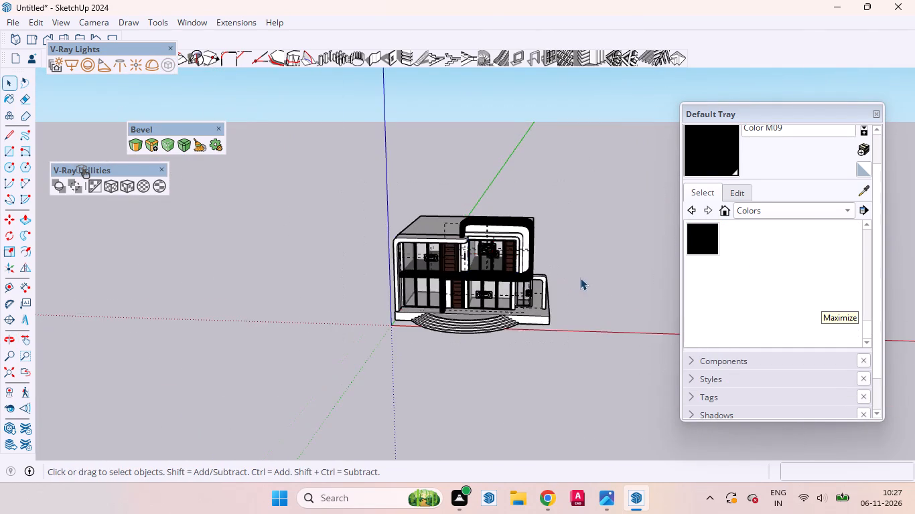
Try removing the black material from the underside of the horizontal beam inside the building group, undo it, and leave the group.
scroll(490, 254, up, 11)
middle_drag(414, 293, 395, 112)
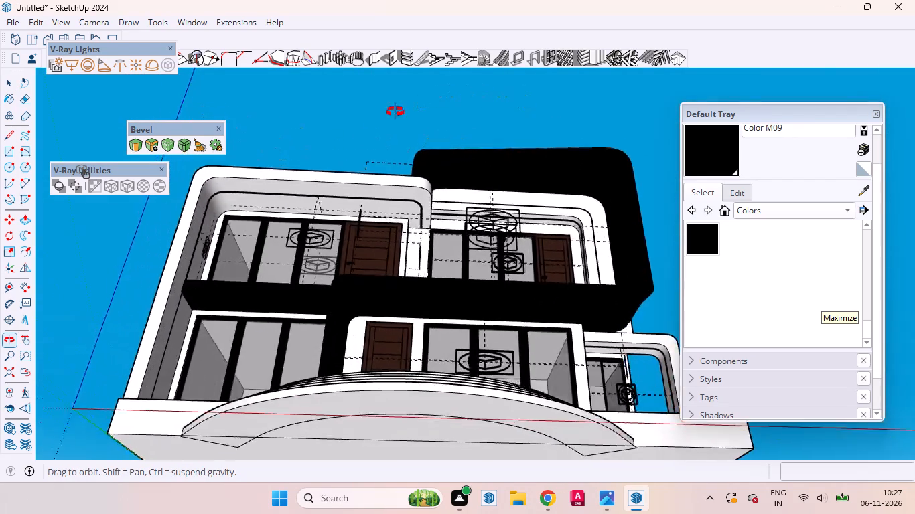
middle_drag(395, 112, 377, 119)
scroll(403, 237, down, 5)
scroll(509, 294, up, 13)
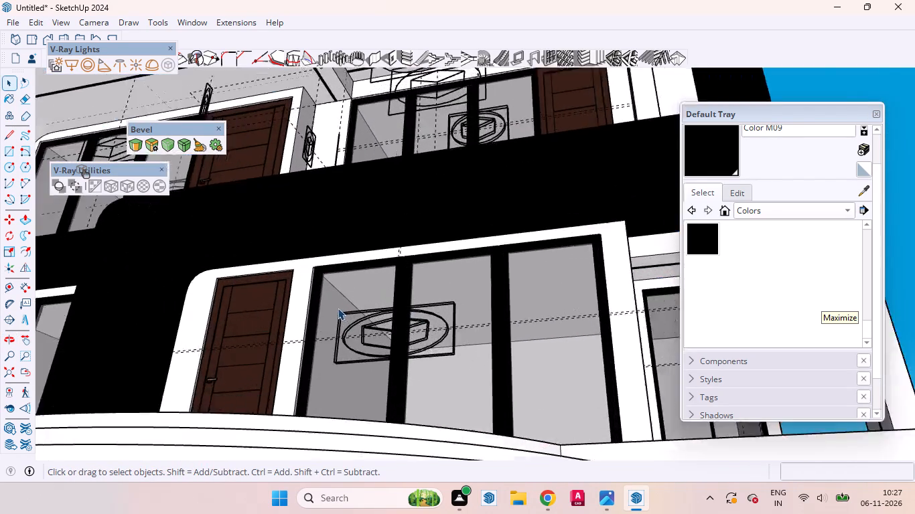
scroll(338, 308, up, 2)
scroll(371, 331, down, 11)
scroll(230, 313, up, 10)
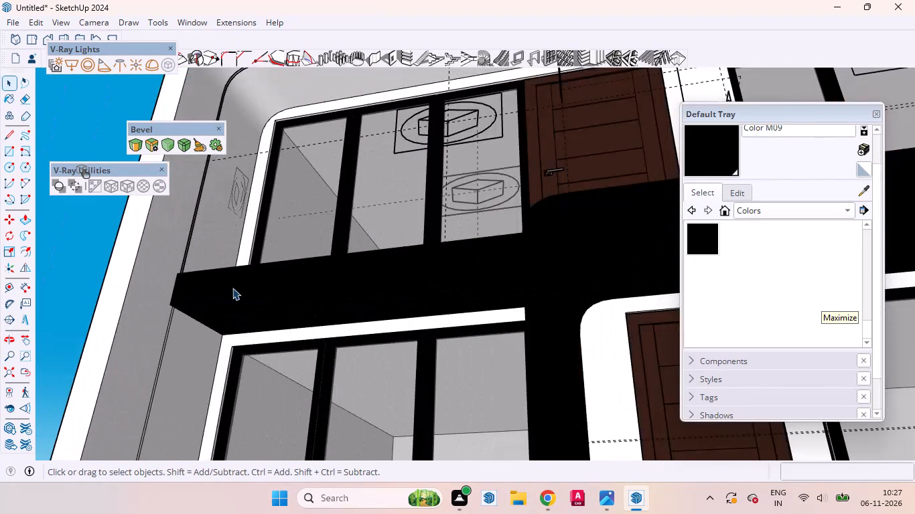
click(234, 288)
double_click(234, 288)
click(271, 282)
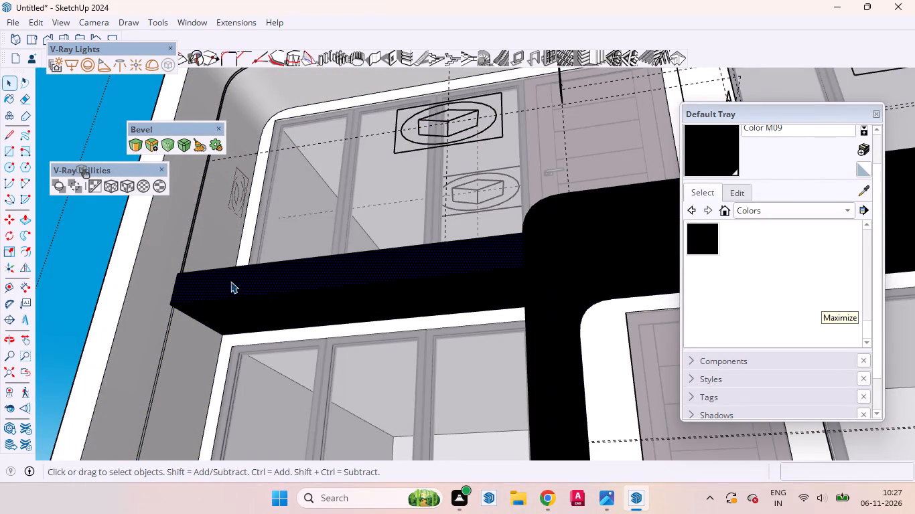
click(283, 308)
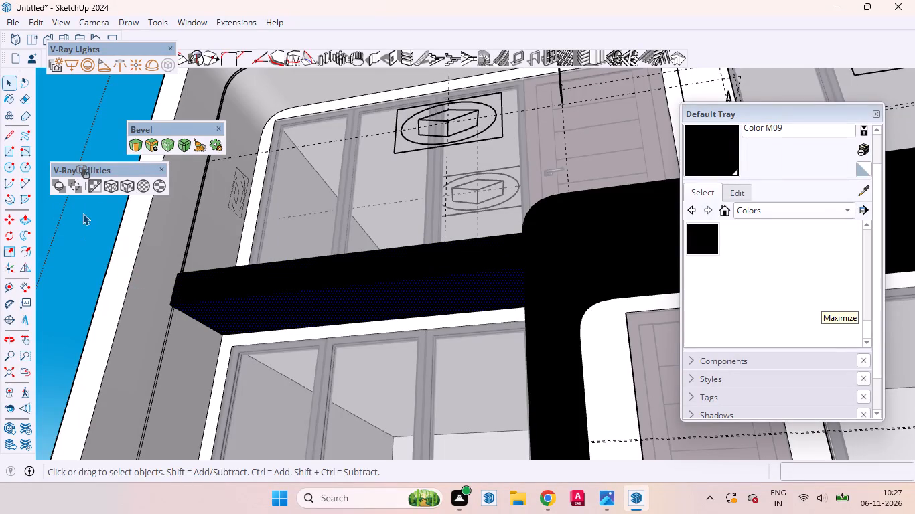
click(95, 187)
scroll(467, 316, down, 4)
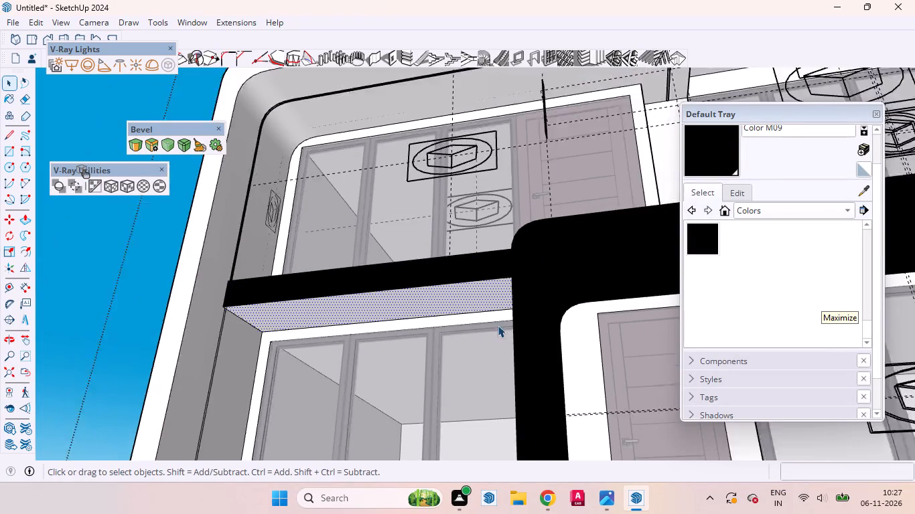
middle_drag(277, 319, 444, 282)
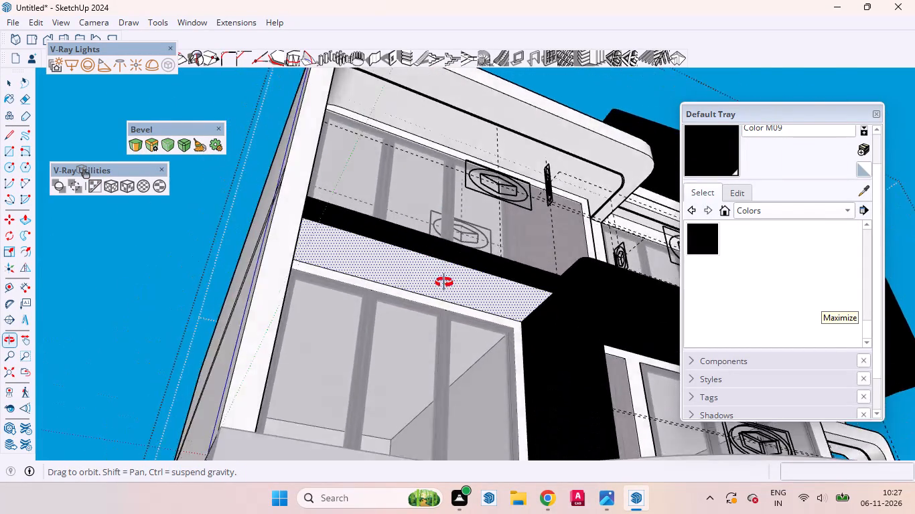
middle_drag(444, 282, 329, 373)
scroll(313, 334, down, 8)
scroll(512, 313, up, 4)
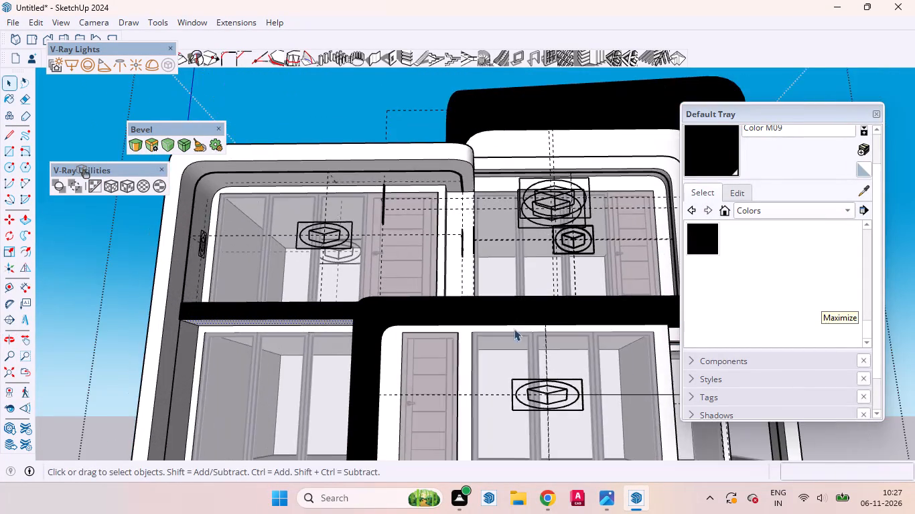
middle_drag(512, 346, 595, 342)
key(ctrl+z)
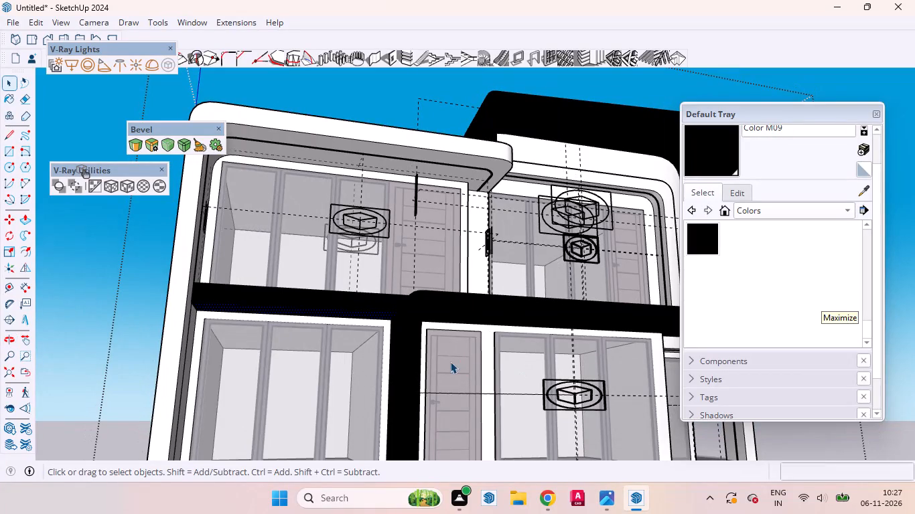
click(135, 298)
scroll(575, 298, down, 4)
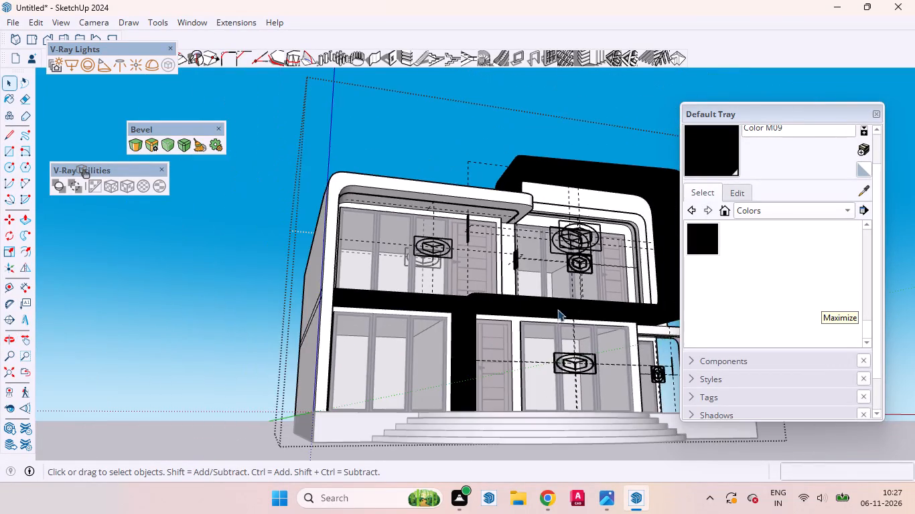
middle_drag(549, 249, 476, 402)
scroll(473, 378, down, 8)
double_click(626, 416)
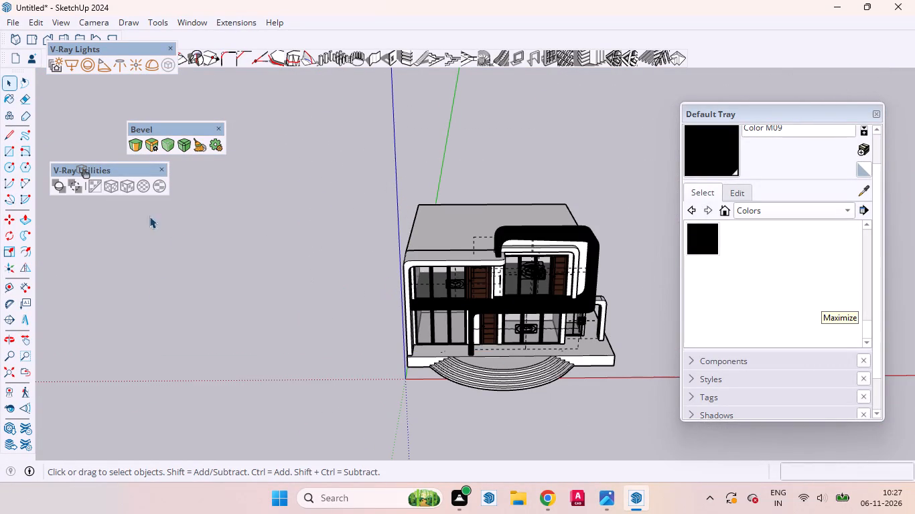
Examine the building's facade, its black frames and the placed light strips from the front view.
click(41, 37)
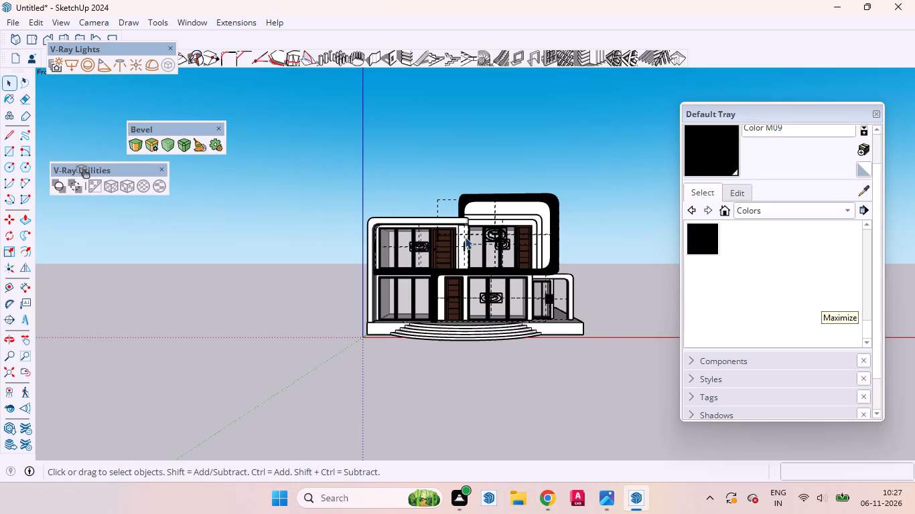
scroll(465, 237, up, 7)
scroll(405, 294, down, 5)
scroll(480, 312, up, 7)
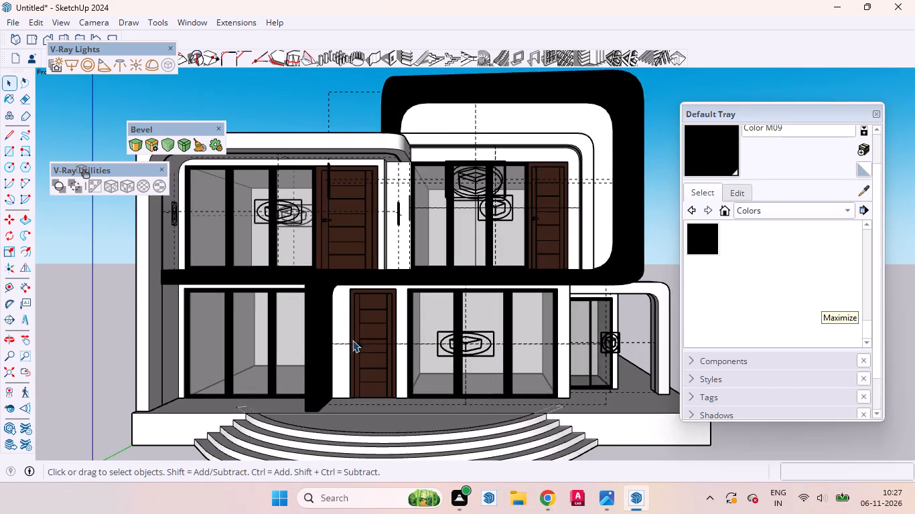
scroll(430, 301, down, 9)
scroll(428, 364, up, 5)
scroll(453, 272, up, 4)
scroll(412, 316, down, 5)
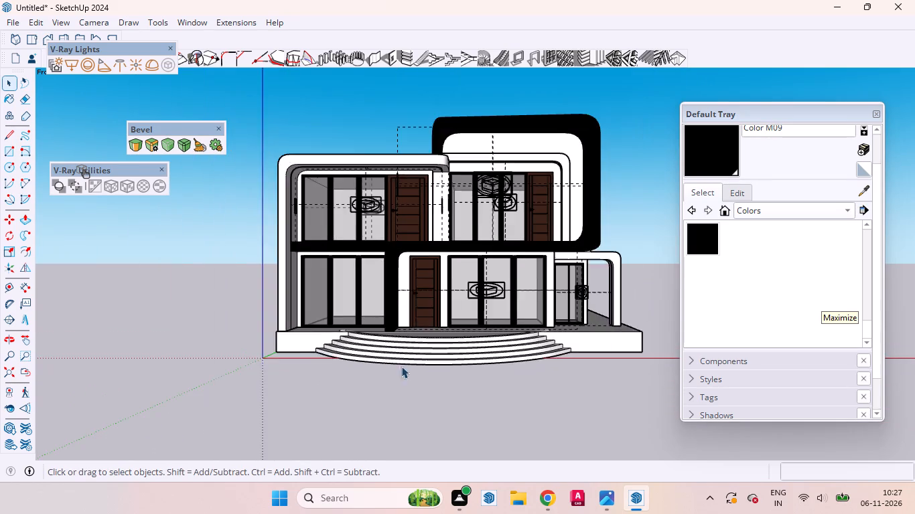
scroll(499, 211, up, 3)
scroll(482, 265, down, 2)
middle_drag(481, 242, 495, 204)
scroll(419, 226, up, 3)
scroll(427, 230, down, 1)
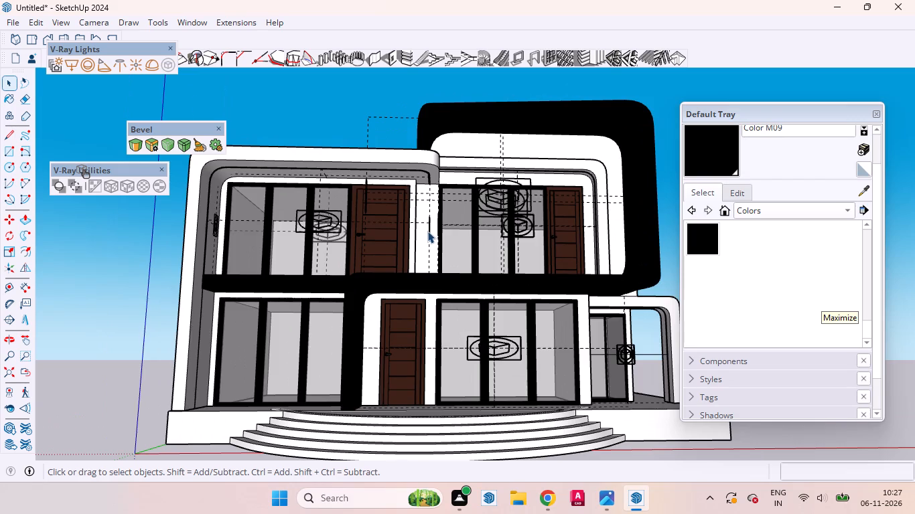
scroll(427, 231, down, 2)
scroll(428, 231, up, 3)
scroll(429, 231, down, 3)
scroll(443, 335, up, 2)
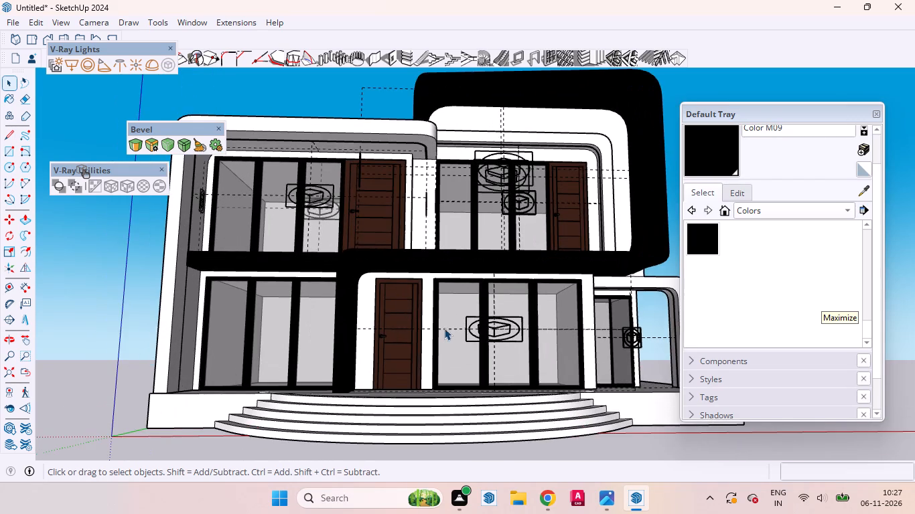
scroll(445, 327, up, 1)
scroll(445, 303, down, 1)
middle_click(445, 280)
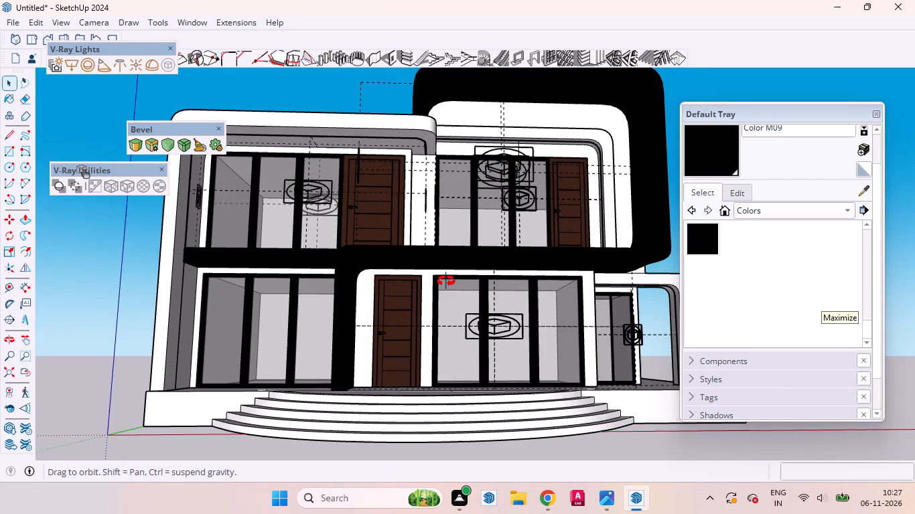
scroll(447, 277, down, 1)
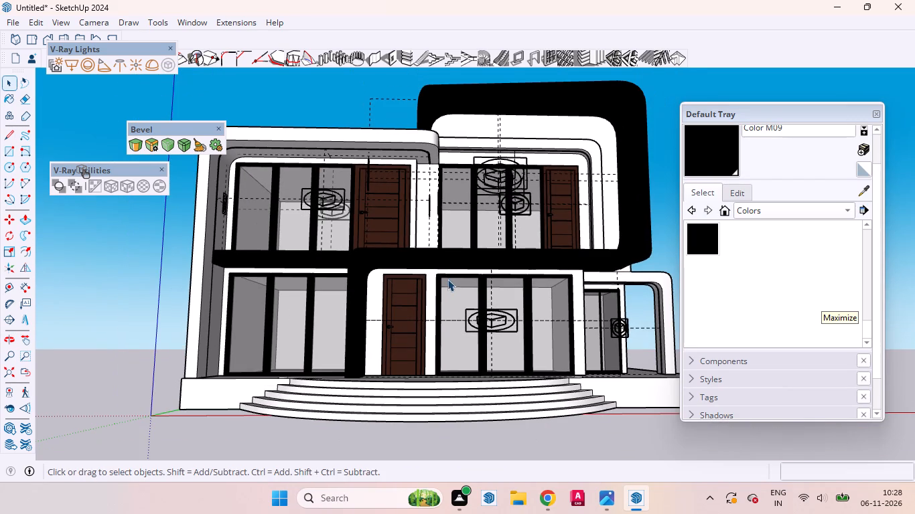
scroll(452, 234, up, 1)
scroll(452, 242, down, 2)
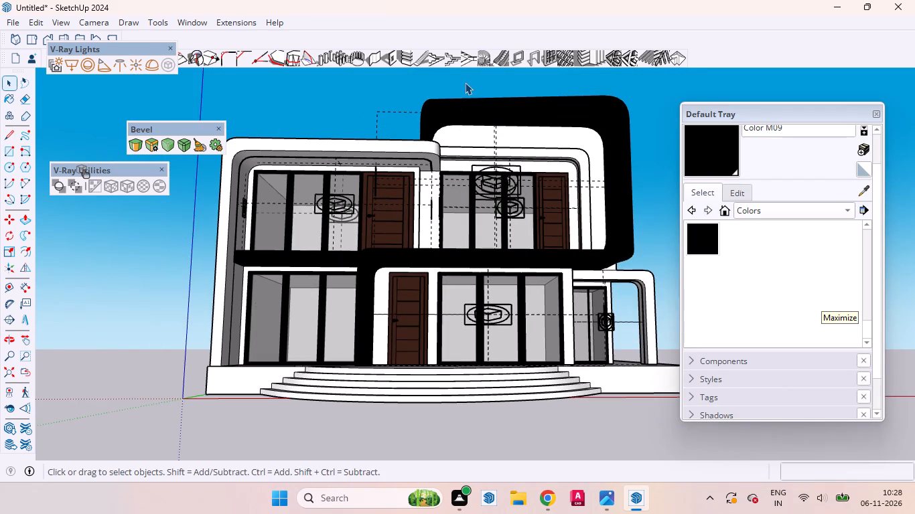
scroll(465, 82, up, 1)
scroll(441, 292, up, 1)
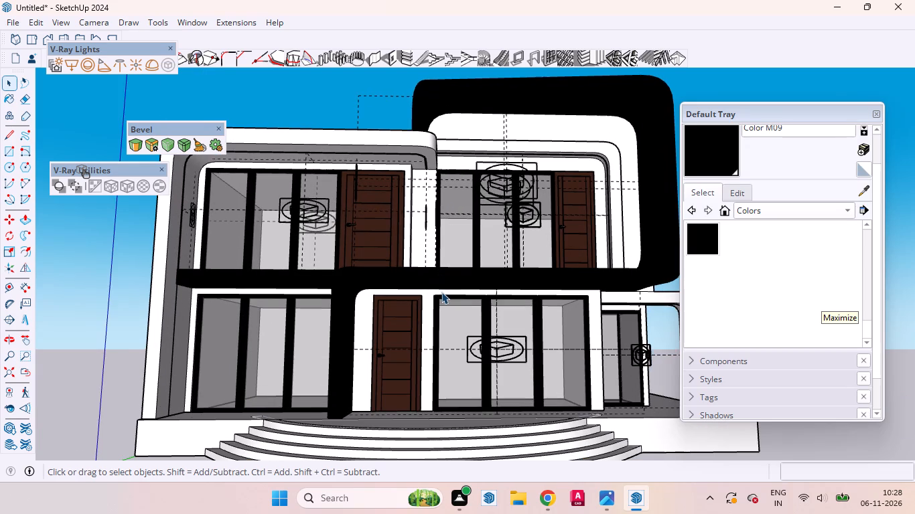
scroll(443, 282, down, 2)
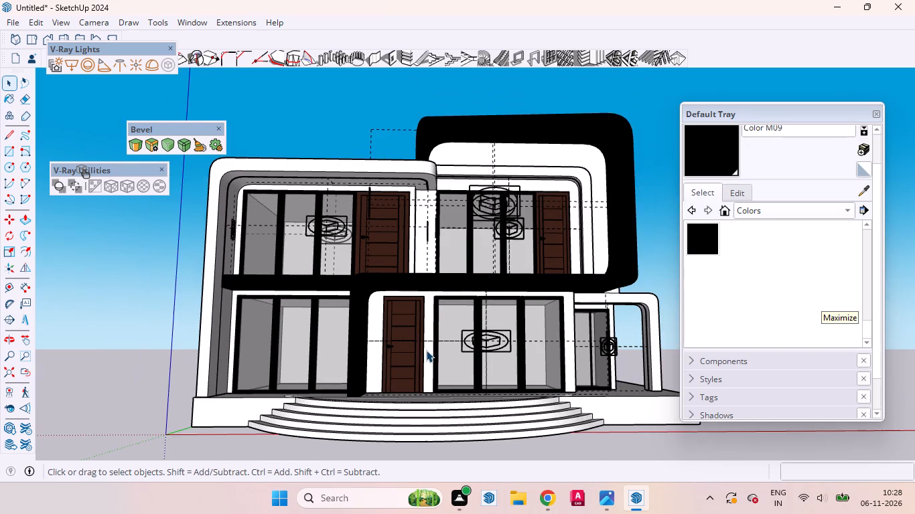
scroll(426, 350, up, 2)
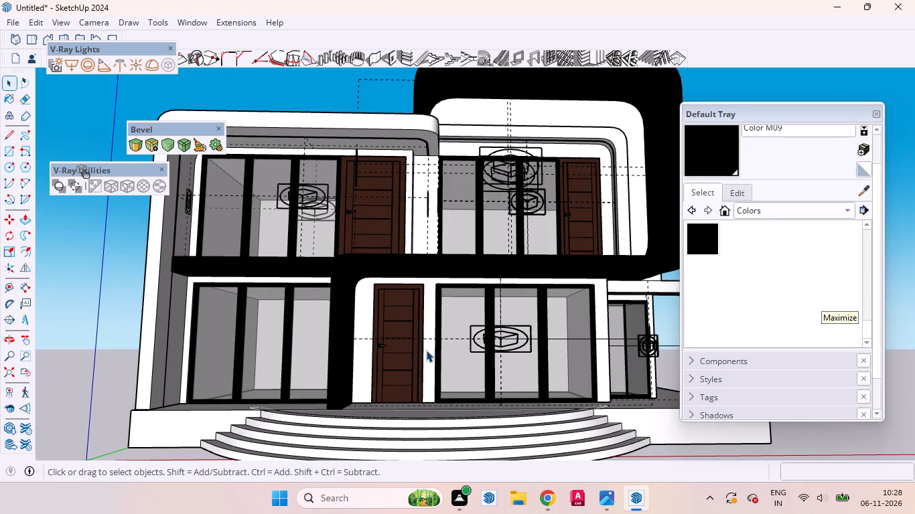
scroll(426, 350, down, 1)
scroll(426, 350, up, 1)
scroll(426, 350, down, 1)
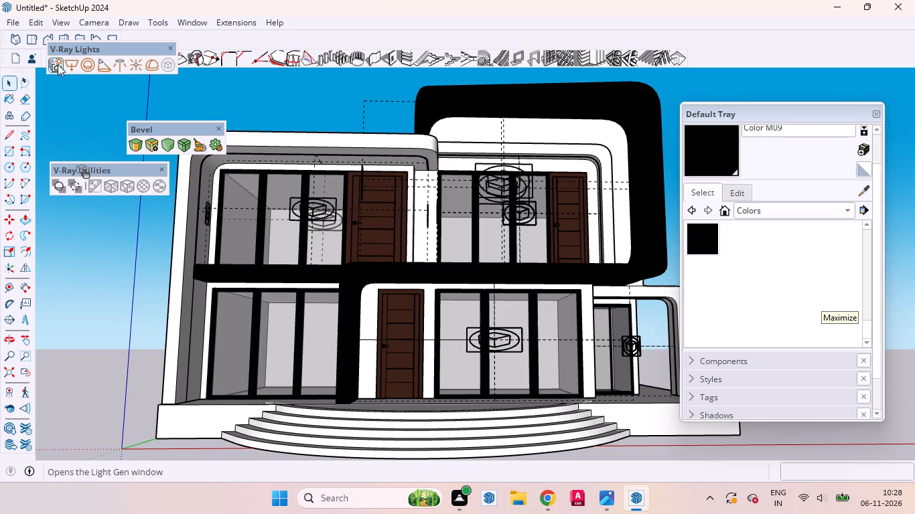
Dock the floating V-Ray Lights, Bevel and V-Ray Utilities tool sets in the same row as the standard views tools.
drag(85, 46, 281, 55)
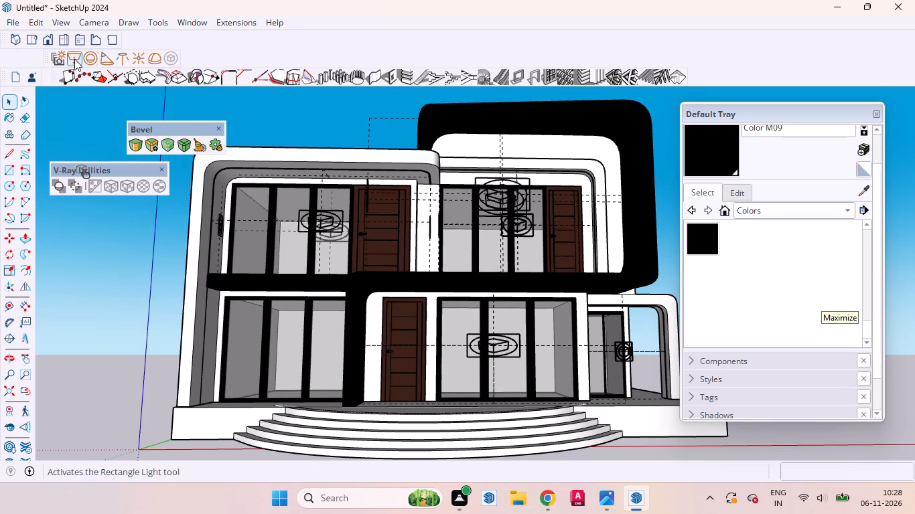
drag(47, 60, 111, 41)
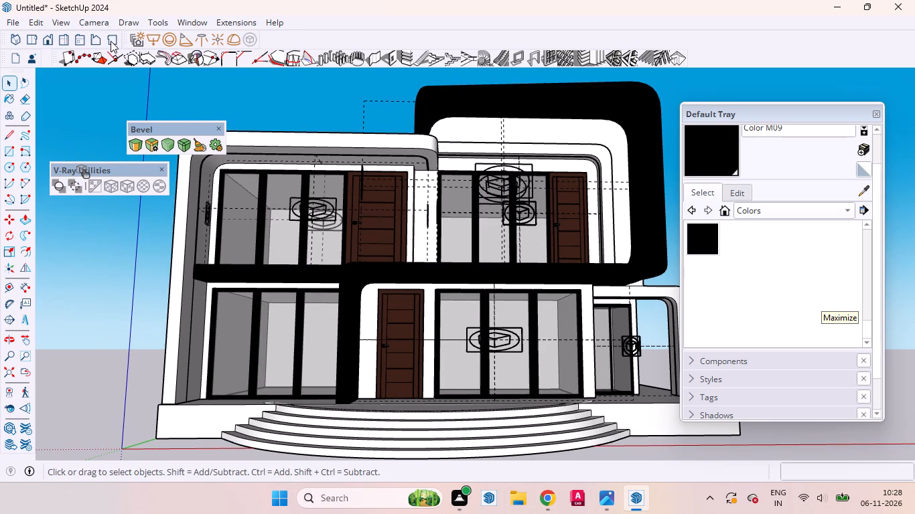
drag(147, 126, 266, 41)
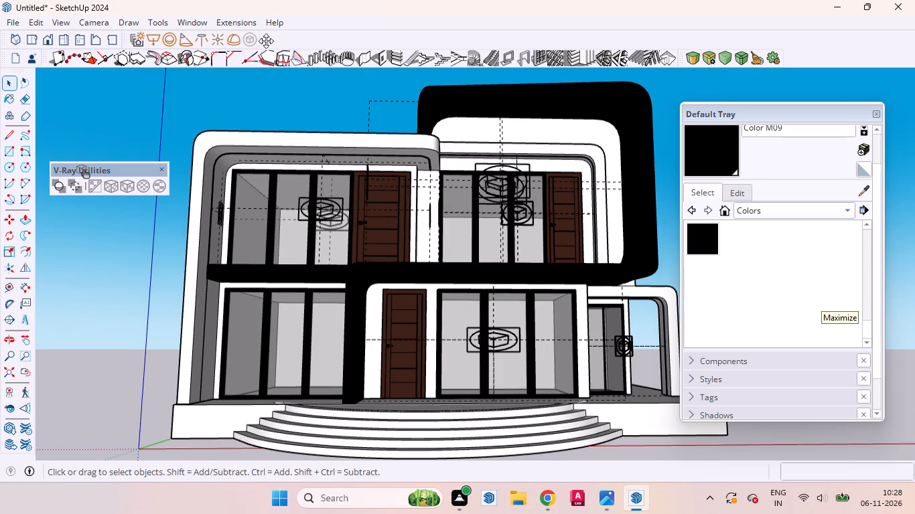
drag(266, 41, 289, 33)
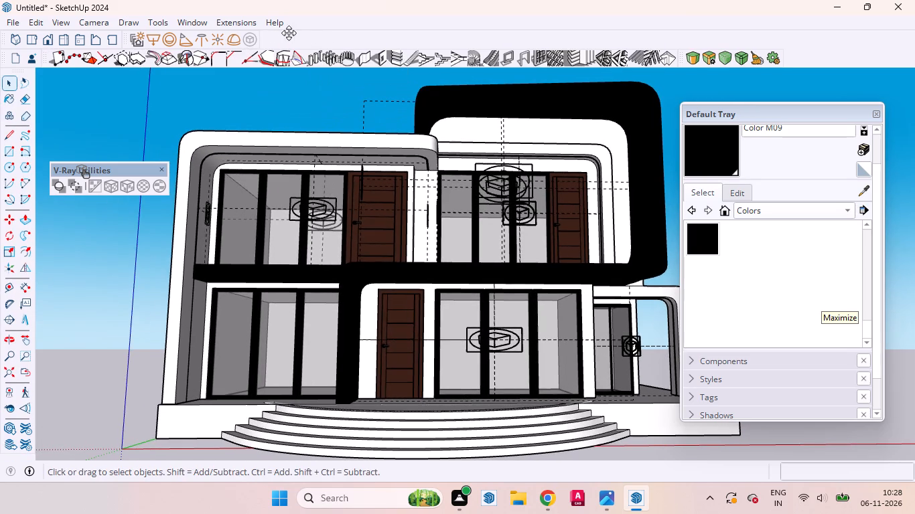
drag(289, 33, 278, 33)
drag(681, 63, 286, 51)
drag(286, 51, 269, 39)
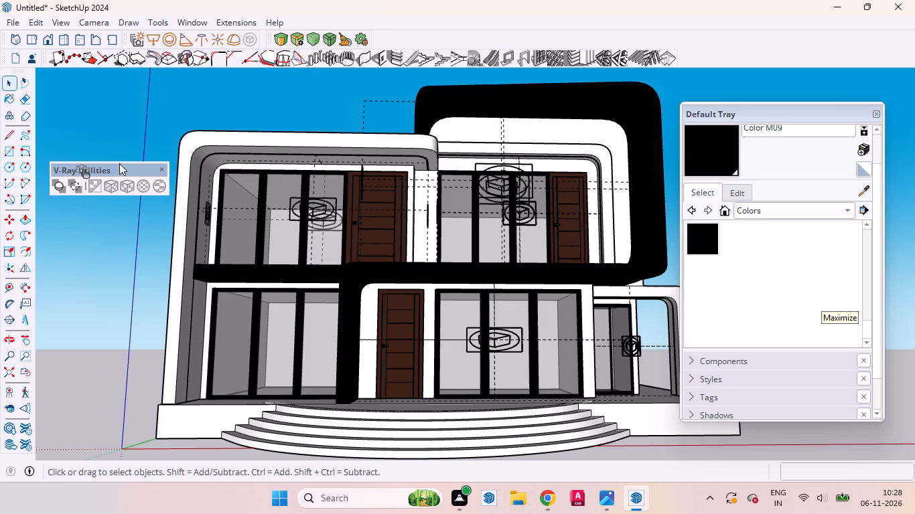
drag(119, 163, 444, 23)
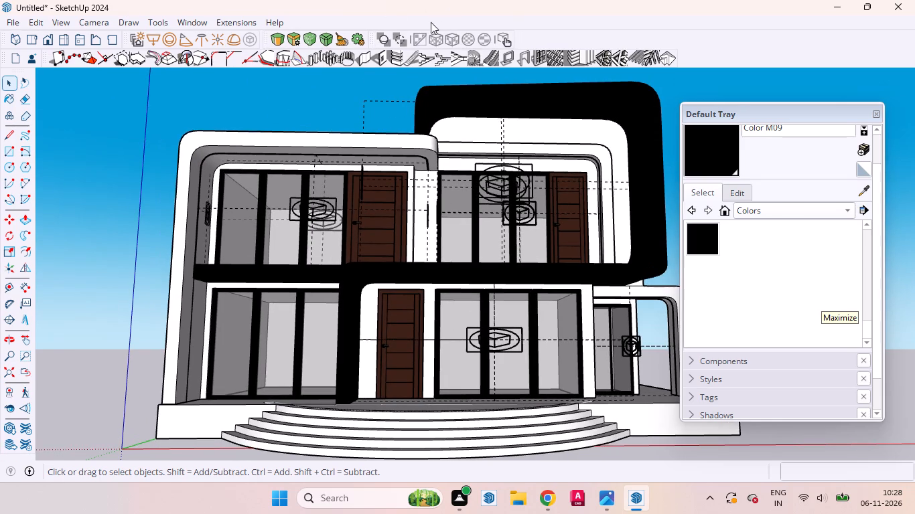
Show the V-Ray for SketchUp tool set and dock it beside the V-Ray Utilities tools.
right_click(407, 15)
click(630, 62)
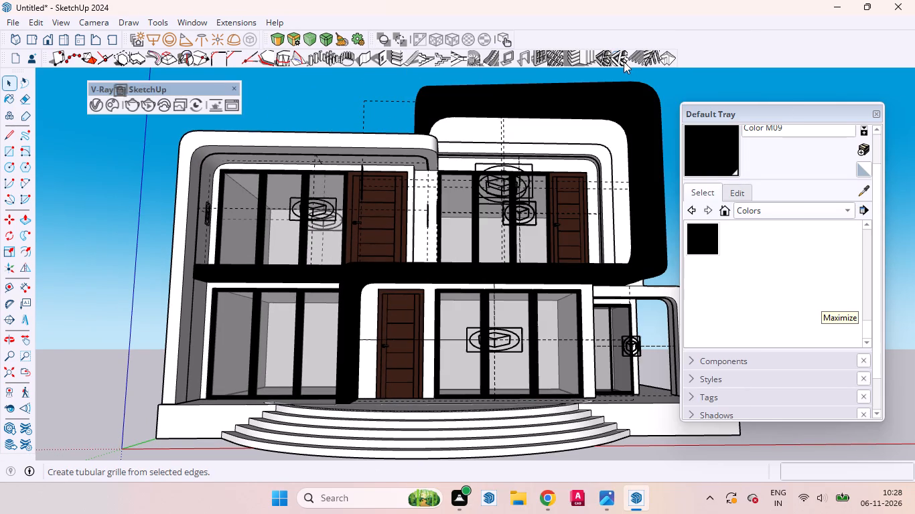
drag(172, 88, 513, 33)
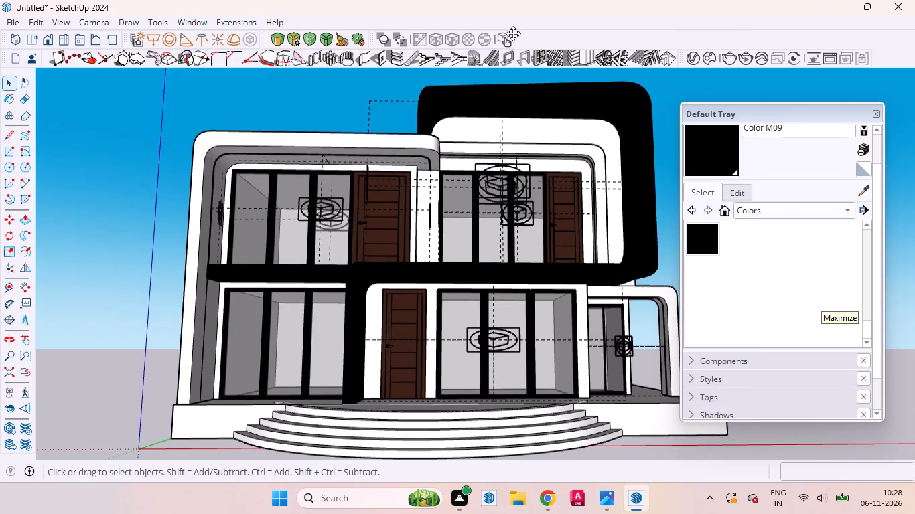
drag(513, 33, 537, 20)
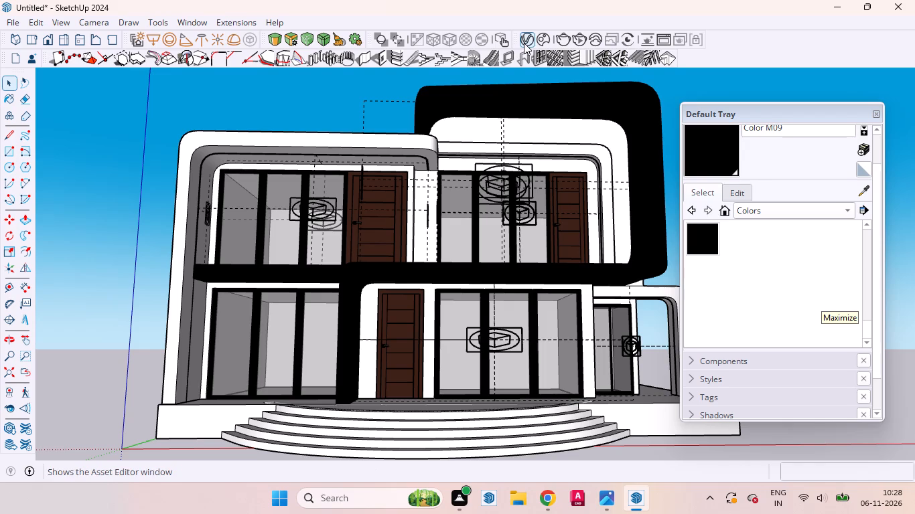
Set the intensity of all five mesh lights, Mesh Light through Mesh Light#4, to 300 in the V-Ray Asset Editor.
click(524, 43)
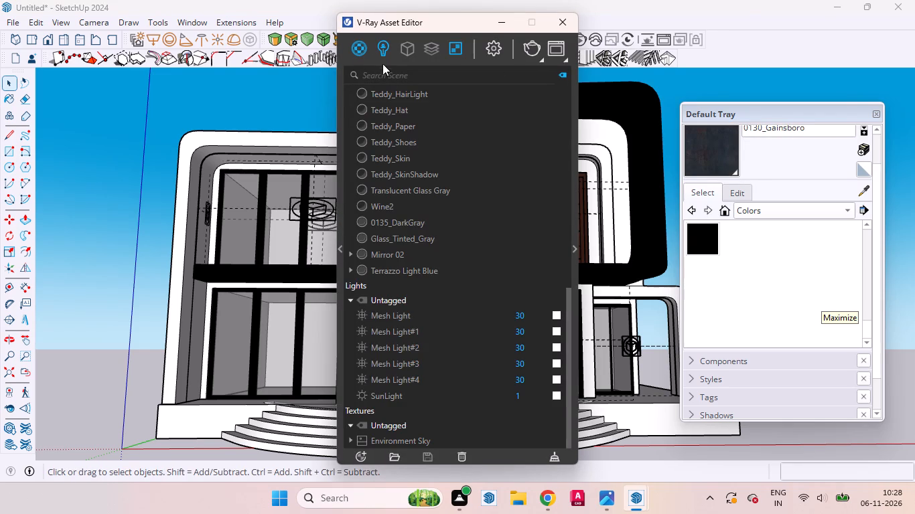
click(382, 60)
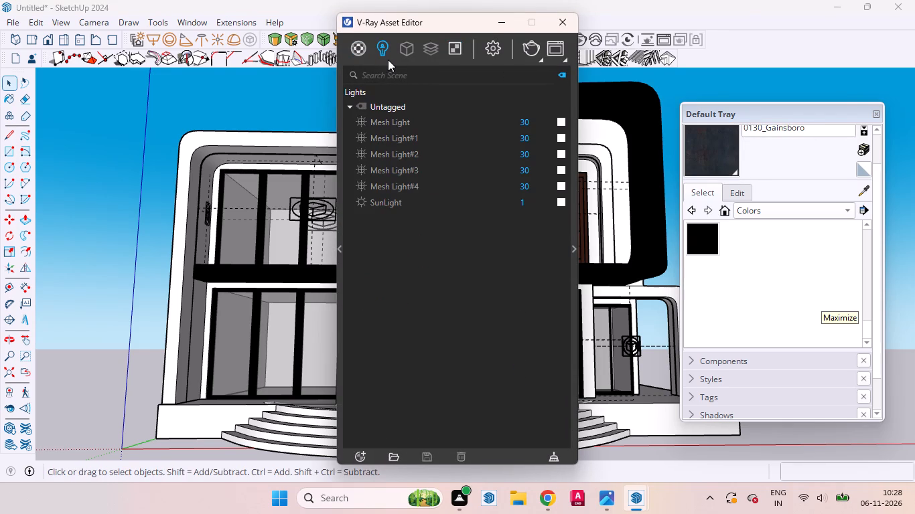
click(360, 201)
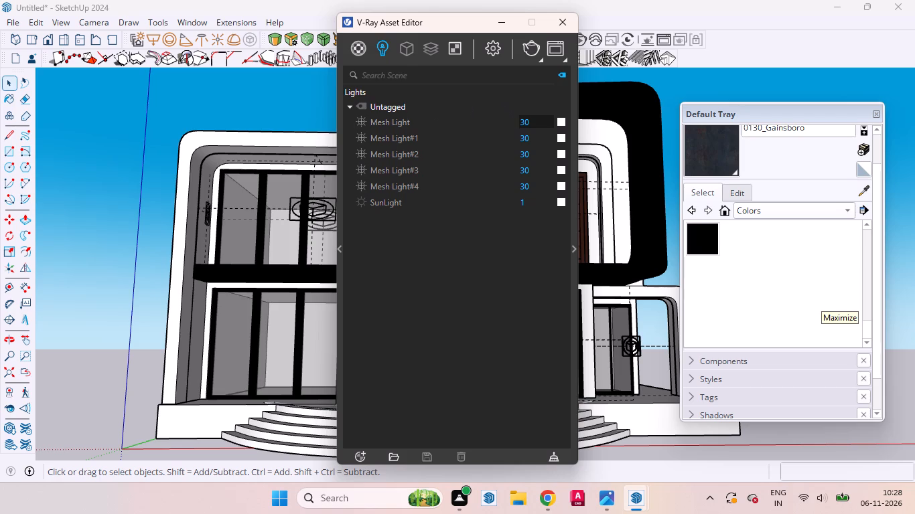
click(530, 122)
key(0)
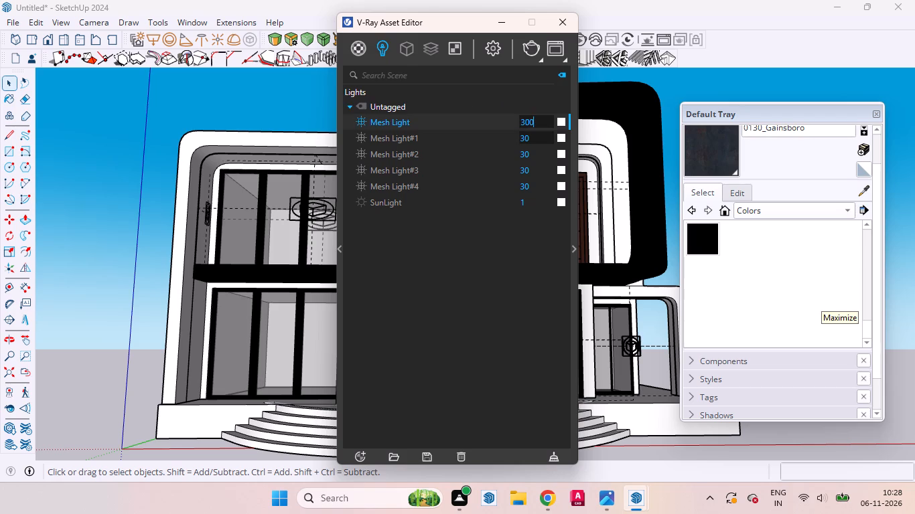
click(530, 142)
key(0)
click(529, 151)
key(0)
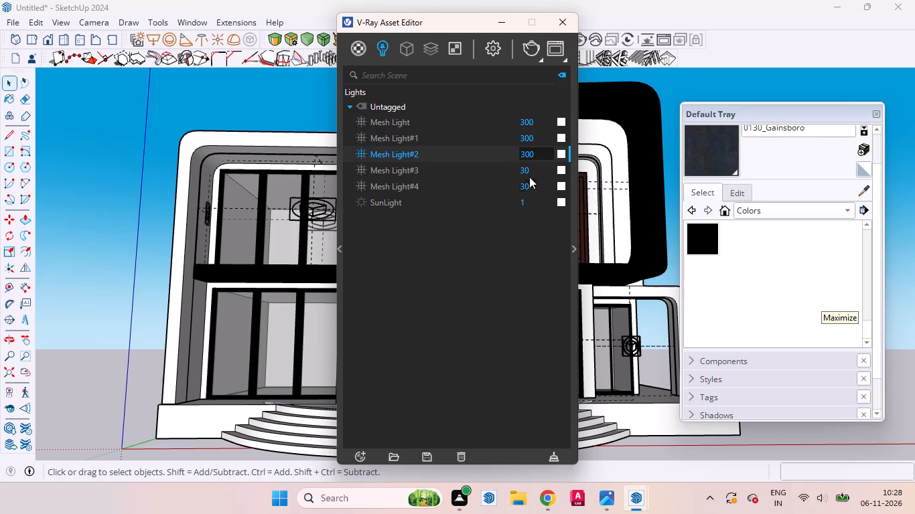
click(529, 169)
key(0)
click(531, 187)
key(0)
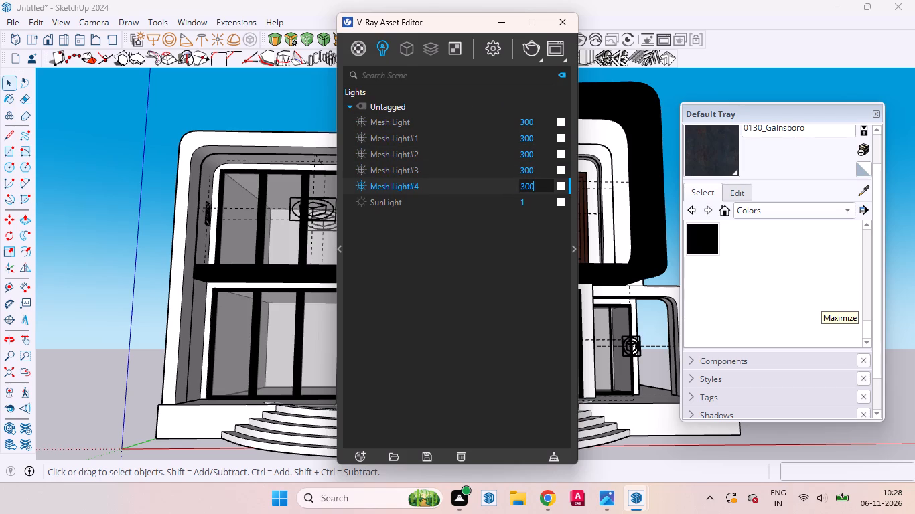
Set the first Mesh Light's colour temperature to 3500 K in the V-Ray Color Picker.
click(561, 121)
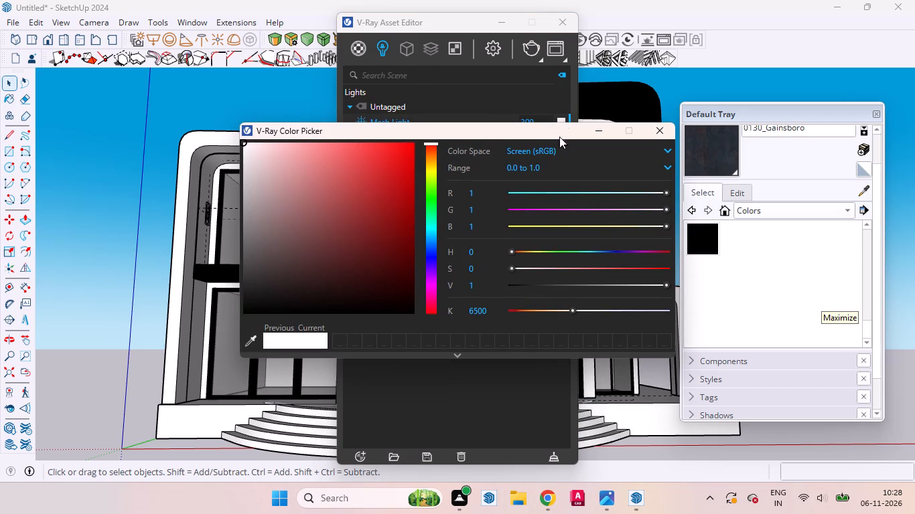
click(476, 311)
key(BackSpace)
key(3)
key(Return)
click(662, 131)
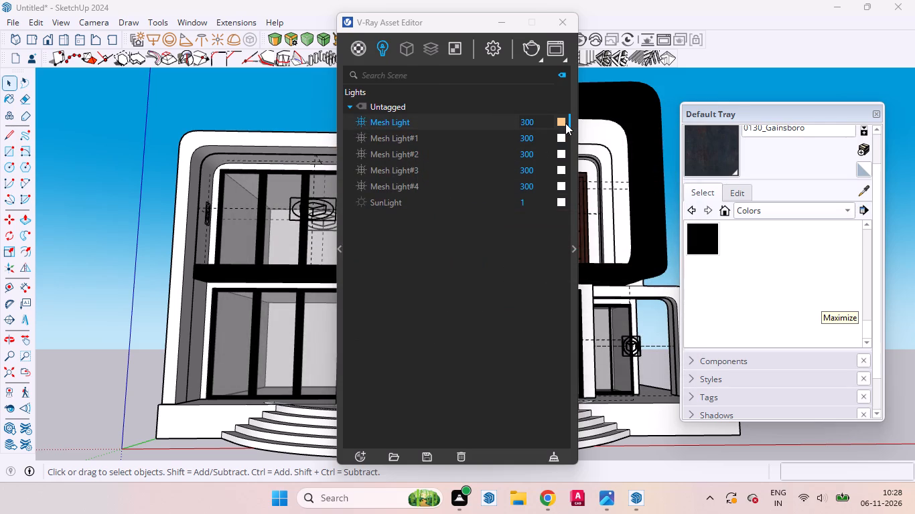
Copy the warm colour of Mesh Light onto Mesh Light#1, #2, #3 and #4, leaving SunLight out.
drag(564, 120, 564, 137)
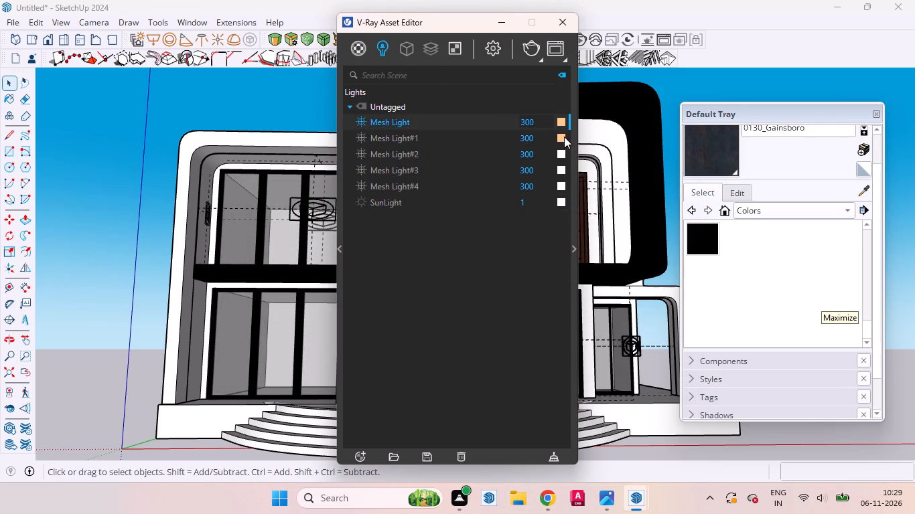
drag(564, 137, 564, 151)
drag(563, 152, 564, 169)
drag(564, 169, 561, 193)
drag(557, 168, 557, 186)
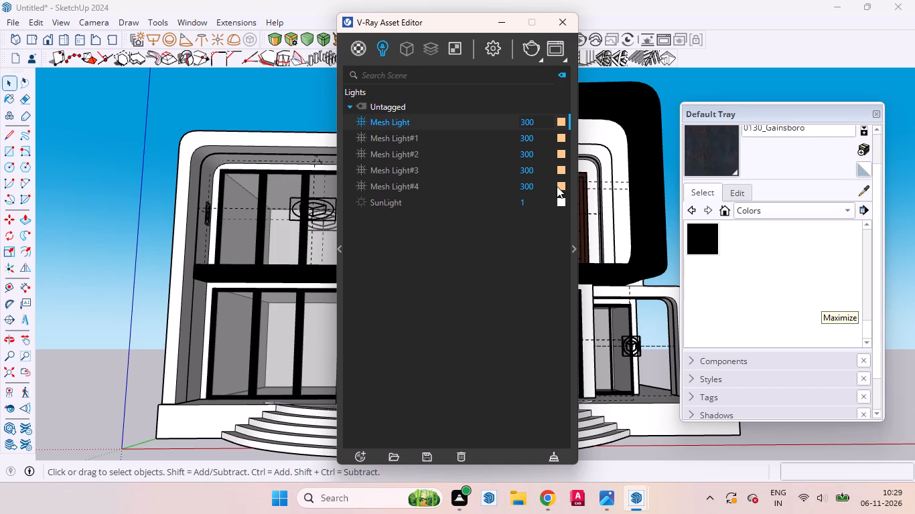
click(557, 186)
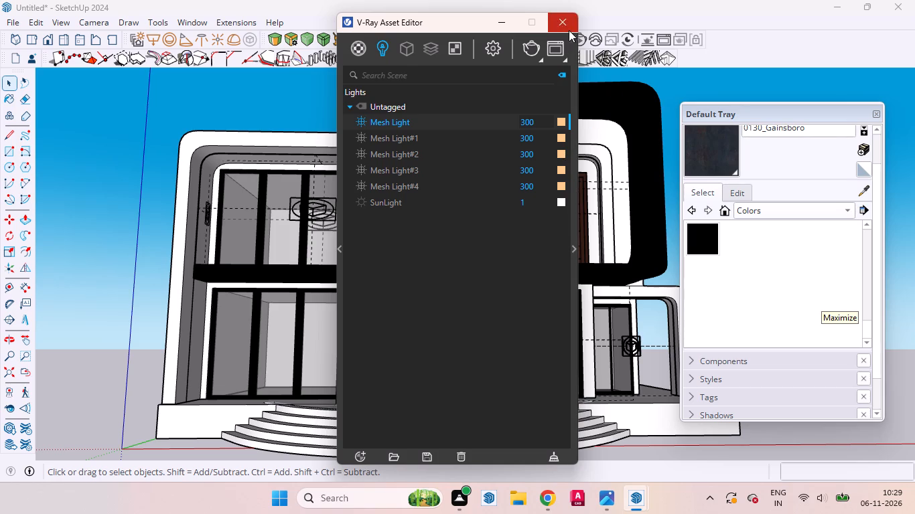
Move the Asset Editor clear of the facade and add a scene that stores the current front view.
drag(470, 28, 498, 301)
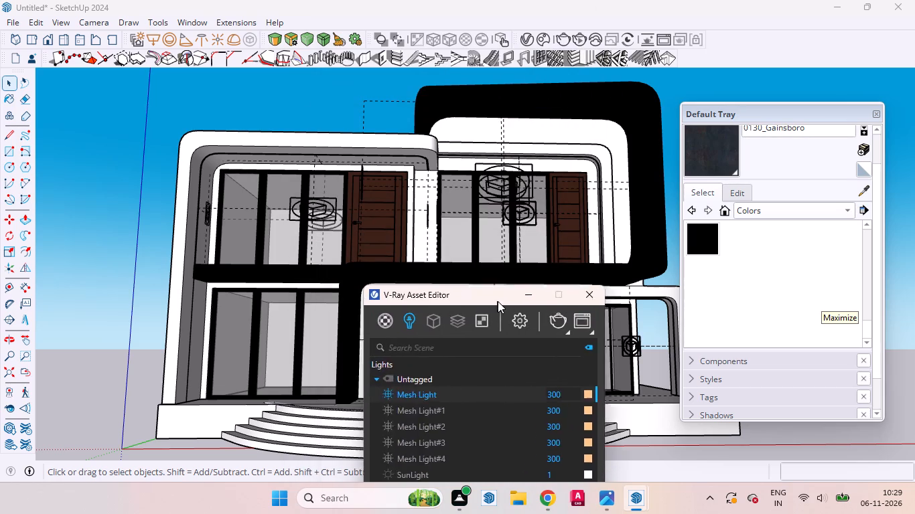
drag(498, 301, 619, 329)
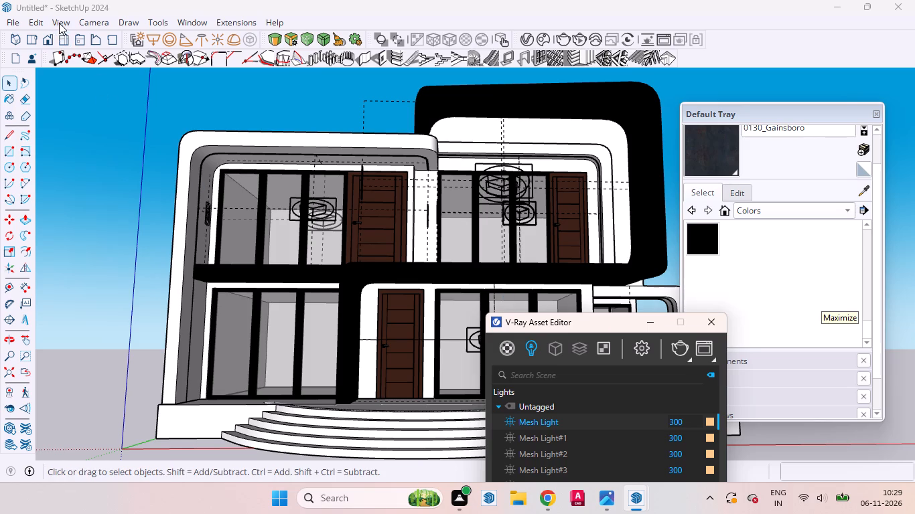
click(59, 23)
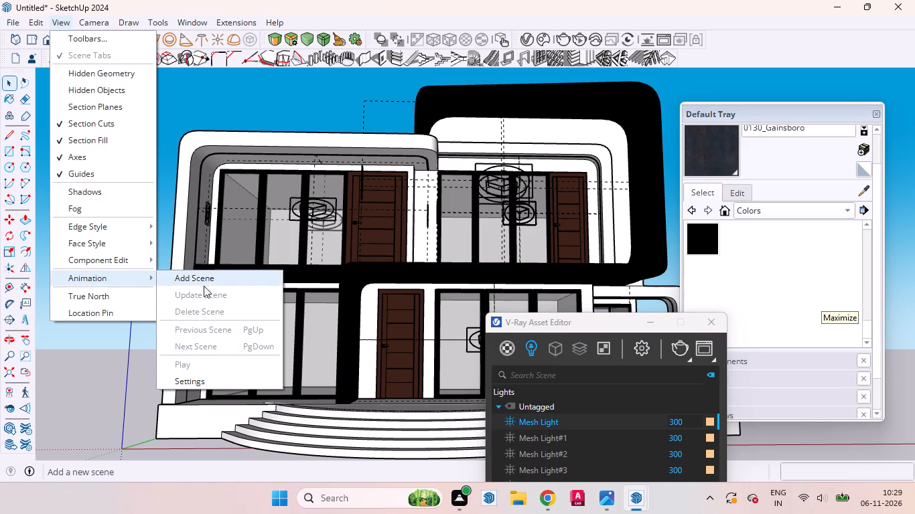
click(206, 283)
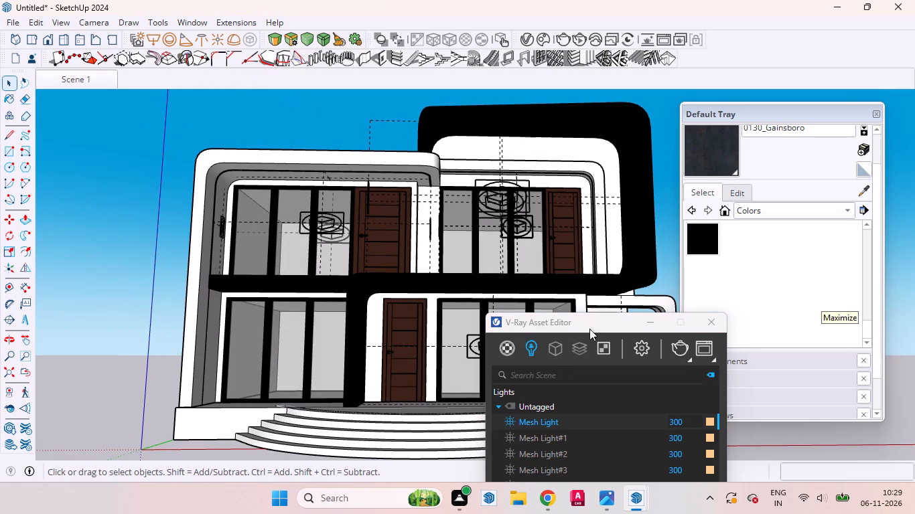
Start a V-Ray interactive render of the saved front view from the Asset Editor.
drag(593, 326, 457, 102)
click(548, 134)
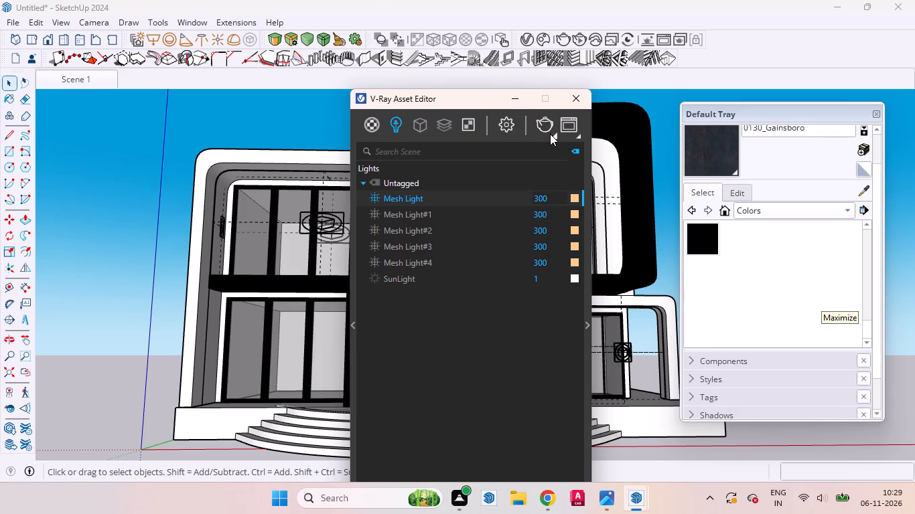
click(554, 135)
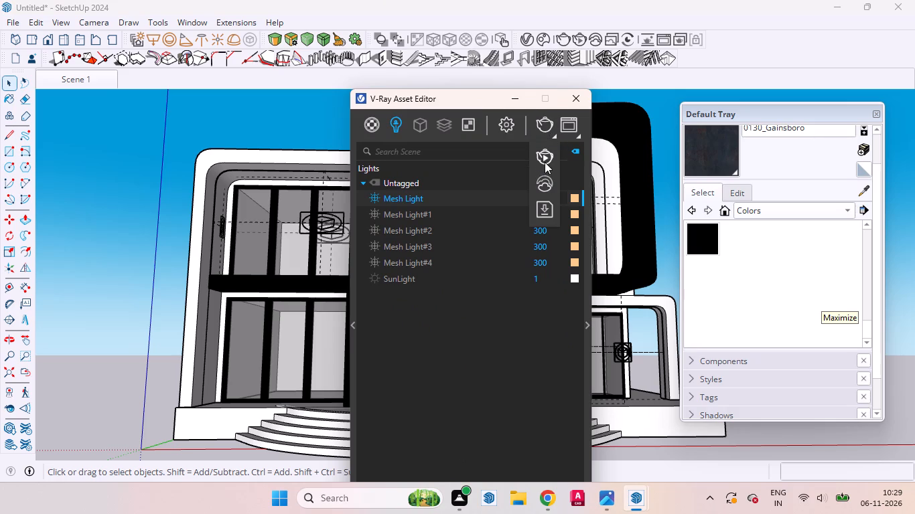
click(545, 161)
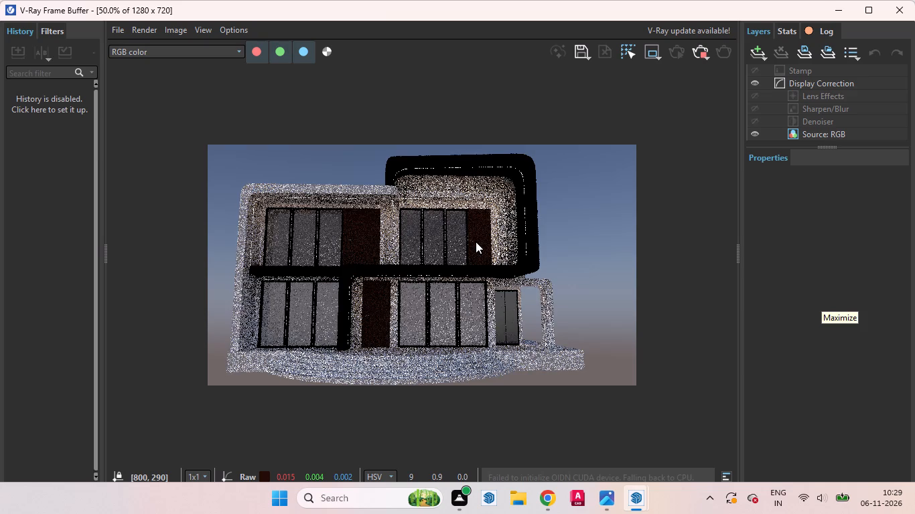
Examine the rendered facade in the V-Ray Frame Buffer, checking the warm light strips along the frames.
scroll(566, 161, up, 1)
scroll(679, 173, down, 2)
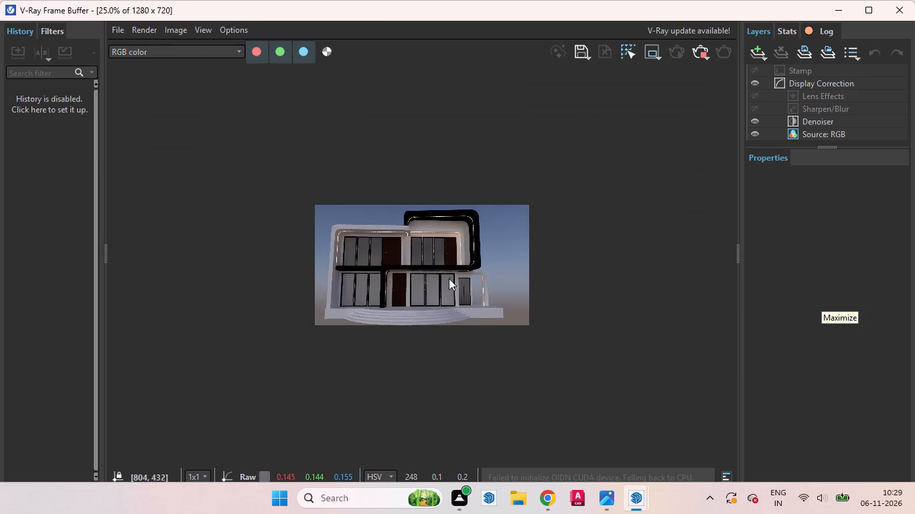
scroll(449, 279, up, 1)
middle_drag(536, 262, 524, 311)
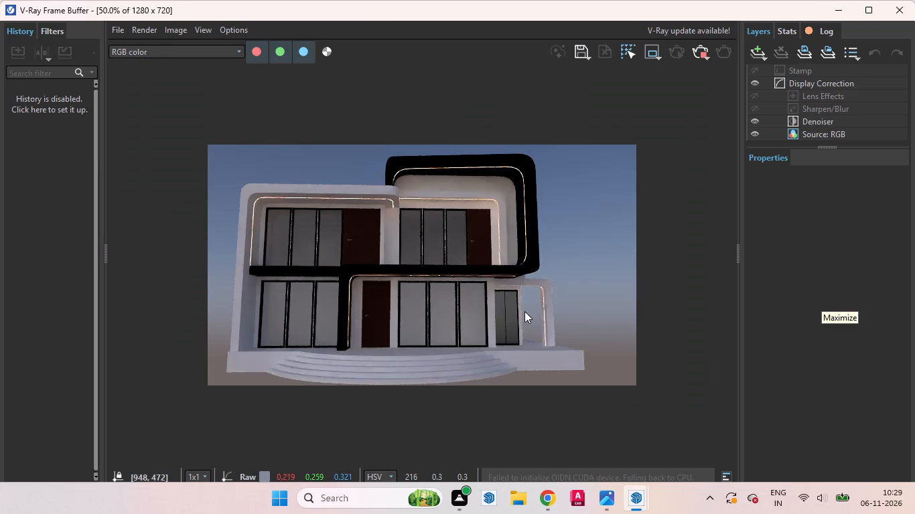
middle_drag(524, 311, 524, 313)
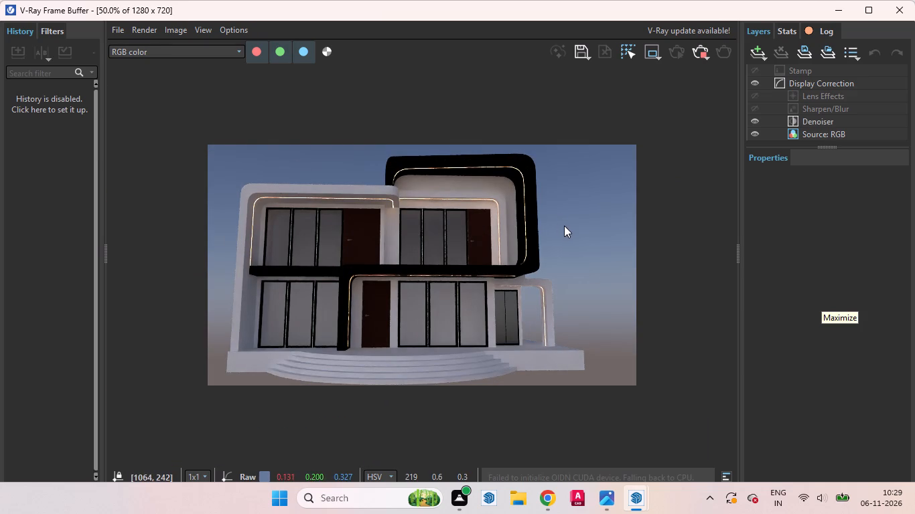
scroll(564, 226, down, 1)
scroll(362, 294, up, 1)
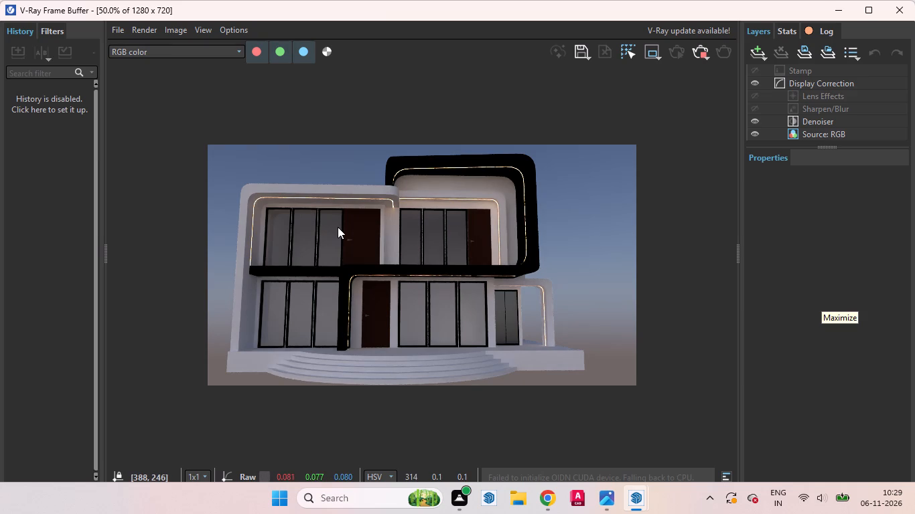
middle_drag(455, 313, 582, 416)
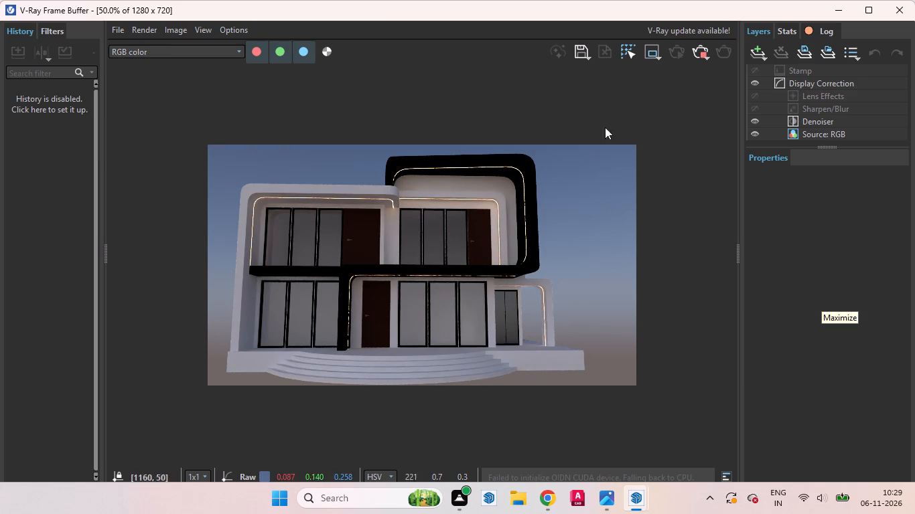
Stop the interactive render and minimise the V-Ray Frame Buffer and the Asset Editor.
click(699, 52)
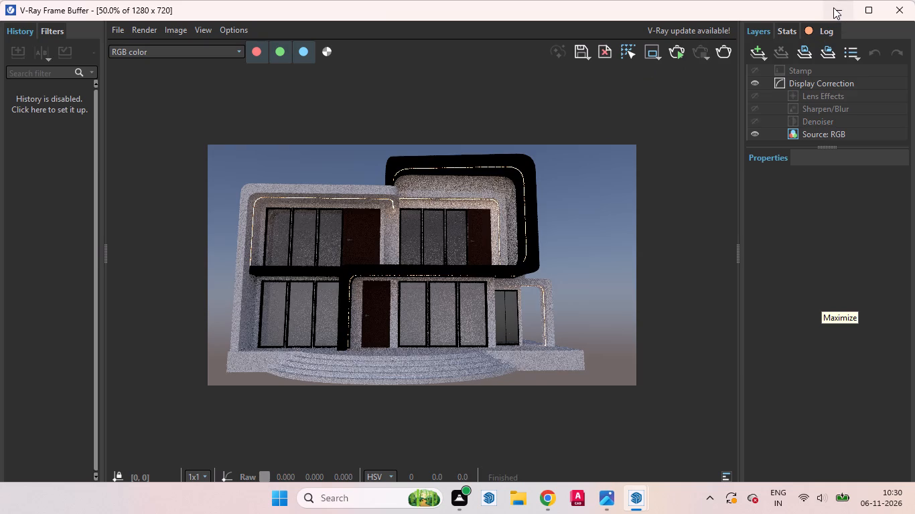
click(833, 7)
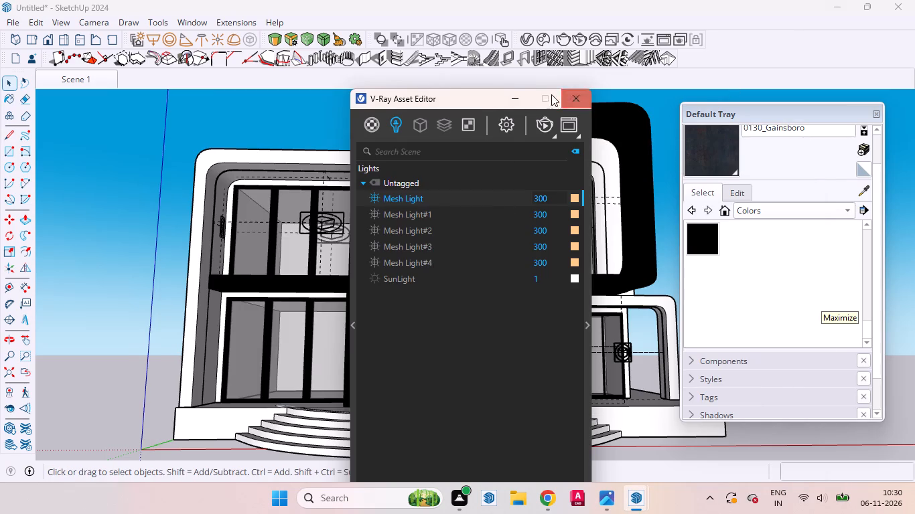
click(513, 94)
Open the upper black frame for editing and push the narrow front face of its left leg back about 1' 8 3/8".
middle_drag(469, 146, 675, 328)
scroll(620, 330, down, 8)
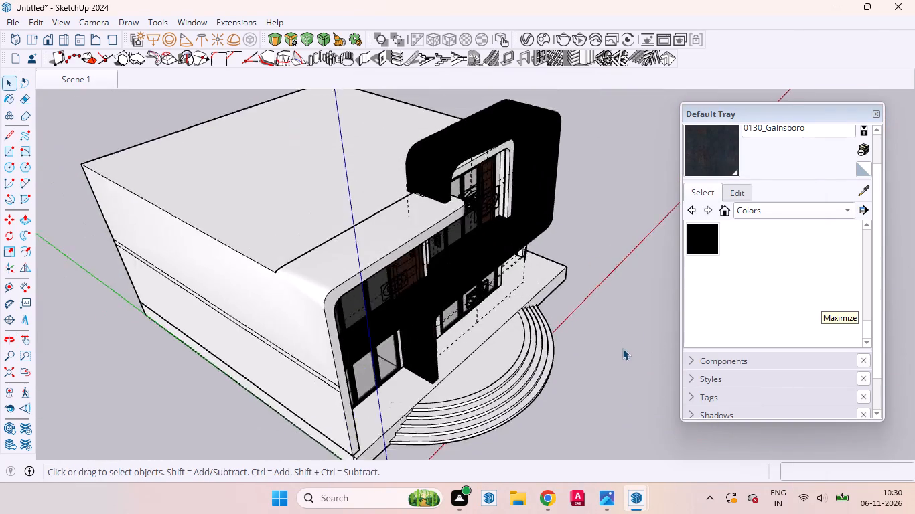
scroll(622, 348, down, 2)
scroll(567, 192, up, 5)
middle_drag(528, 265, 676, 183)
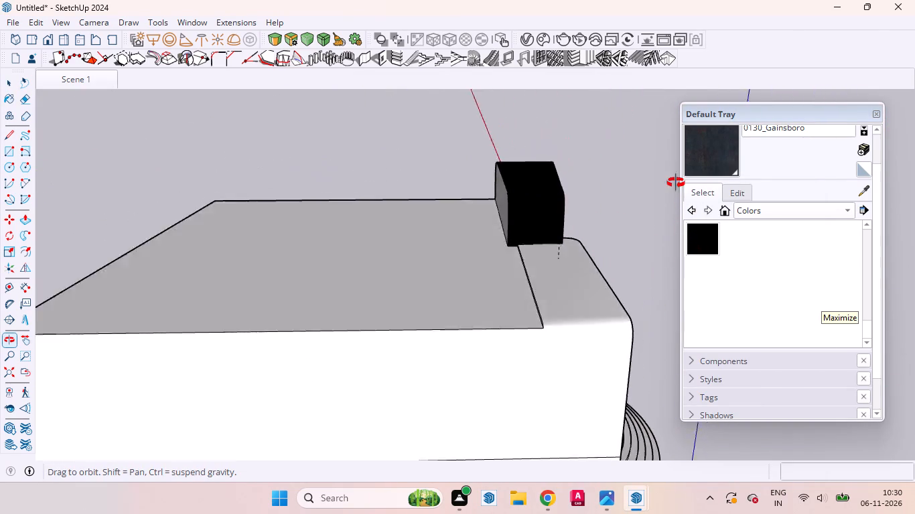
middle_drag(676, 183, 405, 361)
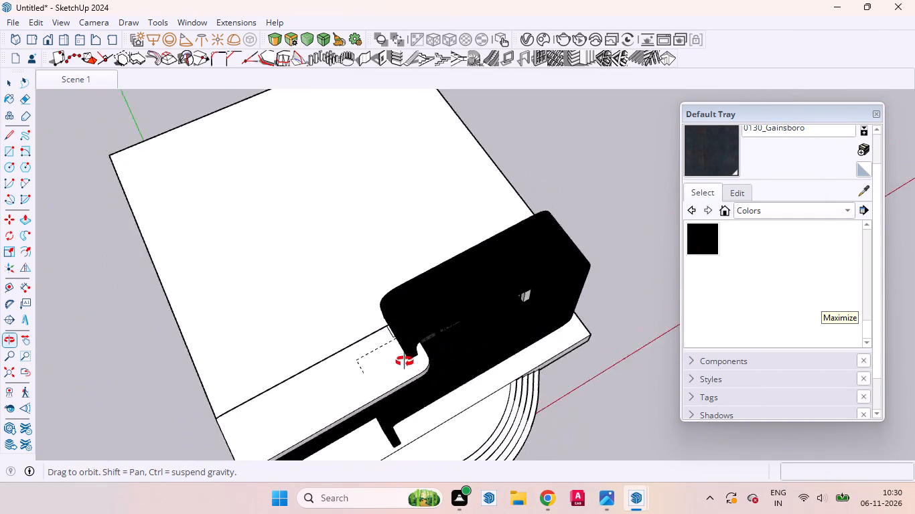
middle_drag(405, 361, 342, 268)
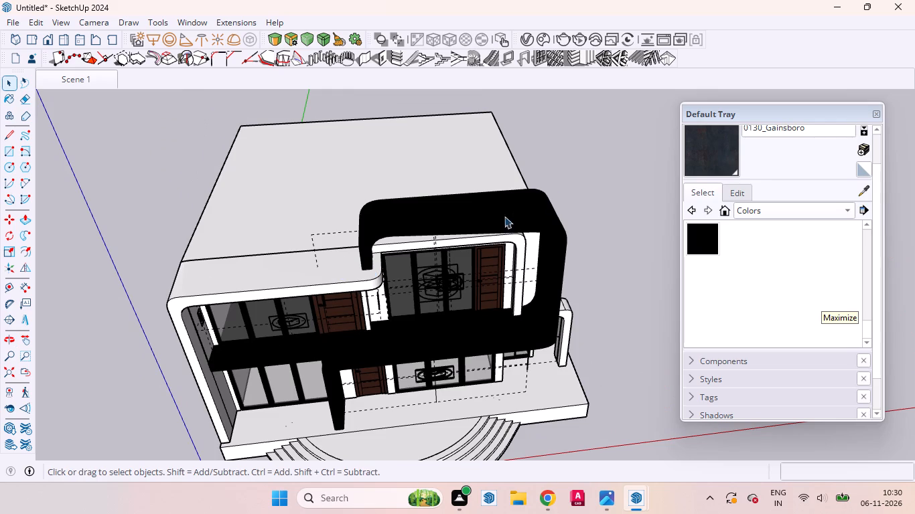
scroll(490, 224, up, 4)
click(470, 239)
double_click(453, 231)
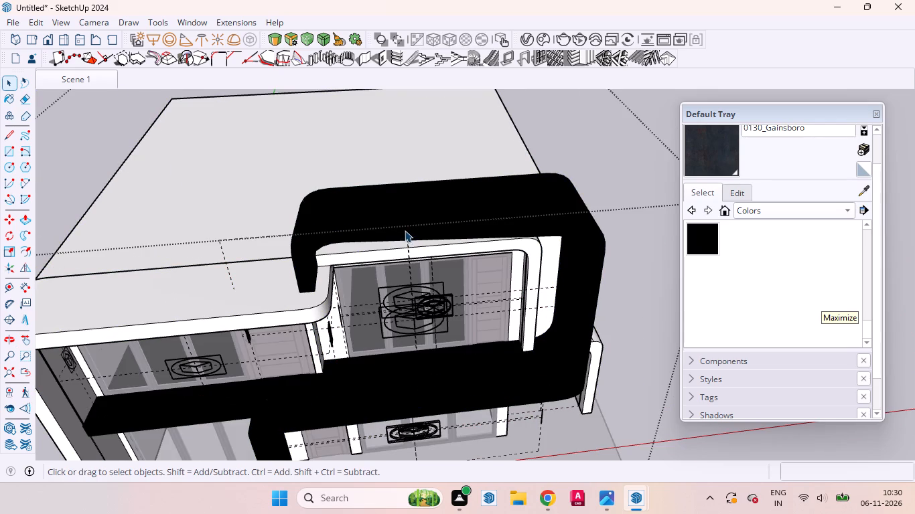
click(409, 232)
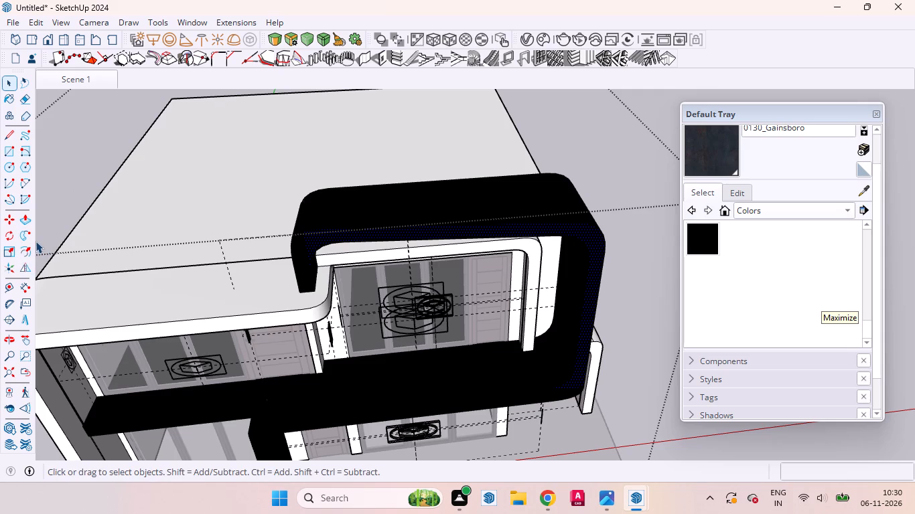
scroll(313, 279, up, 4)
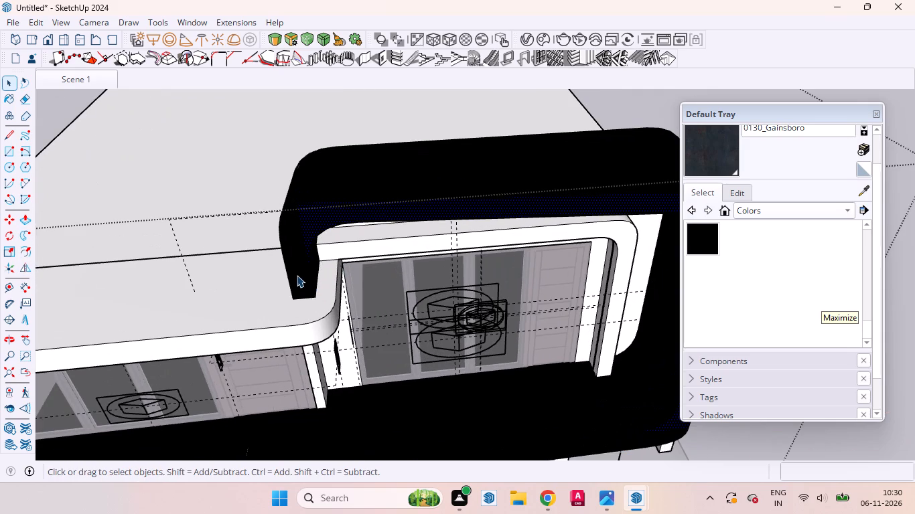
click(297, 275)
scroll(297, 255, down, 8)
middle_drag(314, 283, 286, 278)
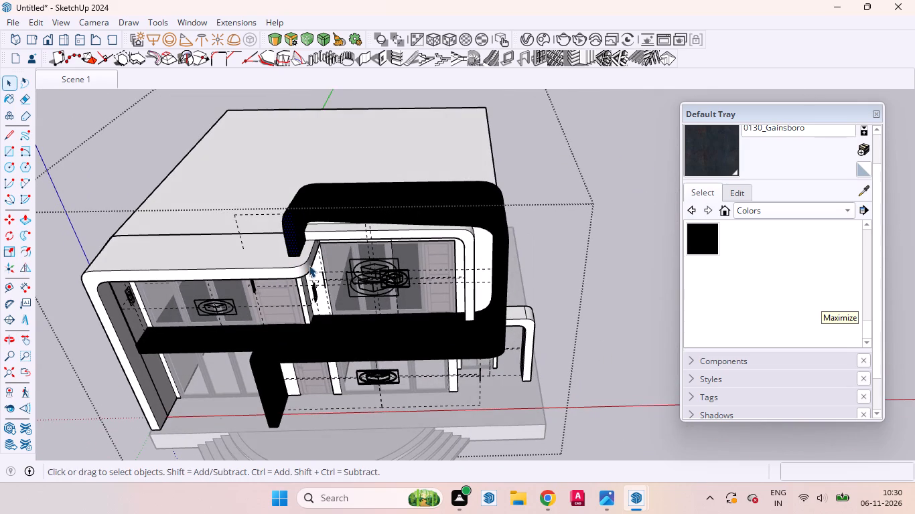
key(p)
scroll(291, 256, up, 5)
click(293, 236)
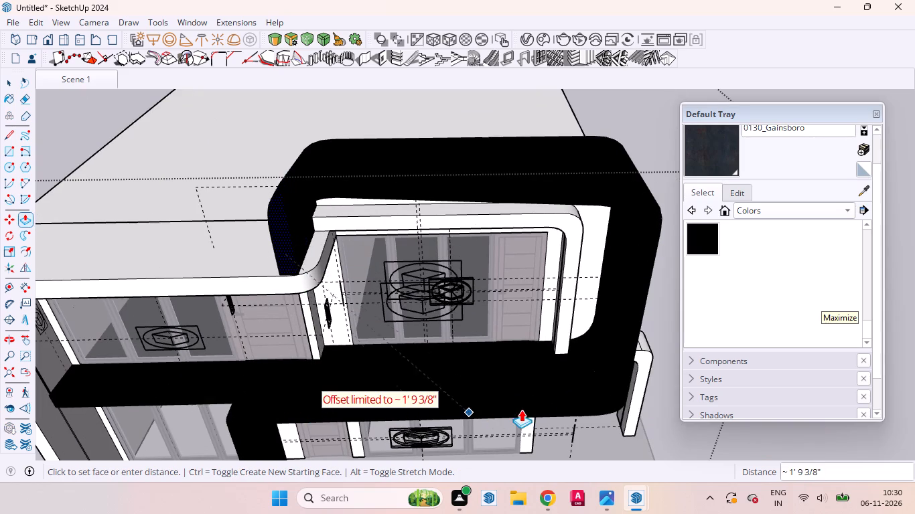
middle_drag(620, 292, 765, 141)
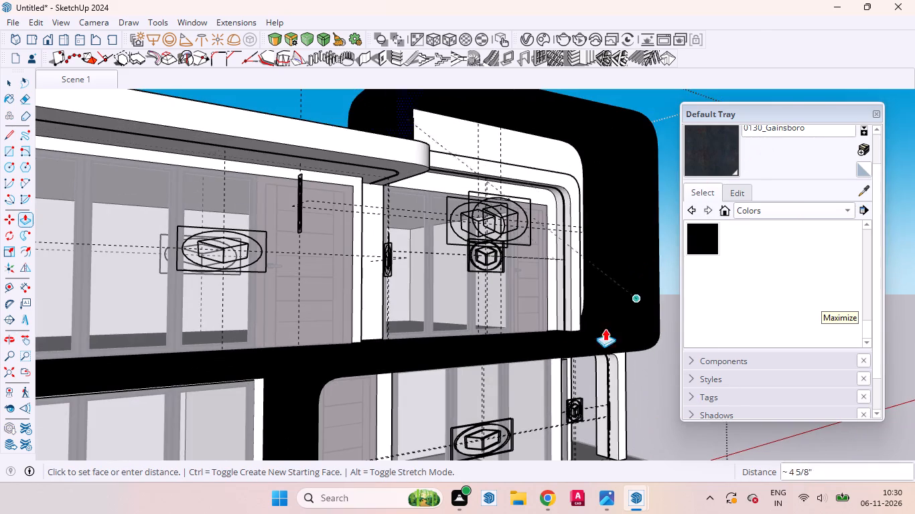
scroll(286, 379, up, 4)
middle_drag(224, 359, 410, 416)
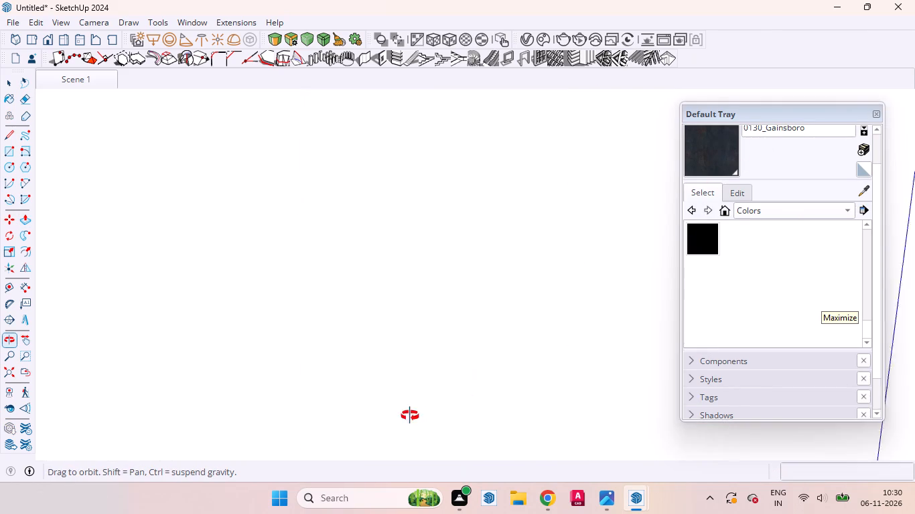
middle_drag(410, 416, 345, 473)
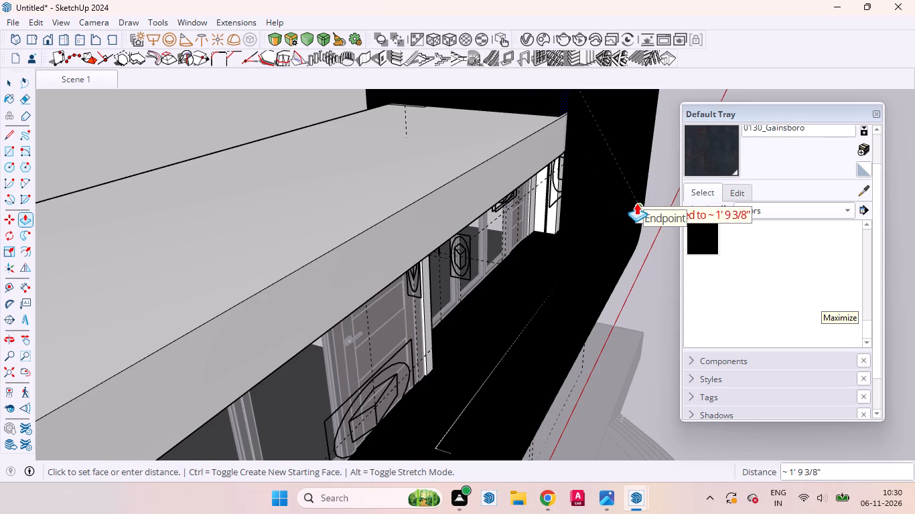
click(632, 235)
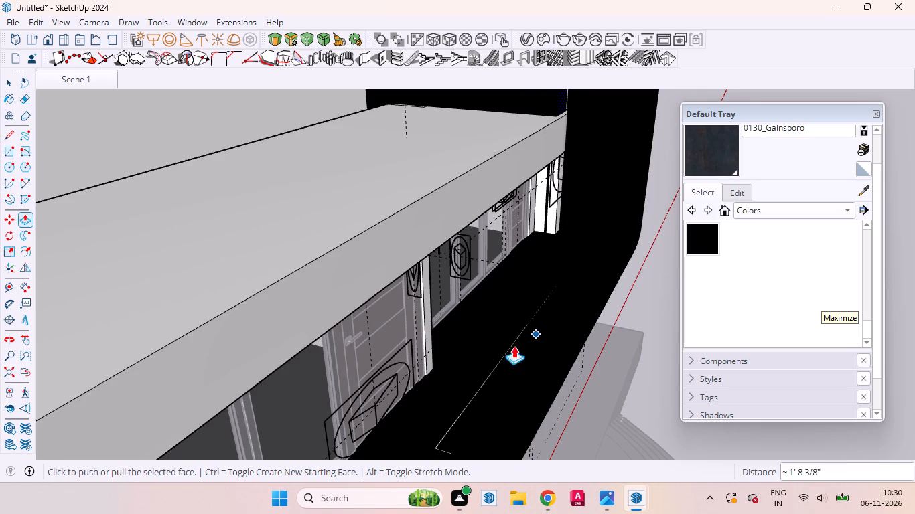
key(space)
Remove the black material from the upper frame's curved inner reveal and from its front face.
scroll(485, 375, down, 10)
scroll(574, 218, up, 9)
middle_drag(419, 292, 441, 342)
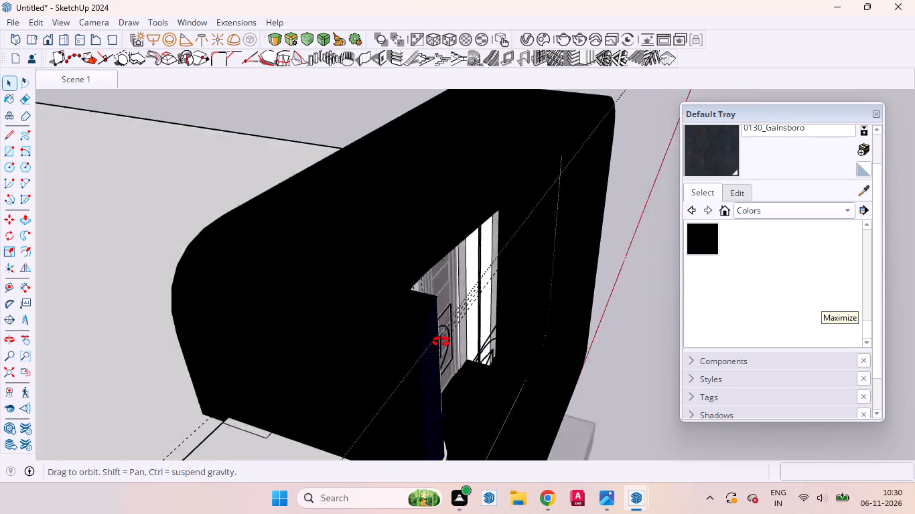
middle_drag(441, 342, 534, 246)
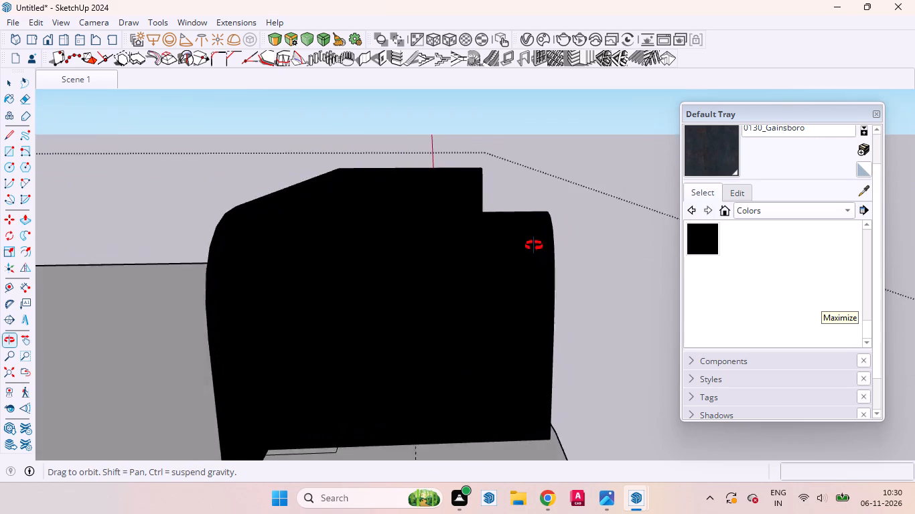
middle_drag(534, 246, 417, 284)
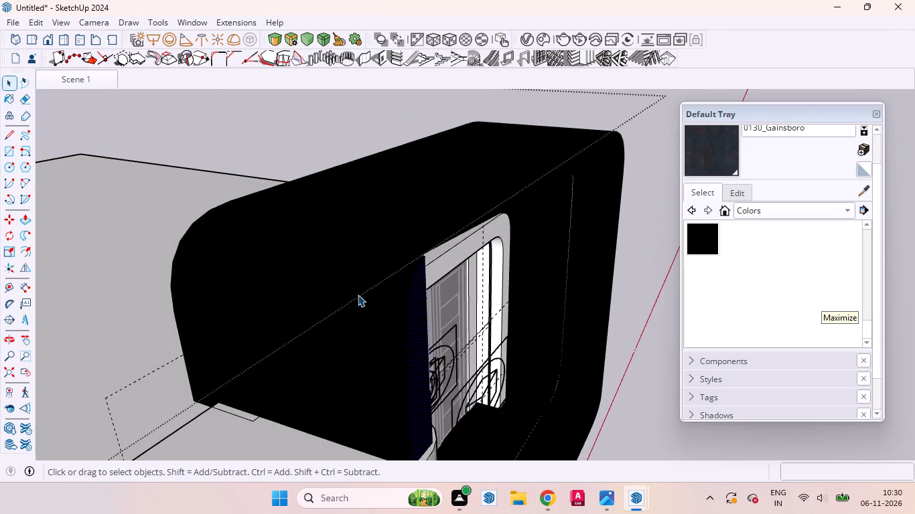
scroll(356, 294, down, 9)
middle_drag(414, 309, 145, 116)
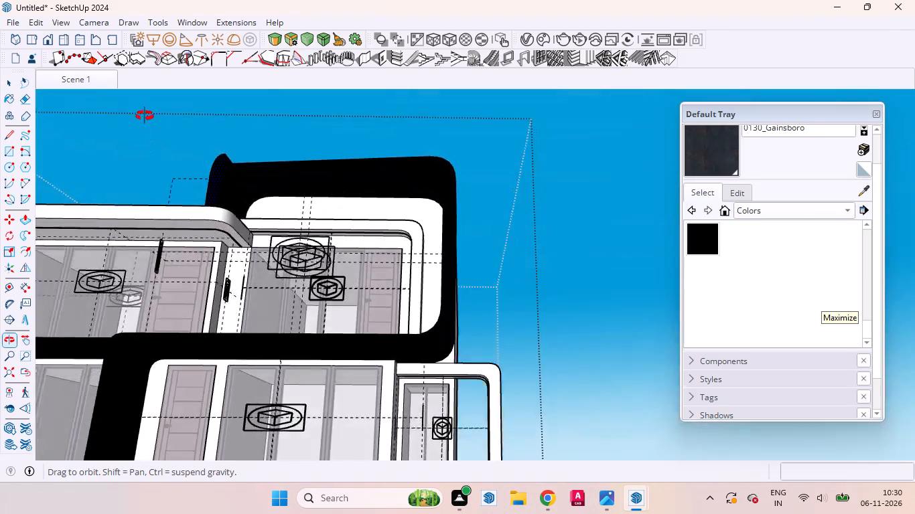
middle_drag(145, 116, 0, 139)
scroll(0, 139, up, 1)
click(516, 145)
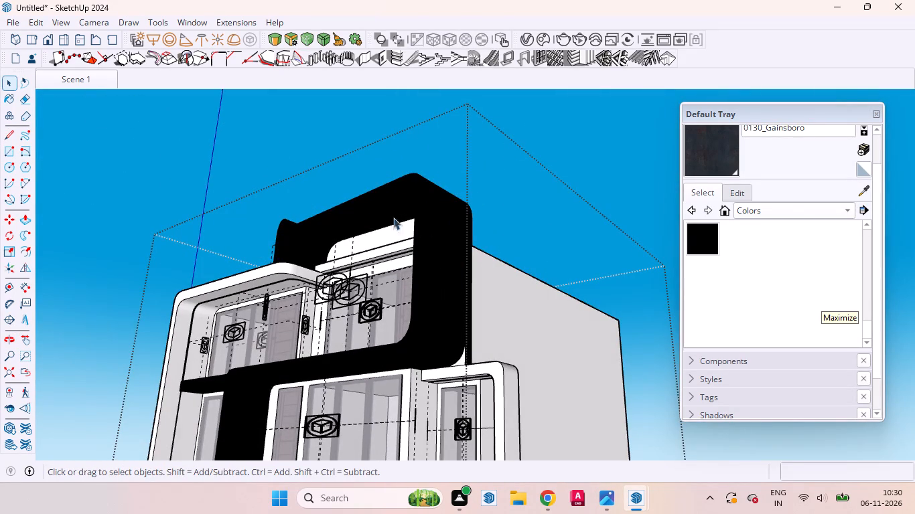
click(371, 215)
scroll(358, 212, up, 9)
click(362, 236)
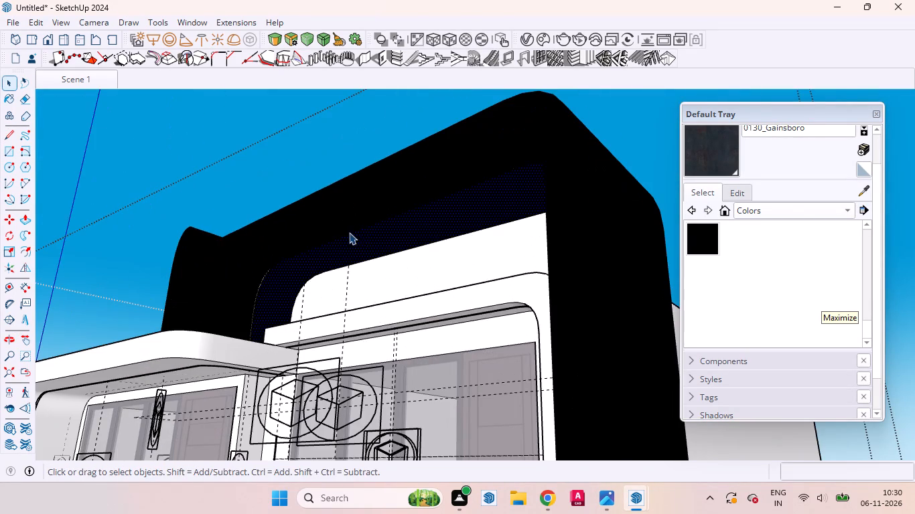
click(286, 236)
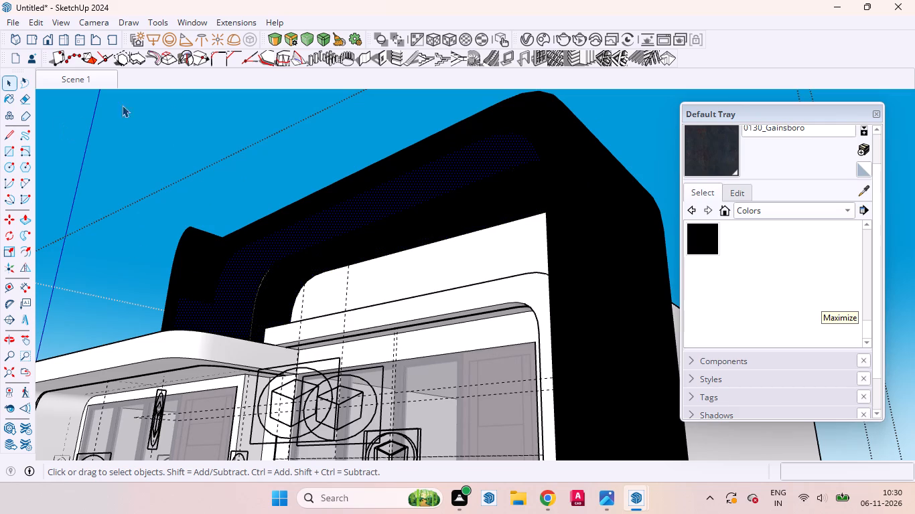
click(413, 41)
click(406, 163)
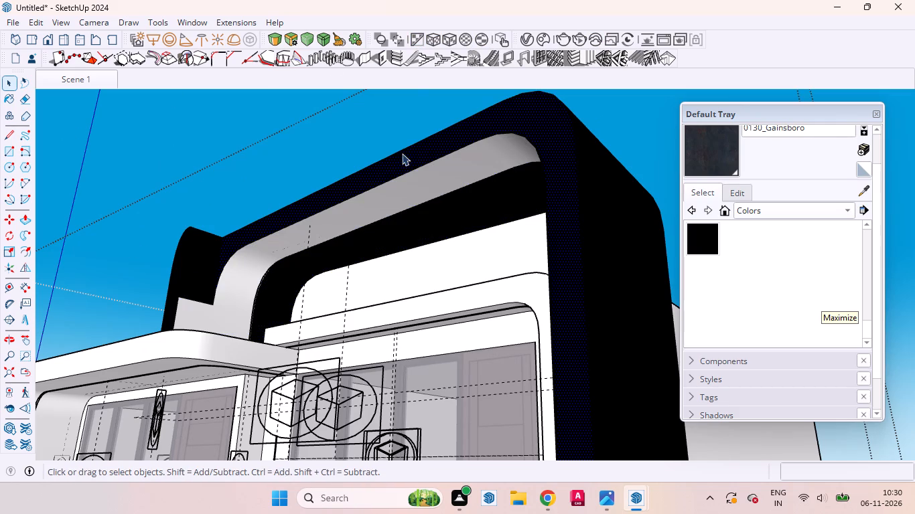
click(422, 39)
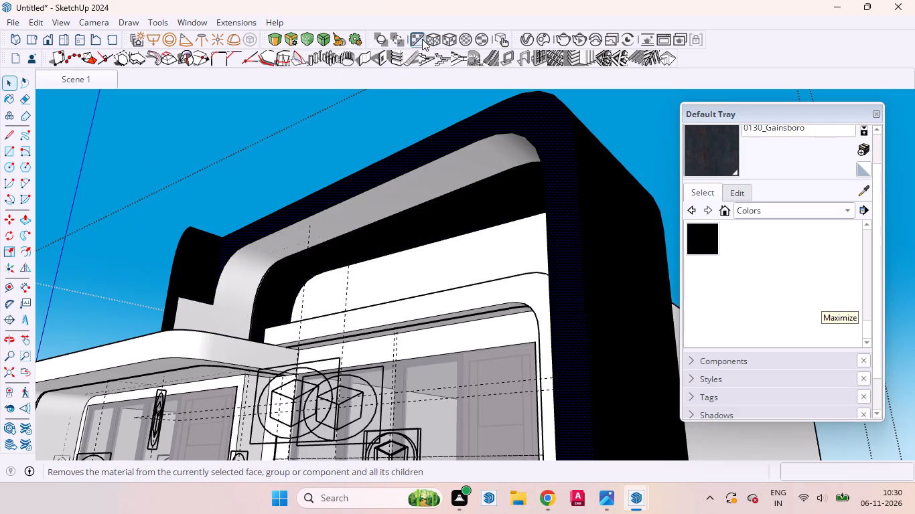
Remove the black material from the two small side faces at the left end of the frame's projecting front.
click(204, 259)
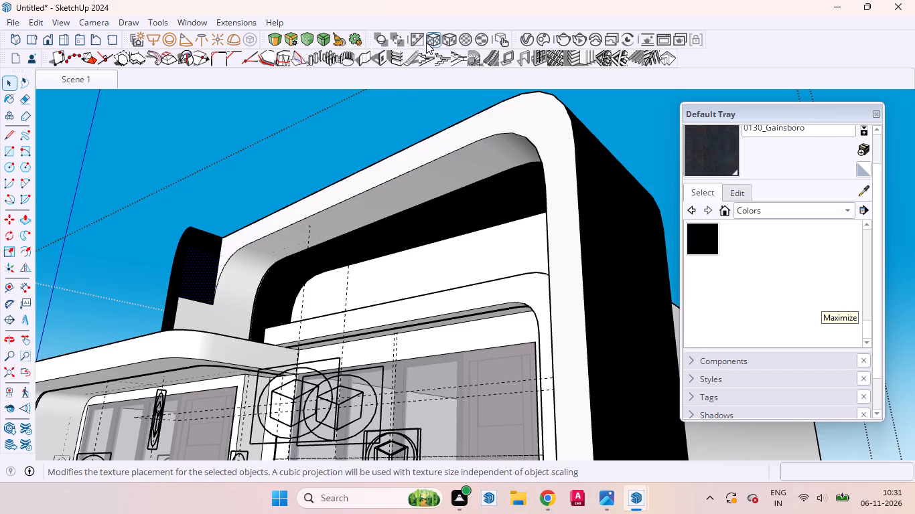
click(417, 40)
click(203, 244)
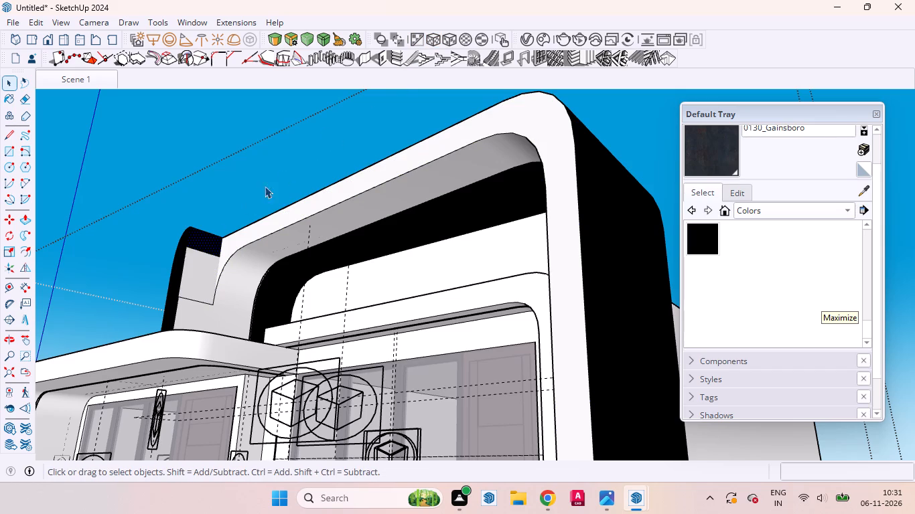
click(421, 35)
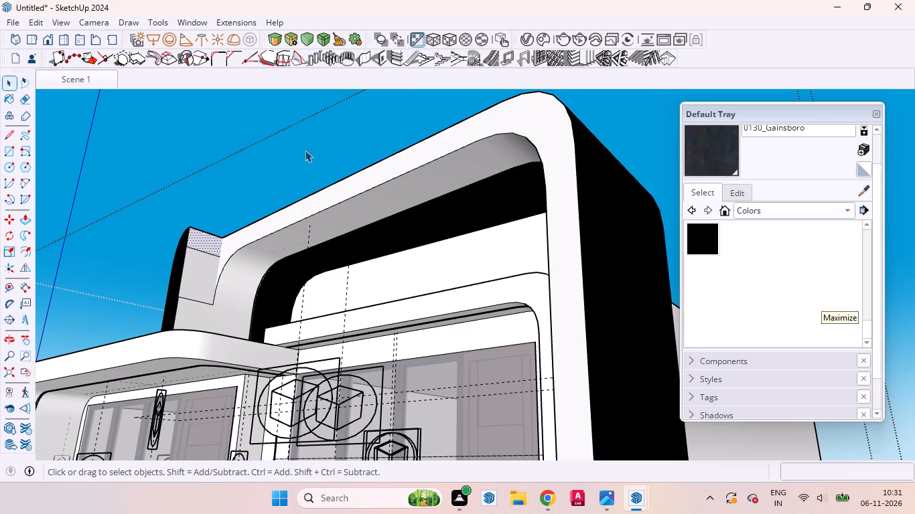
Push the upper side face at the frame's left end along the top beam about 17' 11", up to the rounded right corner.
scroll(200, 240, up, 4)
scroll(199, 247, down, 4)
middle_drag(261, 274, 220, 270)
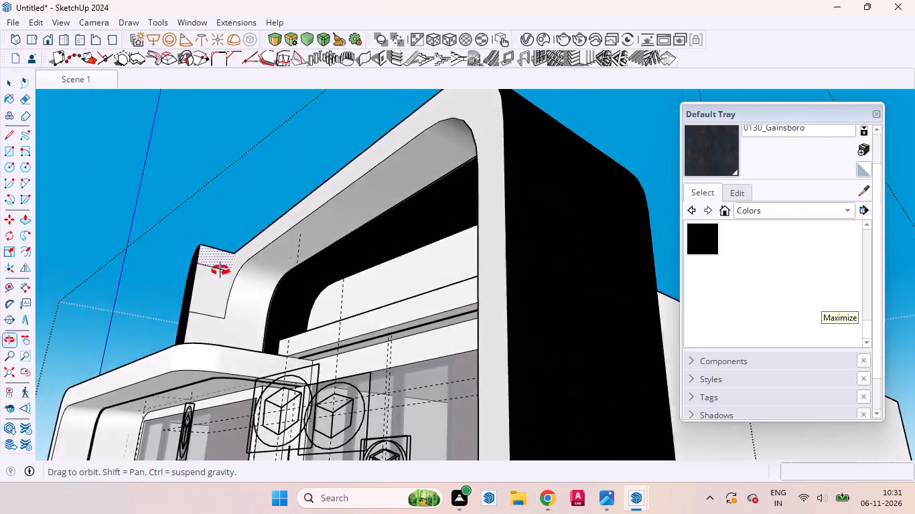
middle_drag(220, 270, 304, 310)
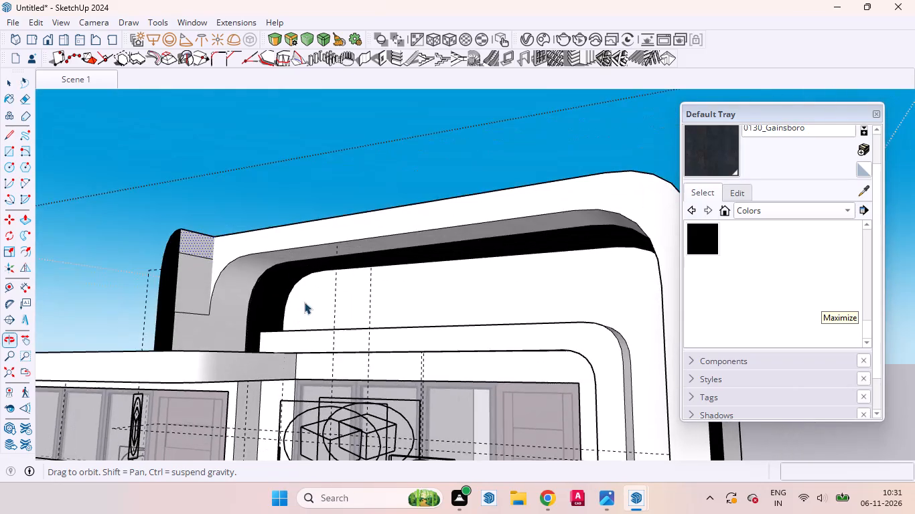
scroll(254, 260, up, 8)
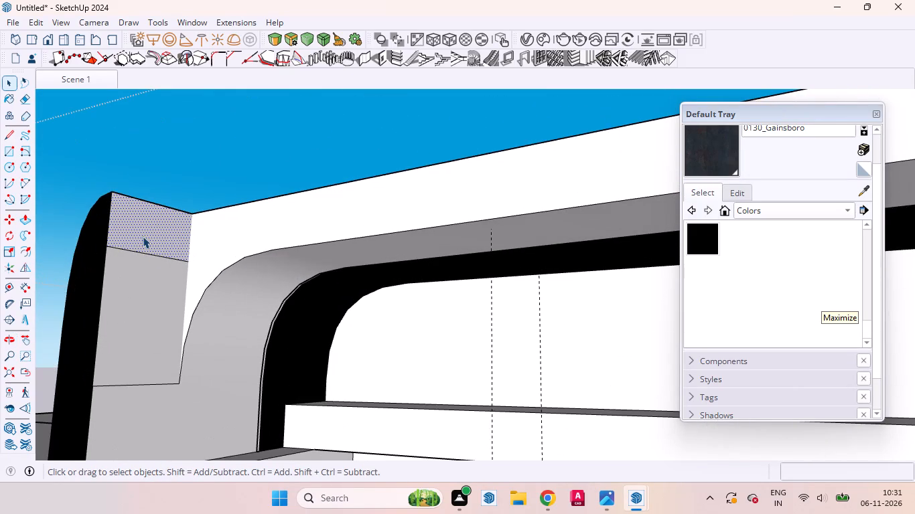
click(143, 236)
scroll(171, 272, down, 11)
middle_drag(202, 278, 323, 331)
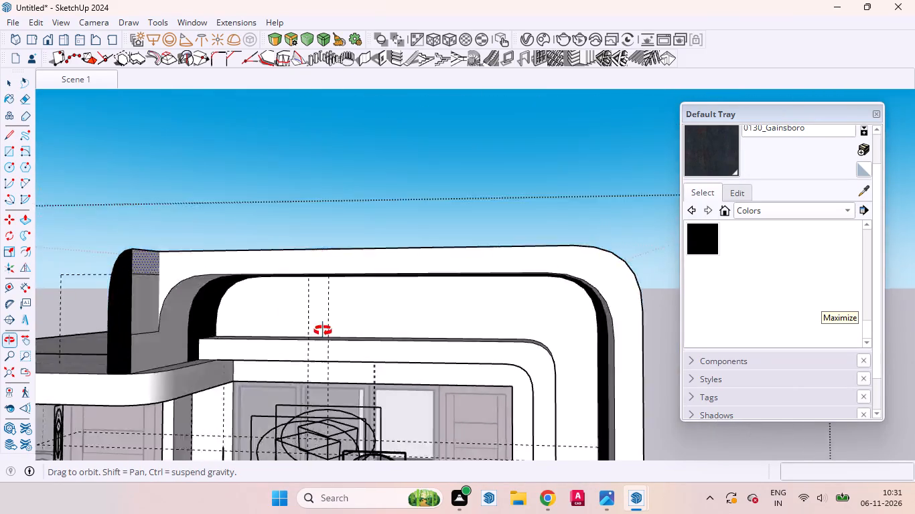
middle_drag(323, 331, 543, 439)
scroll(463, 359, down, 4)
scroll(491, 416, up, 4)
scroll(415, 373, down, 7)
scroll(360, 347, up, 1)
scroll(360, 347, down, 2)
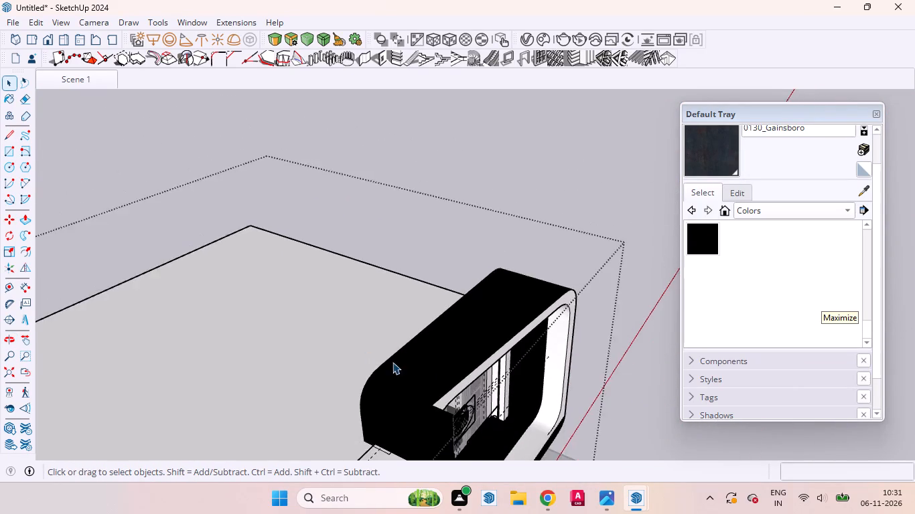
middle_drag(423, 407, 90, 336)
scroll(197, 249, up, 3)
scroll(203, 250, down, 2)
scroll(205, 251, up, 8)
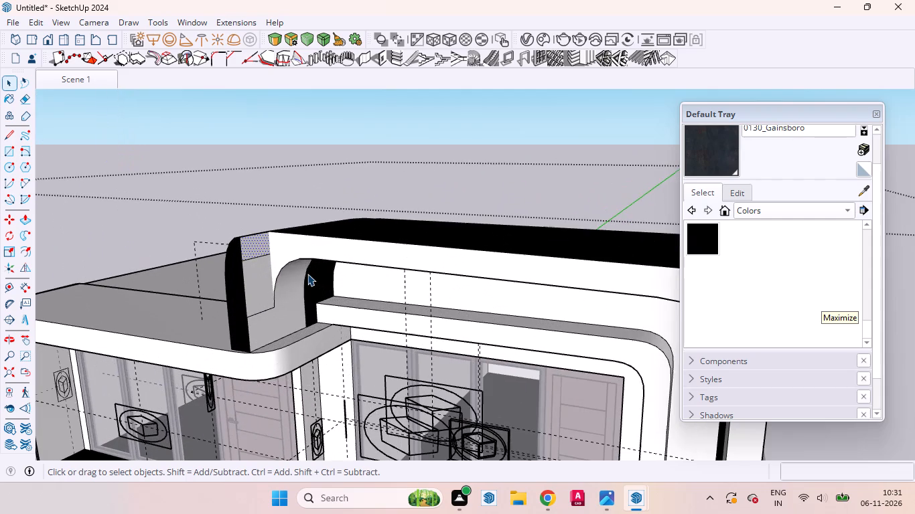
key(p)
click(259, 245)
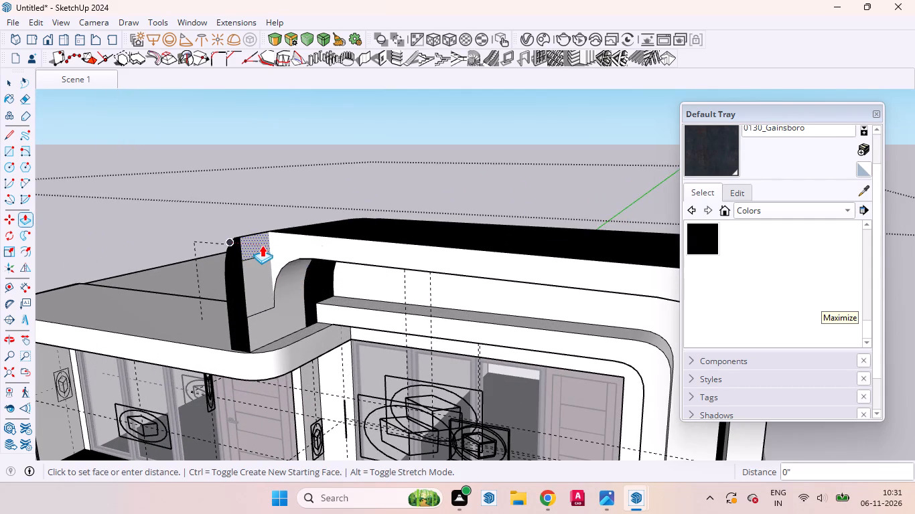
scroll(323, 248, down, 8)
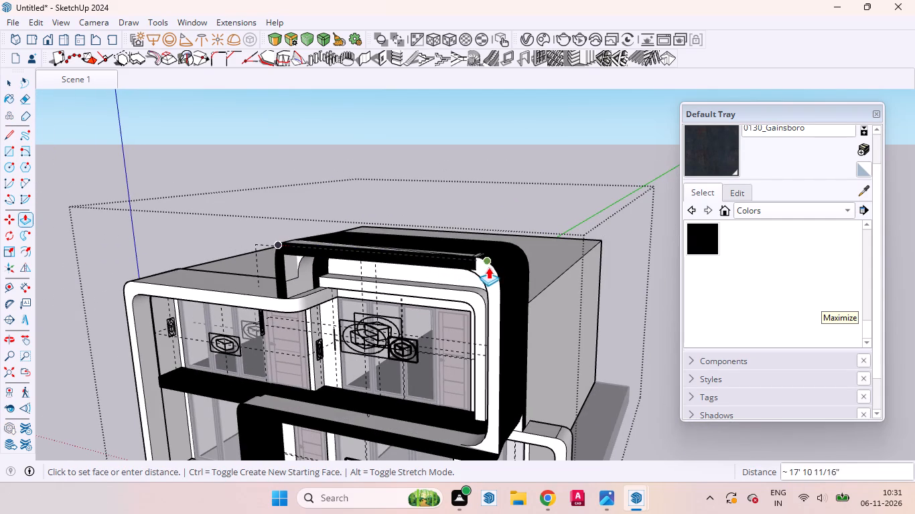
click(496, 268)
key(space)
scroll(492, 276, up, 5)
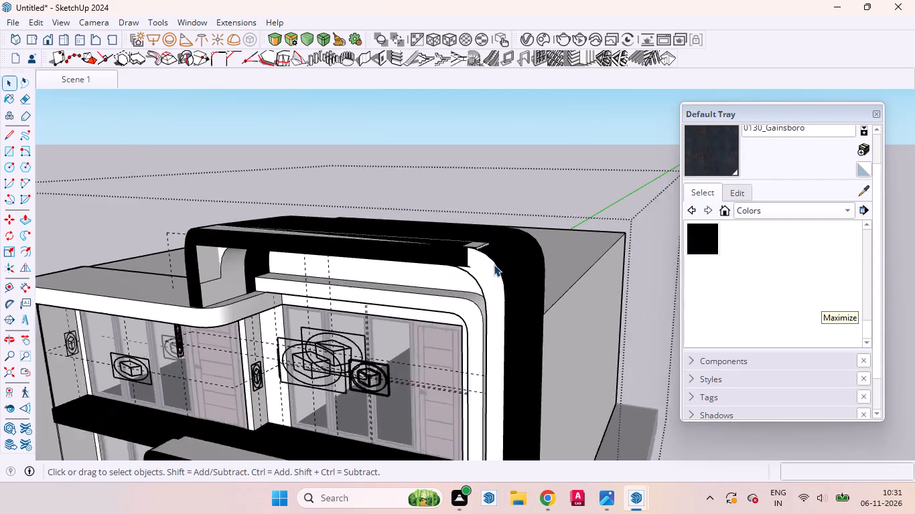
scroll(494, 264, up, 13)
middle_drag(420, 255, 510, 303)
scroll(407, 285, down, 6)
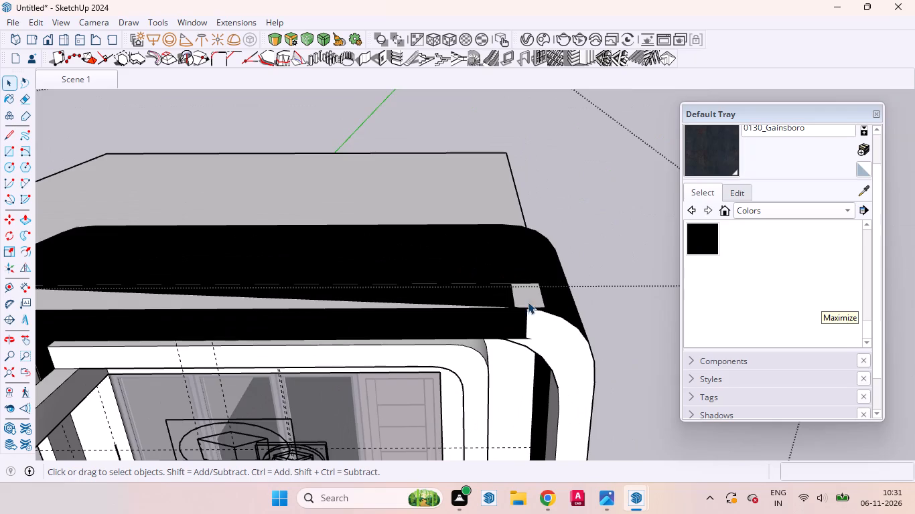
Push the small side face at the upper frame's rounded right corner about 10 7/16".
scroll(561, 303, up, 10)
middle_drag(541, 303, 404, 168)
scroll(484, 306, up, 10)
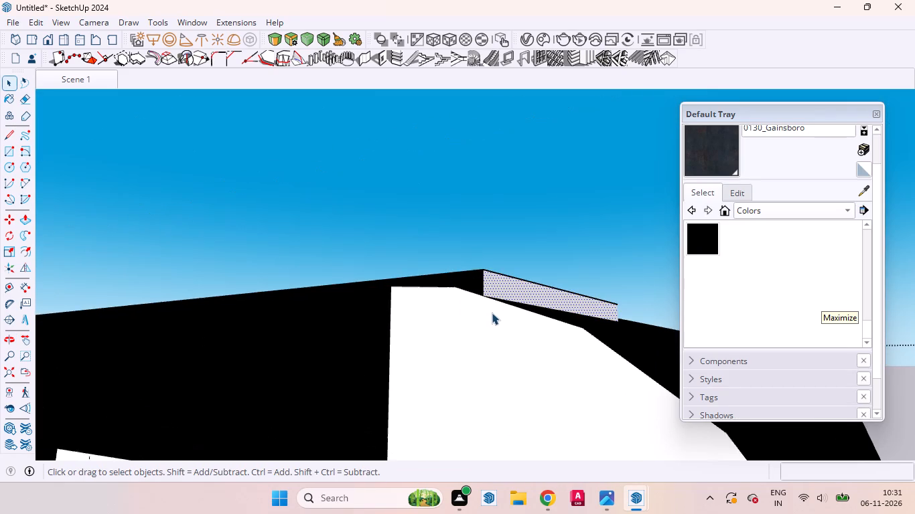
key(p)
scroll(500, 287, up, 5)
click(502, 281)
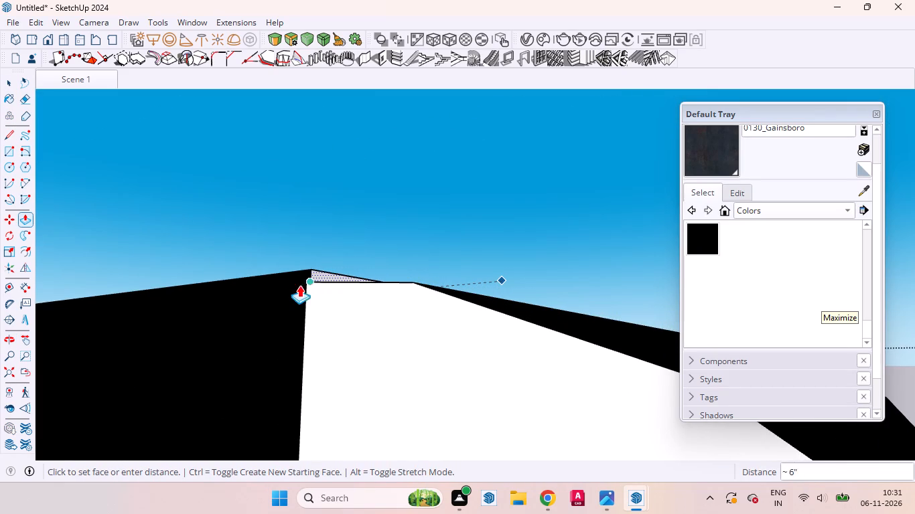
scroll(255, 287, down, 7)
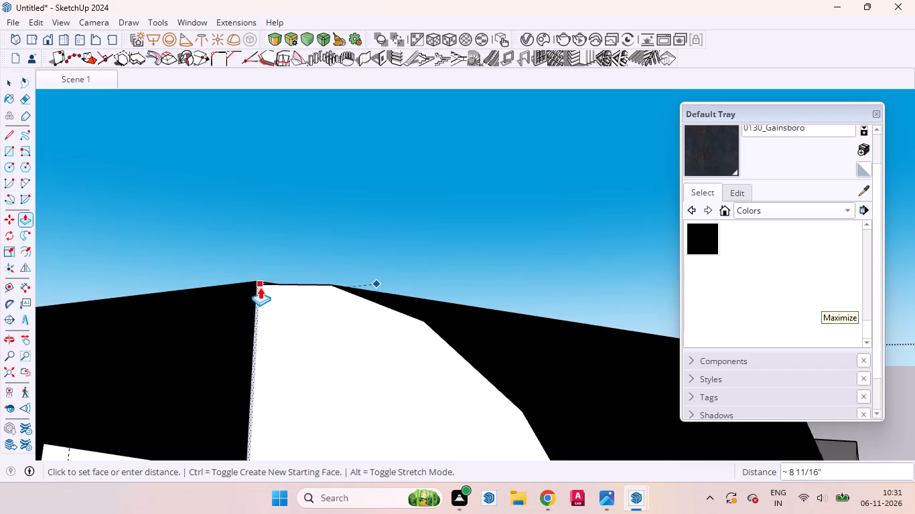
click(247, 292)
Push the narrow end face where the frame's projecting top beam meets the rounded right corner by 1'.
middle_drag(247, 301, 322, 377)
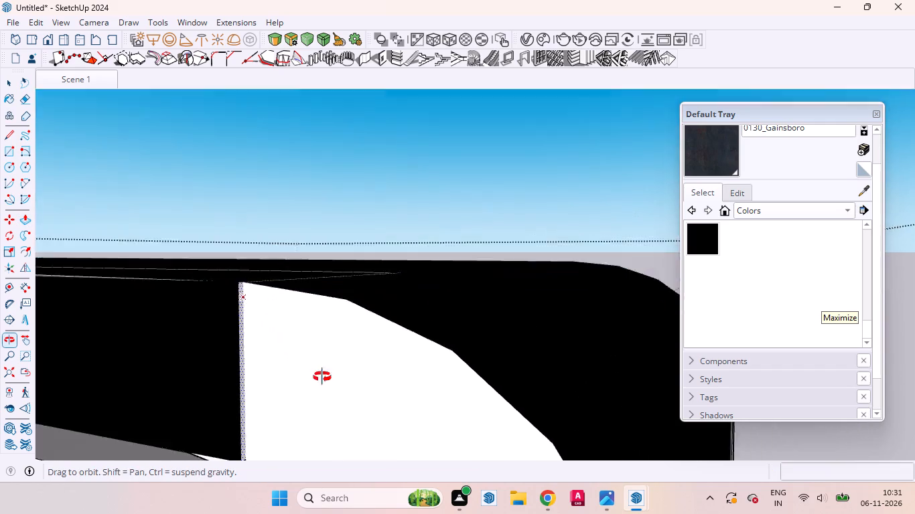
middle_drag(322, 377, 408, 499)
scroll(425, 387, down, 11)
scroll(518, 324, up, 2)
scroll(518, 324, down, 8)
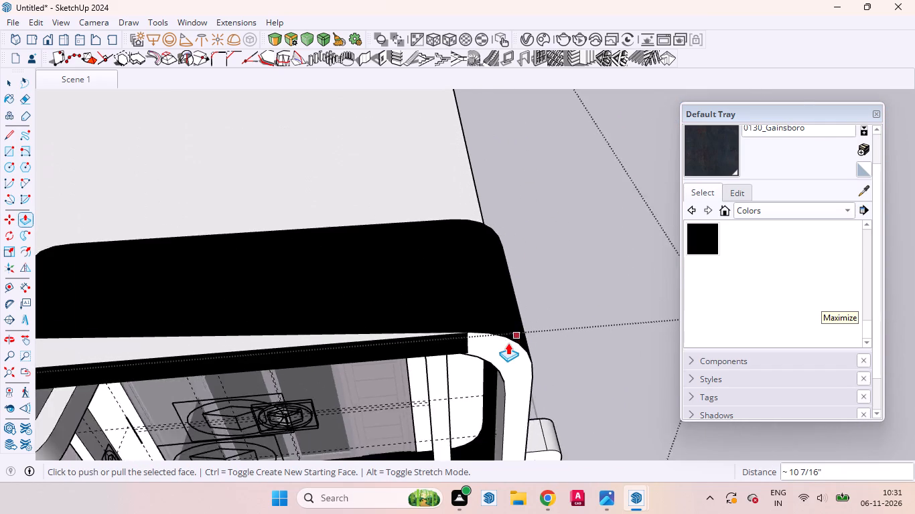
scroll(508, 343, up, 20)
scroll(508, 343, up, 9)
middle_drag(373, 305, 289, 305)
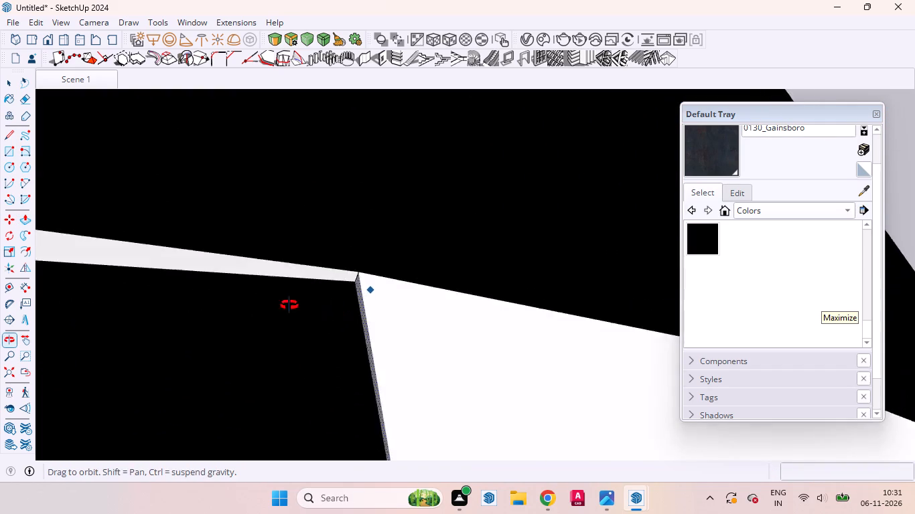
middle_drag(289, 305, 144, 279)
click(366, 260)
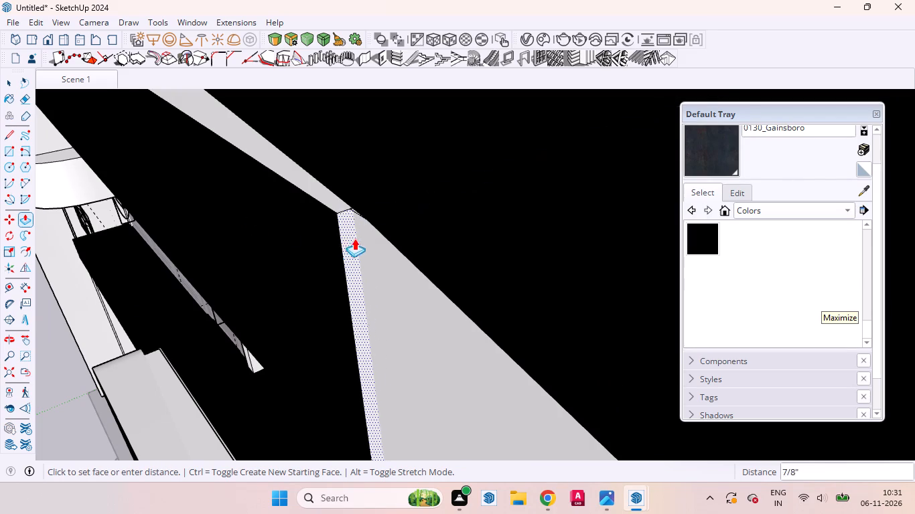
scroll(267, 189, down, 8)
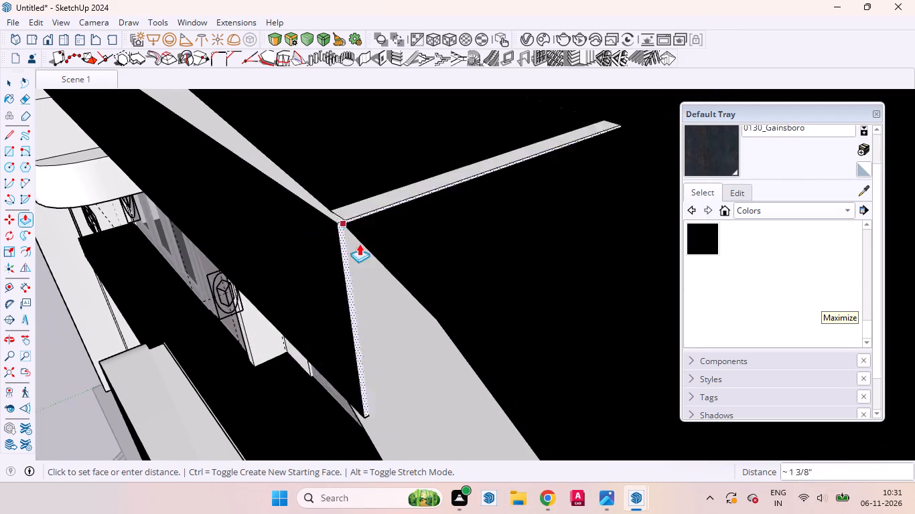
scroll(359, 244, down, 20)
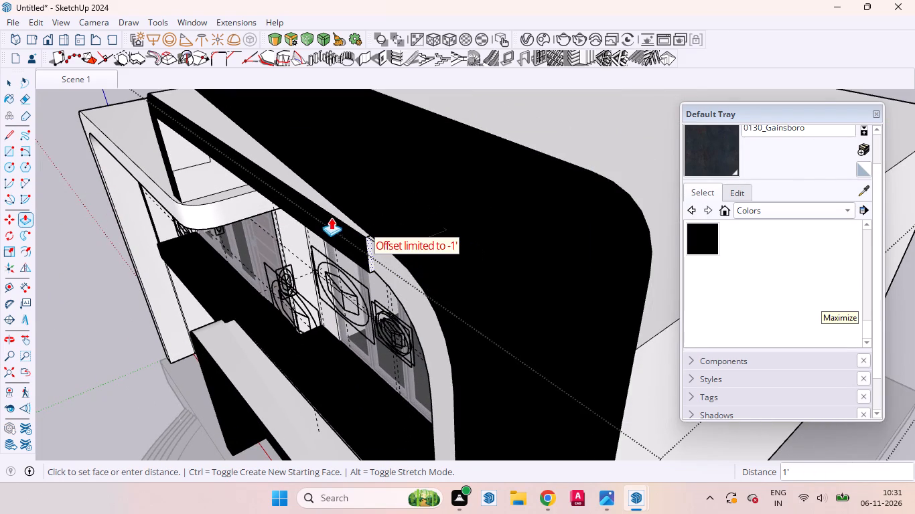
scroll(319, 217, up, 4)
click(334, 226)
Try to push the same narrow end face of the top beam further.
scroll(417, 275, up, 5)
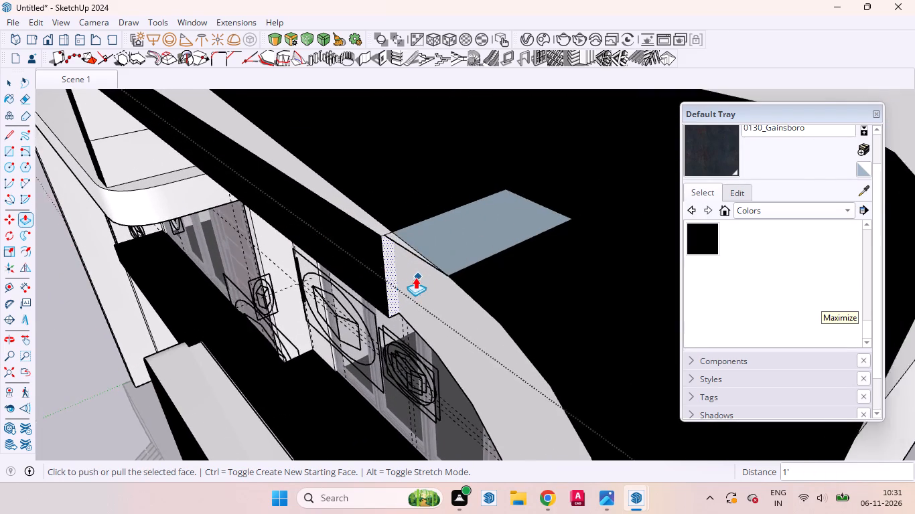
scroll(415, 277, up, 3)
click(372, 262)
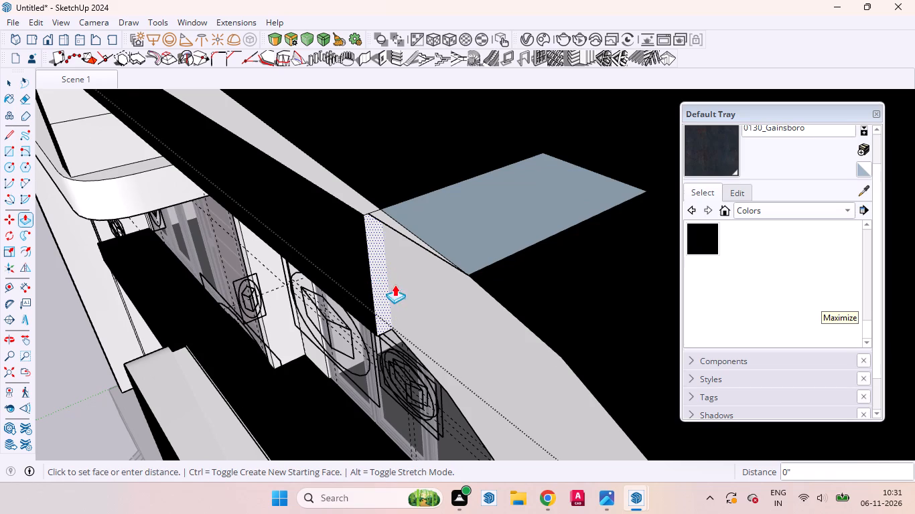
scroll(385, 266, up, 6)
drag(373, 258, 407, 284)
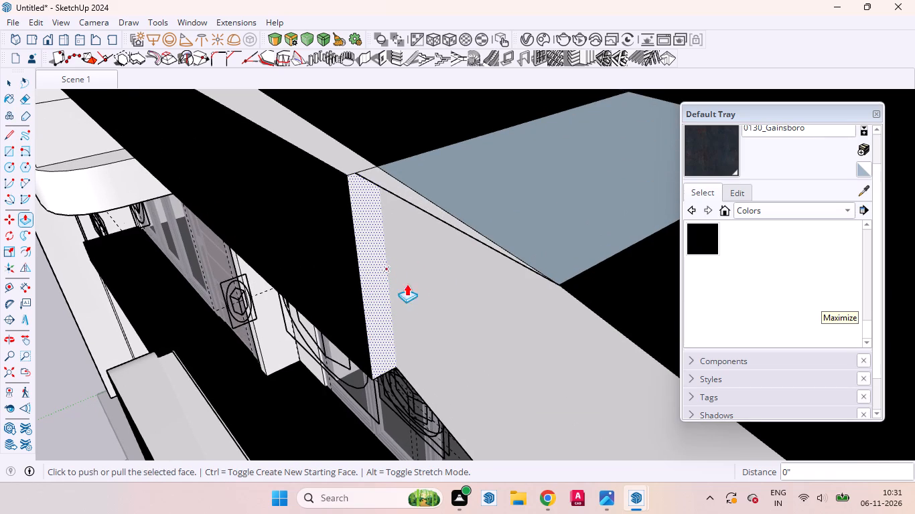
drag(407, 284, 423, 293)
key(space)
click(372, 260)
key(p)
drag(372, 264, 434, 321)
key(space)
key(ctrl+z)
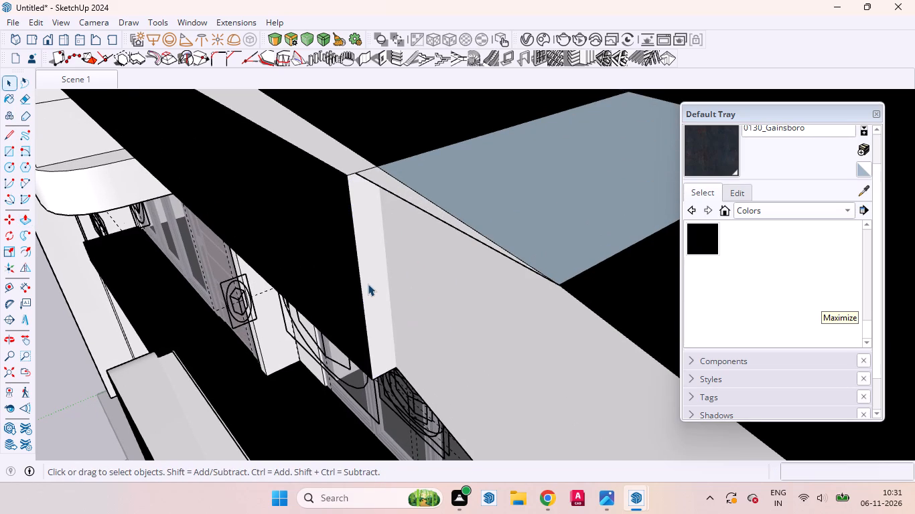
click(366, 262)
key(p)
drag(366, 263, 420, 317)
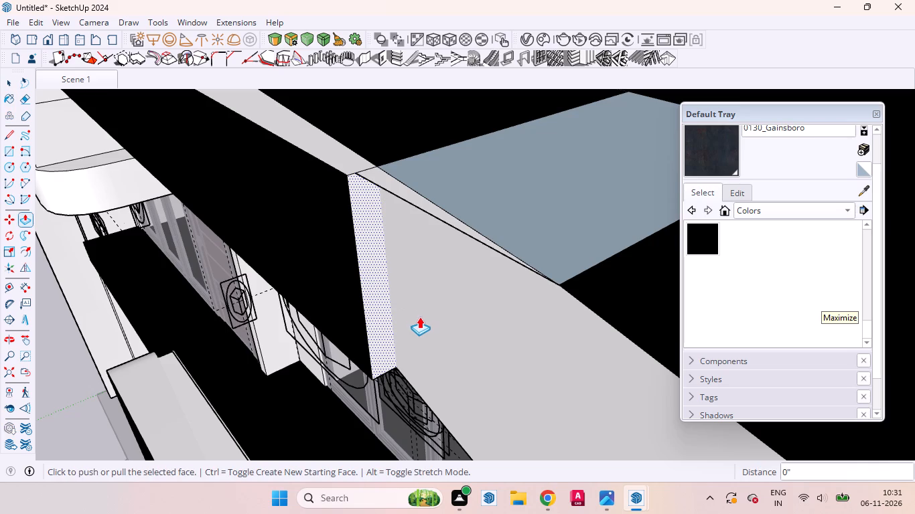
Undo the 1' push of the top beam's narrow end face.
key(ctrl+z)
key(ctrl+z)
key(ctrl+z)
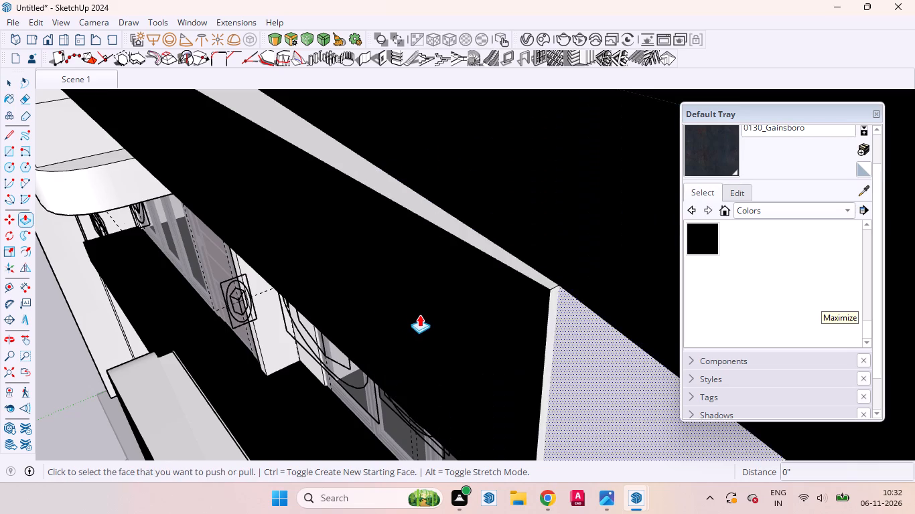
Push the top beam's narrow end face at the rounded right corner about 4 3/16".
scroll(405, 313, down, 8)
scroll(490, 270, up, 1)
scroll(490, 270, down, 2)
scroll(476, 372, down, 5)
scroll(492, 331, up, 16)
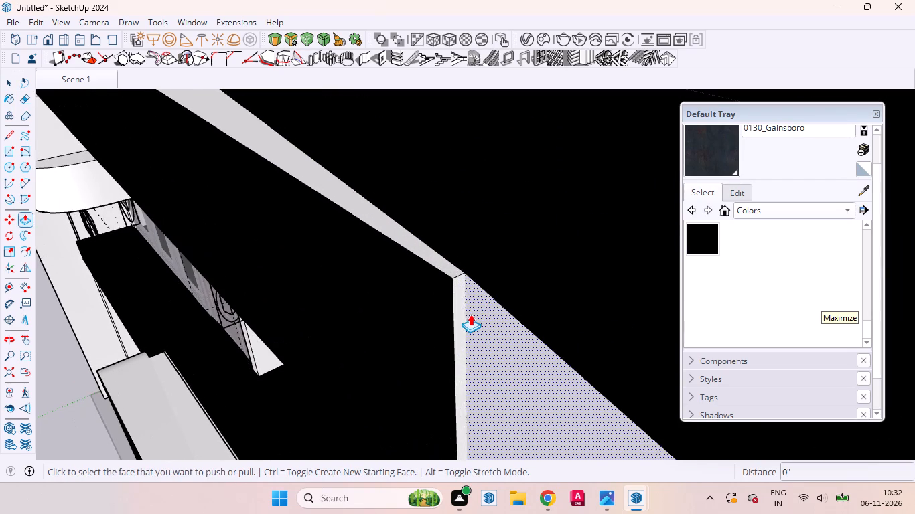
click(459, 300)
scroll(477, 319, down, 1)
scroll(477, 319, up, 3)
scroll(477, 319, down, 6)
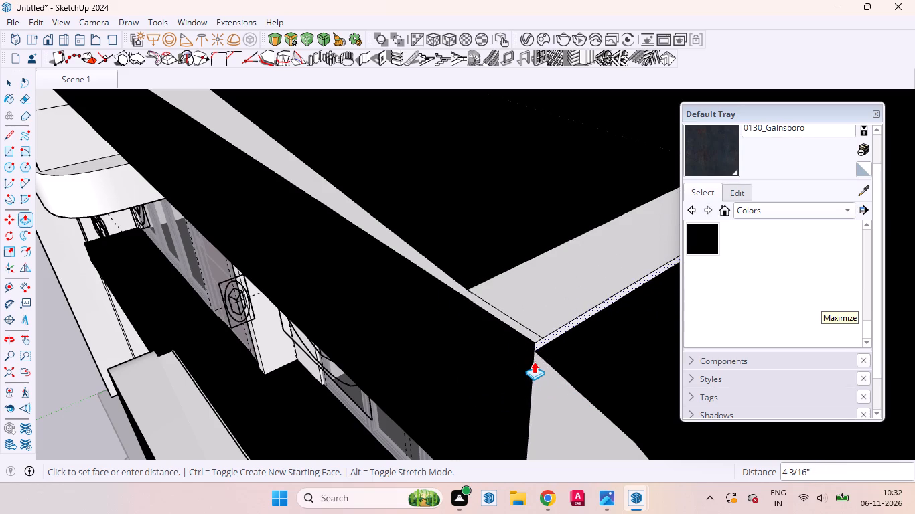
click(534, 361)
scroll(464, 360, down, 18)
scroll(512, 327, up, 1)
scroll(512, 327, down, 6)
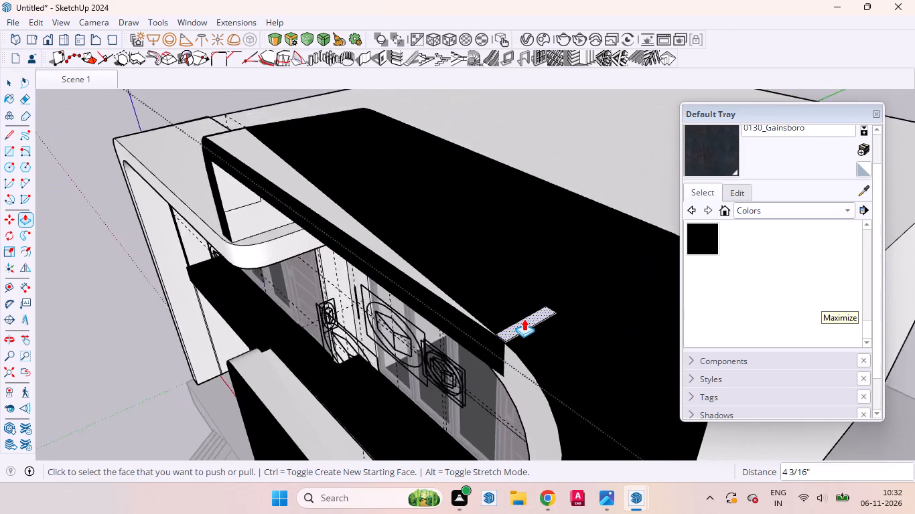
scroll(524, 319, down, 6)
key(space)
scroll(406, 382, down, 6)
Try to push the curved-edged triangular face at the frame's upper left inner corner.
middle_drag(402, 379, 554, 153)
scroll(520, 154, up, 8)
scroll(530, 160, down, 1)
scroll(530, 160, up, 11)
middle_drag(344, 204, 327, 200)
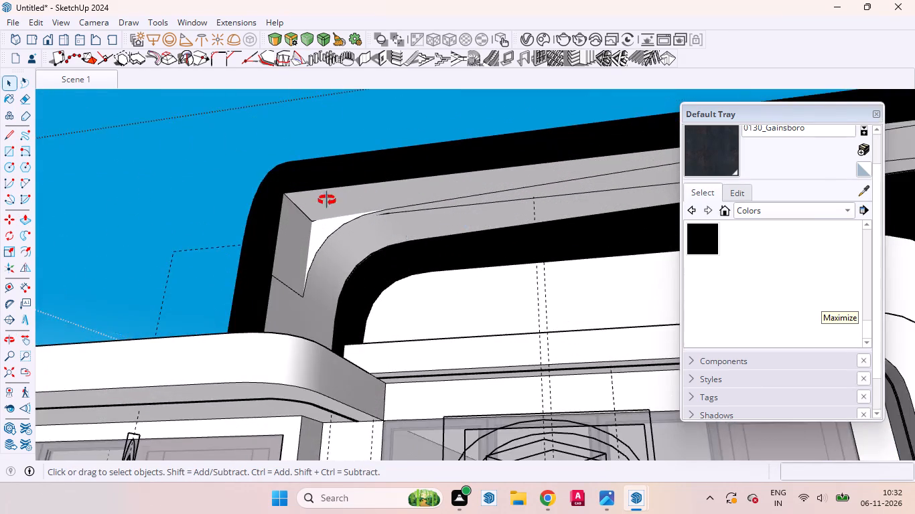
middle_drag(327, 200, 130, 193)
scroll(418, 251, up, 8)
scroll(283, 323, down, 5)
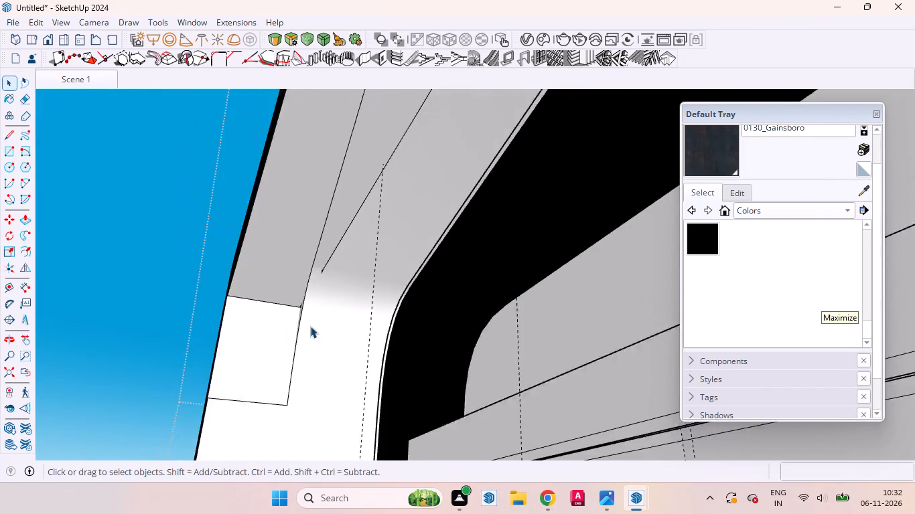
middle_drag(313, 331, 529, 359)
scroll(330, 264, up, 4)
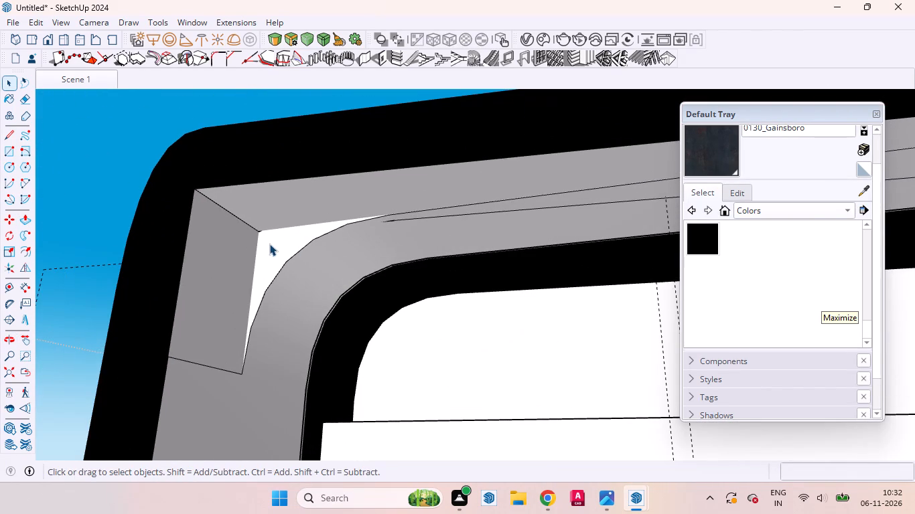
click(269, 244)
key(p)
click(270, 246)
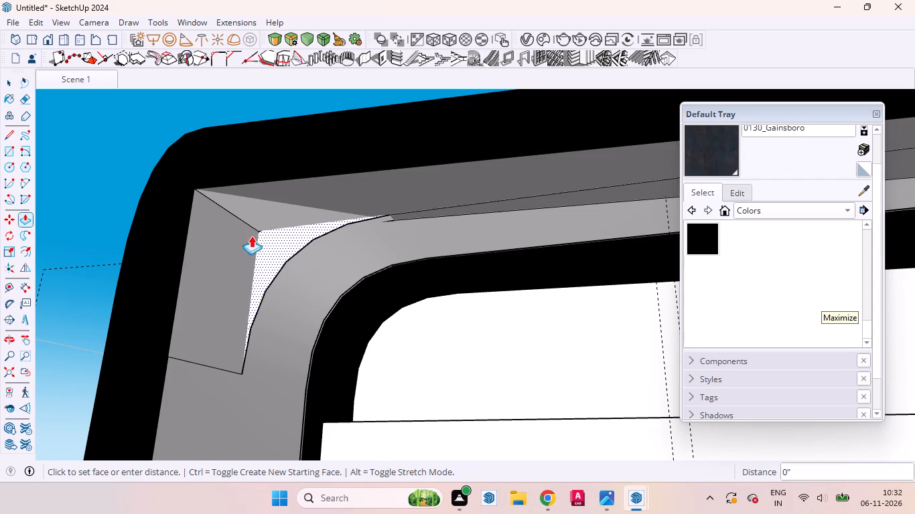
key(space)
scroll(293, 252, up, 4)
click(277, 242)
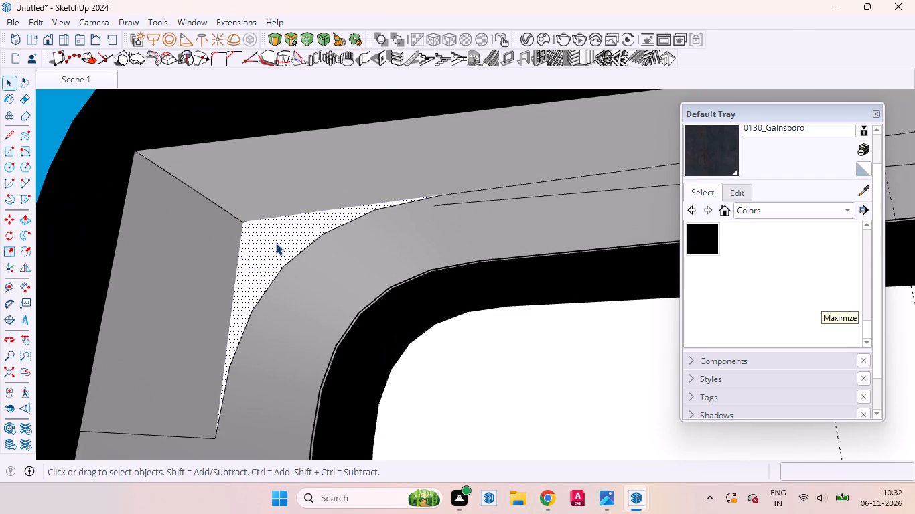
Erase the stray long edge running along the underside of the frame's top beam from the left corner.
scroll(259, 290, down, 5)
middle_drag(488, 282, 254, 237)
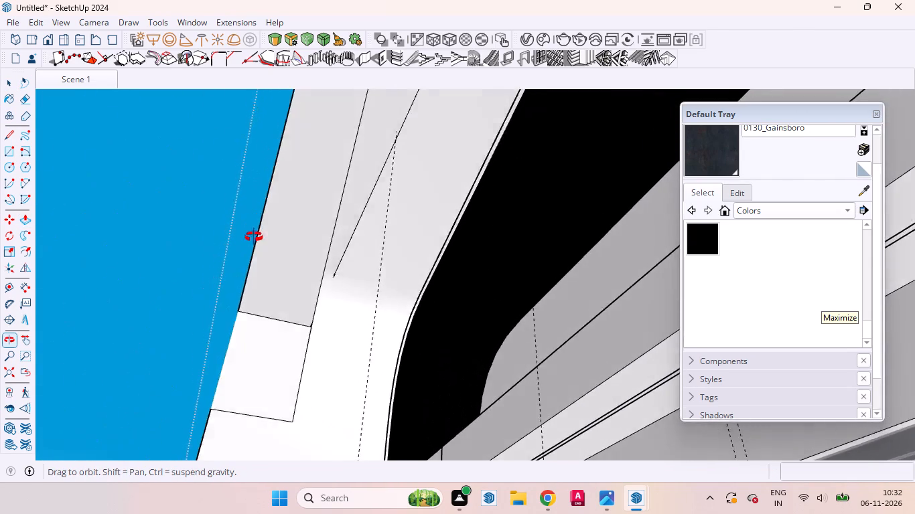
middle_drag(254, 237, 224, 254)
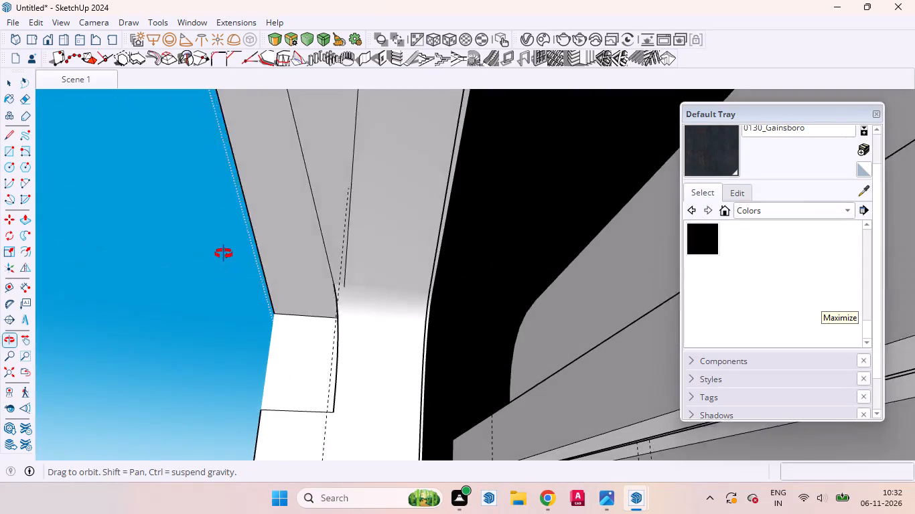
middle_drag(224, 254, 246, 244)
click(353, 231)
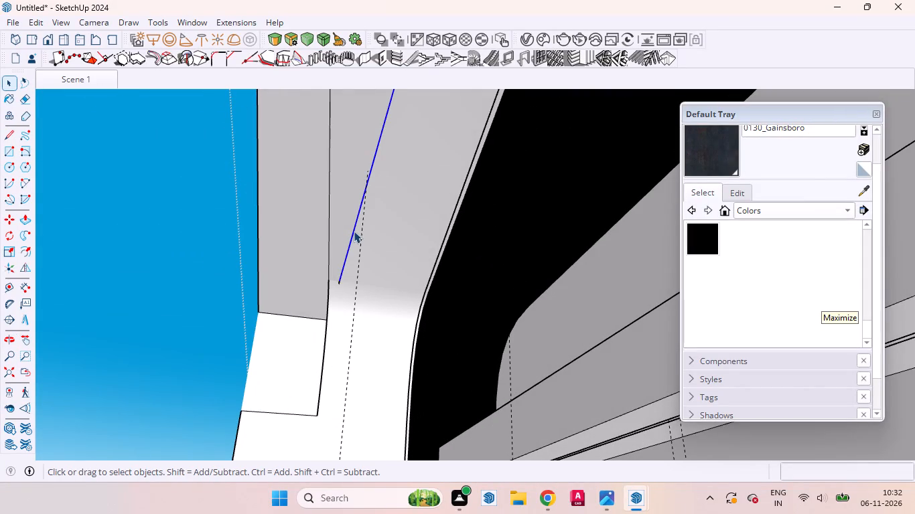
right_click(354, 231)
scroll(402, 238, down, 3)
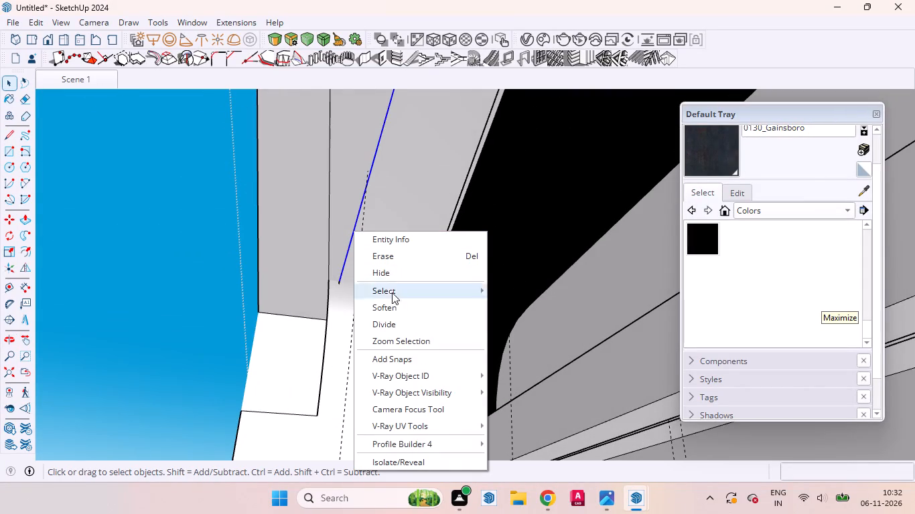
click(391, 254)
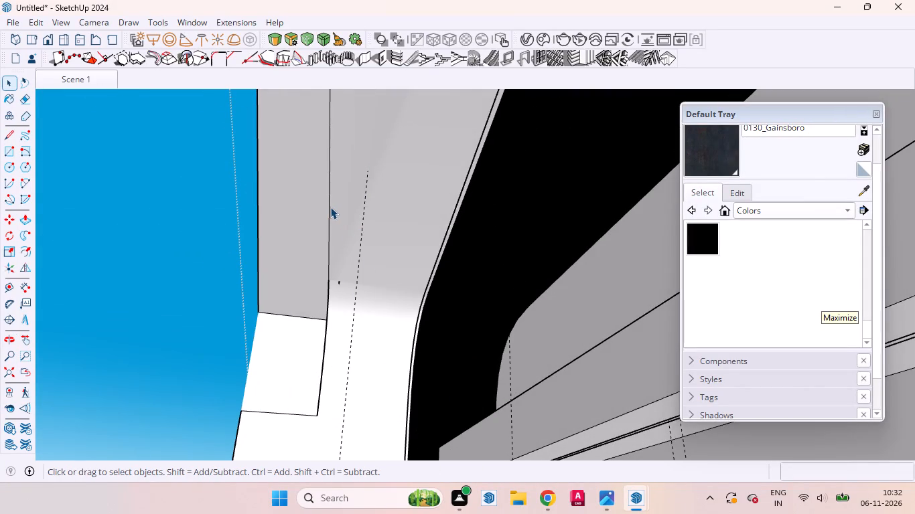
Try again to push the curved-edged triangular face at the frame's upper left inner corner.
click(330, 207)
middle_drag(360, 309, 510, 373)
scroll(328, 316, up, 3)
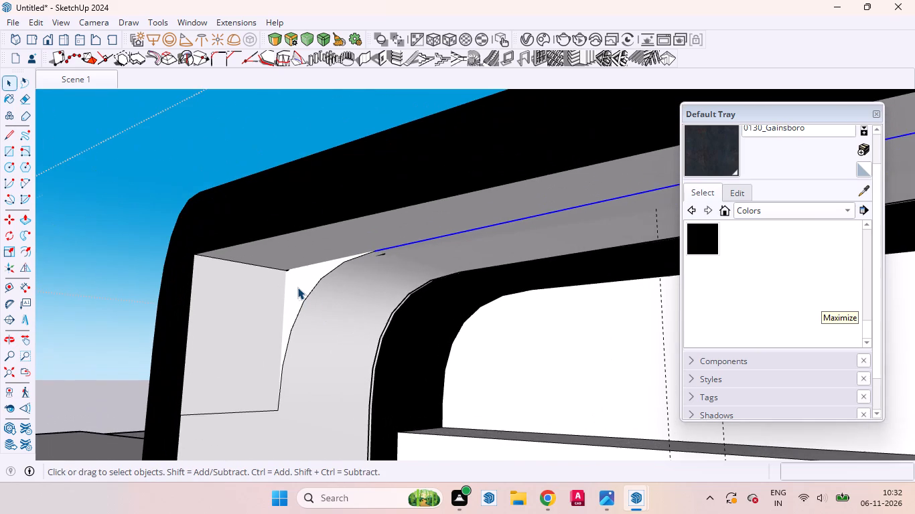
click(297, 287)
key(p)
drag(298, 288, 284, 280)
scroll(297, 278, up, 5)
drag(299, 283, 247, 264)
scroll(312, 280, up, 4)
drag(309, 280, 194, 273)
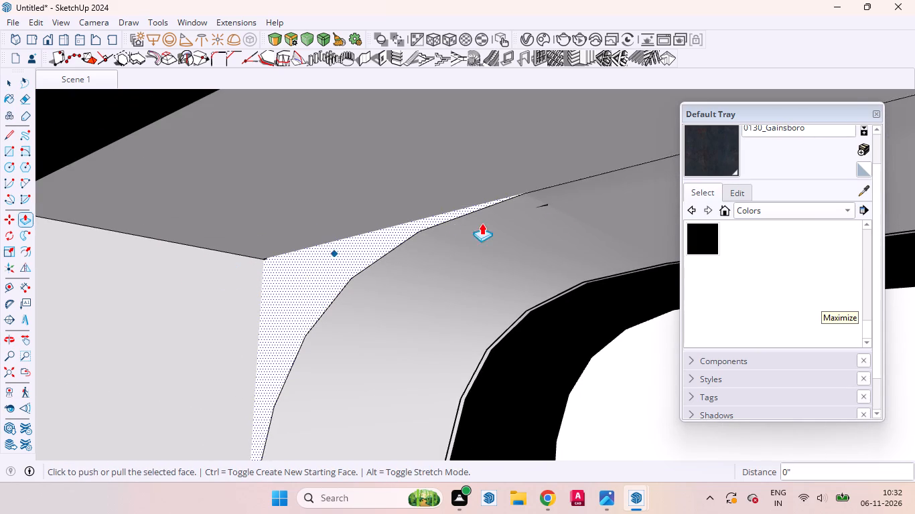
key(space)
Round the short depth edge at the upper frame's inner left corner with an offset of about 2' 5 1/4" and 6 segments.
scroll(565, 203, up, 13)
middle_drag(524, 226, 273, 258)
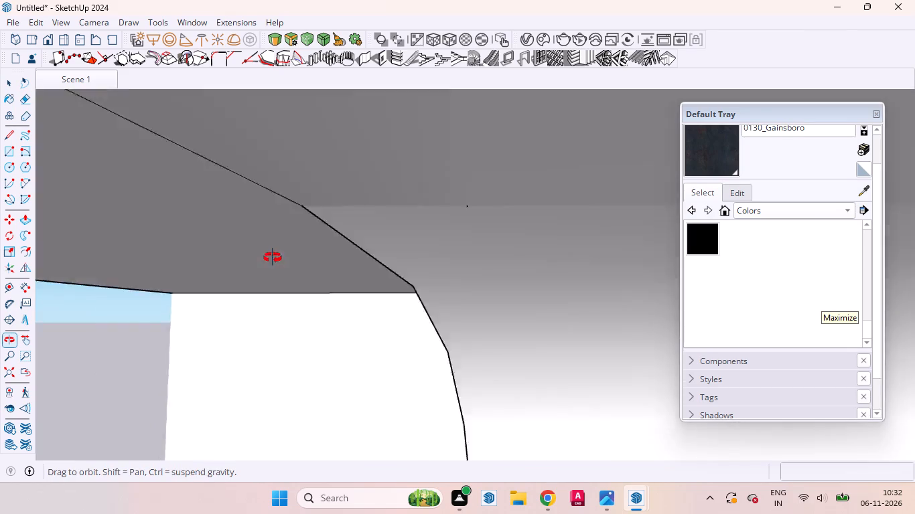
middle_drag(273, 258, 668, 225)
scroll(652, 240, down, 20)
scroll(652, 240, down, 1)
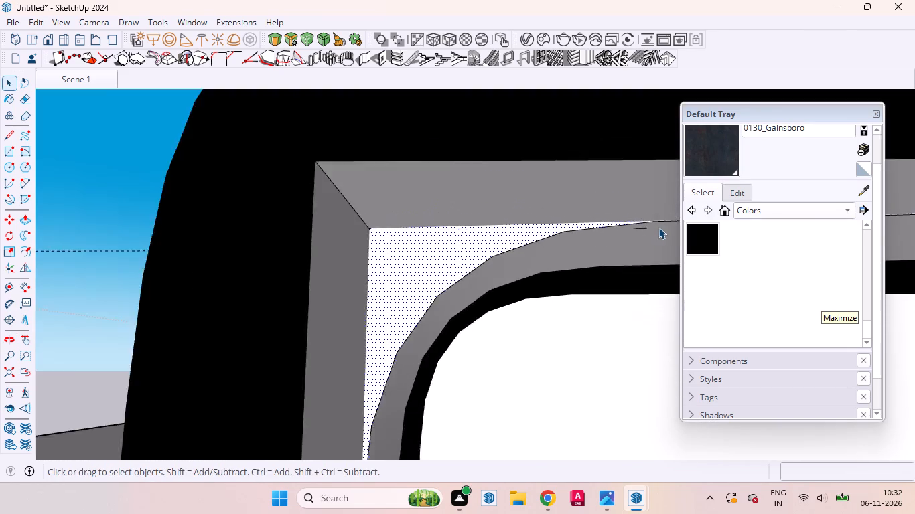
scroll(658, 227, down, 9)
scroll(546, 253, up, 5)
middle_drag(551, 257, 448, 279)
scroll(477, 232, up, 4)
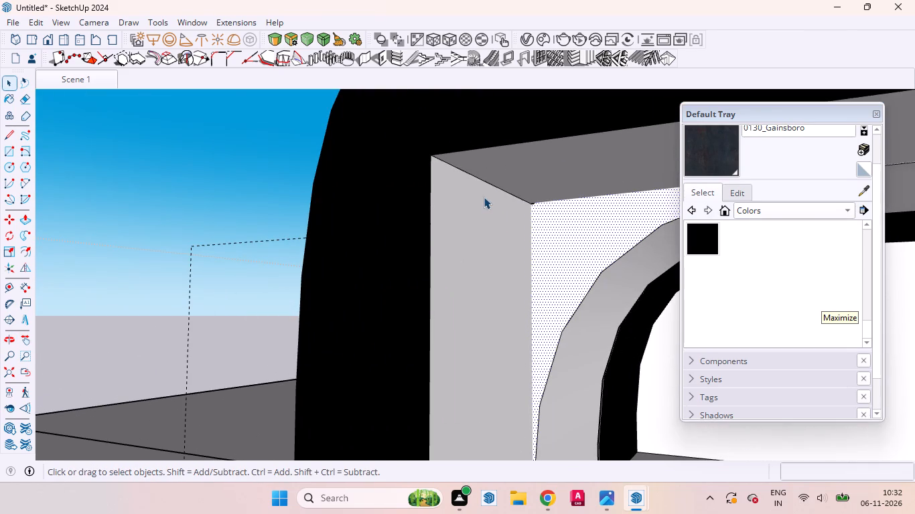
click(484, 179)
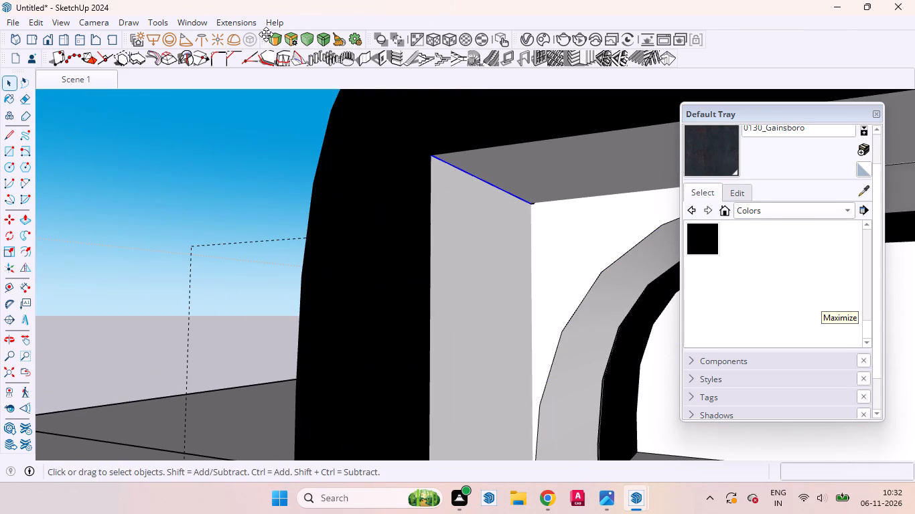
click(271, 37)
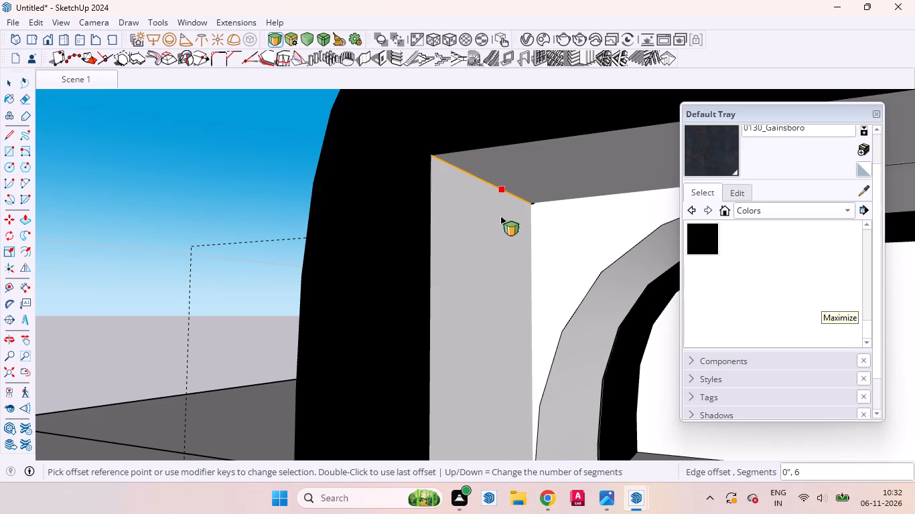
click(486, 195)
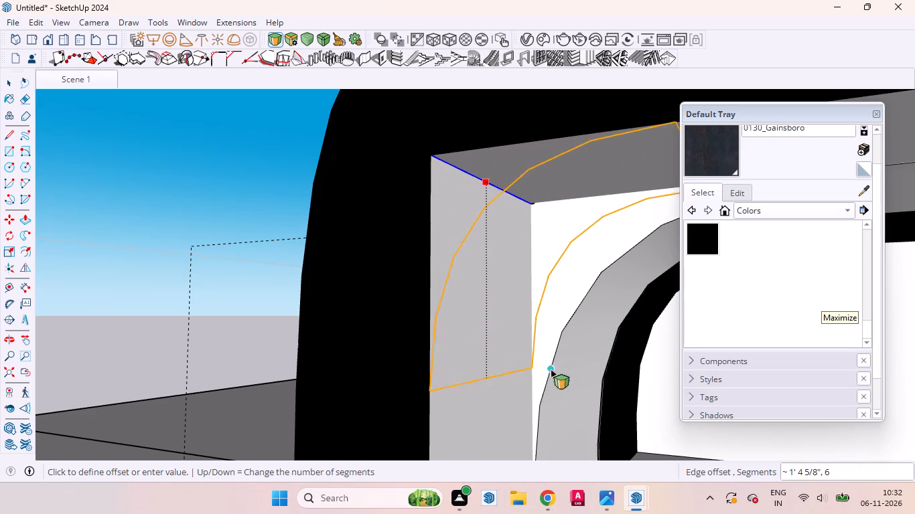
scroll(527, 347, down, 7)
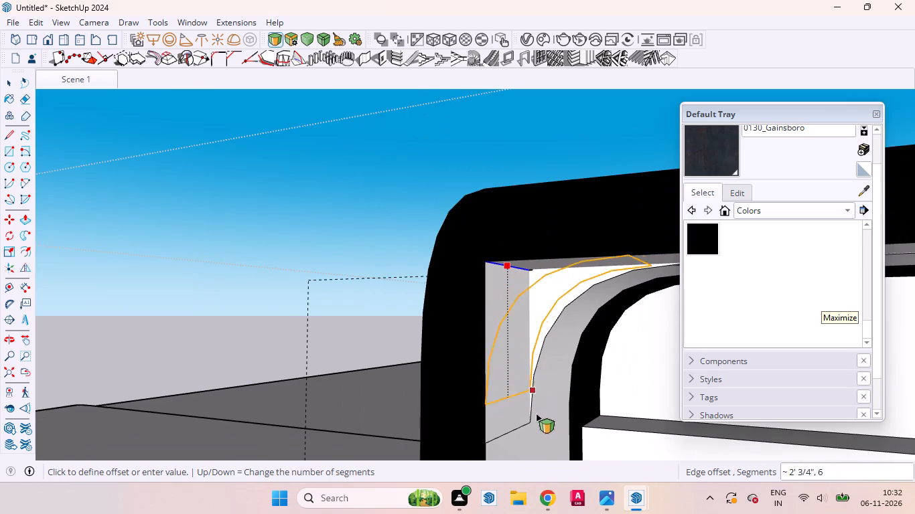
click(531, 428)
key(space)
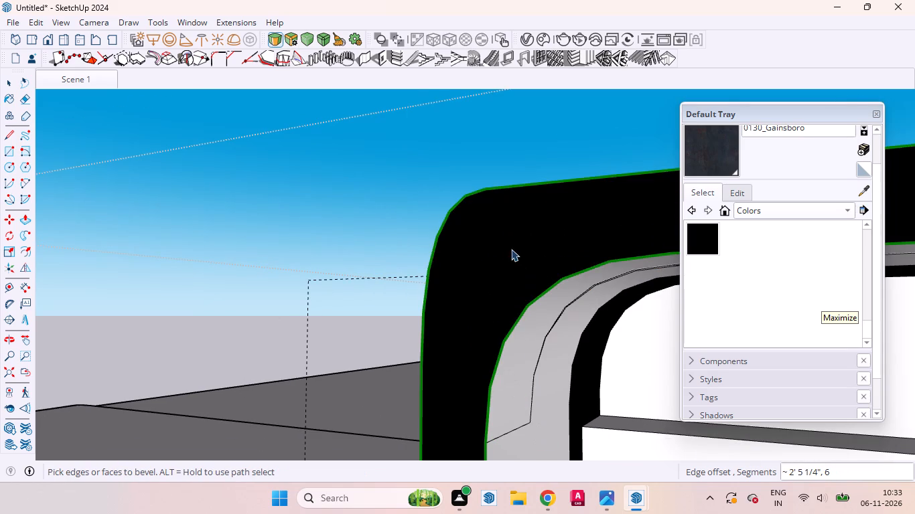
Erase the leftover duplicate curve and the tiny stray edge at its end on the rounded inner left corner.
scroll(489, 250, down, 10)
middle_drag(559, 258, 431, 169)
scroll(472, 165, up, 5)
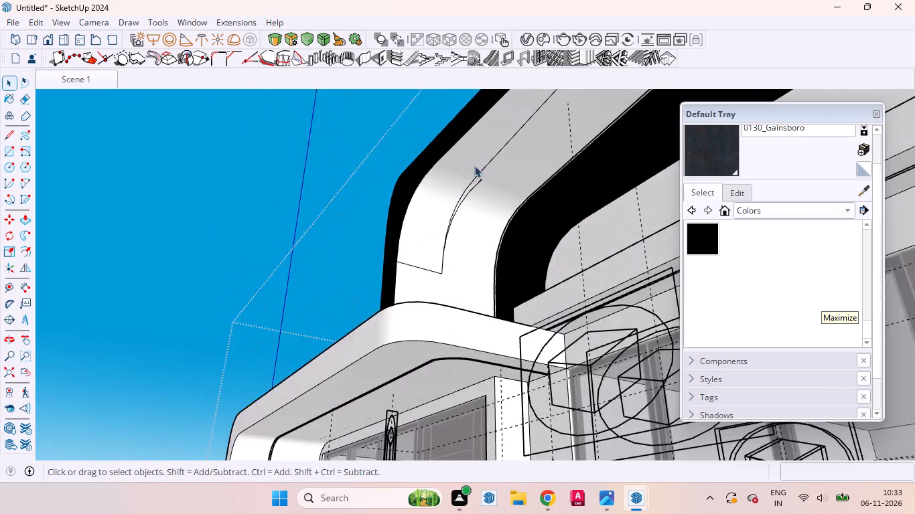
scroll(474, 165, up, 8)
click(482, 186)
right_click(480, 185)
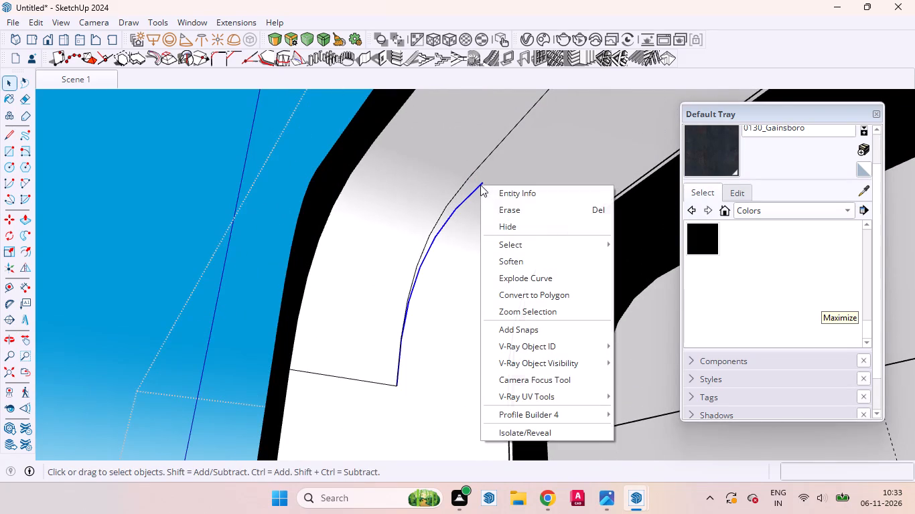
click(497, 205)
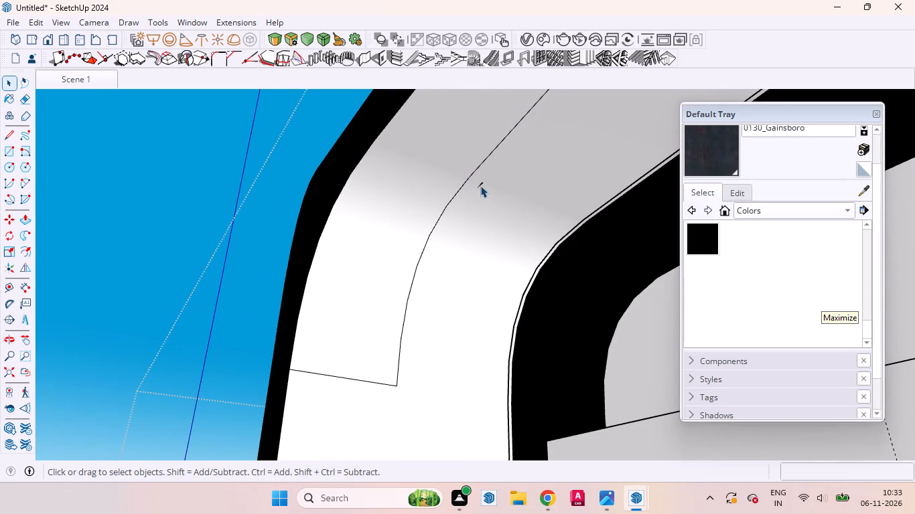
click(482, 185)
click(482, 183)
right_click(482, 183)
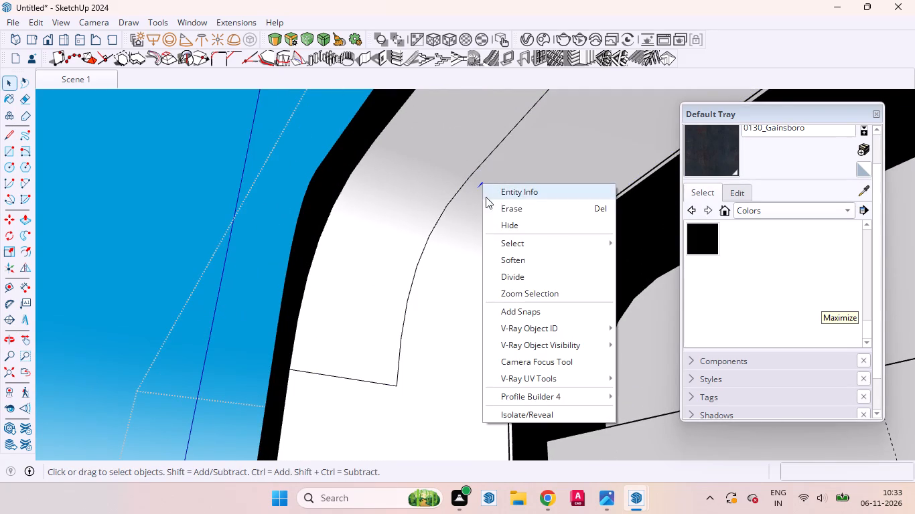
click(499, 211)
click(464, 190)
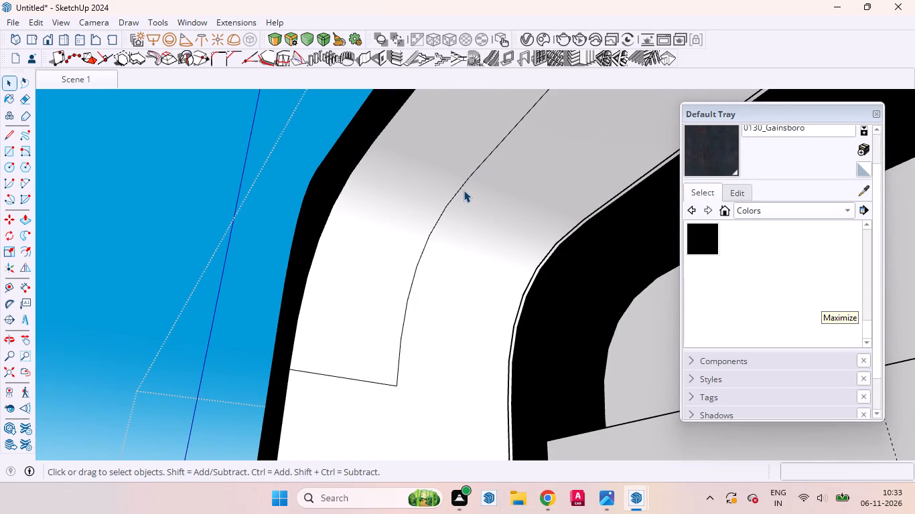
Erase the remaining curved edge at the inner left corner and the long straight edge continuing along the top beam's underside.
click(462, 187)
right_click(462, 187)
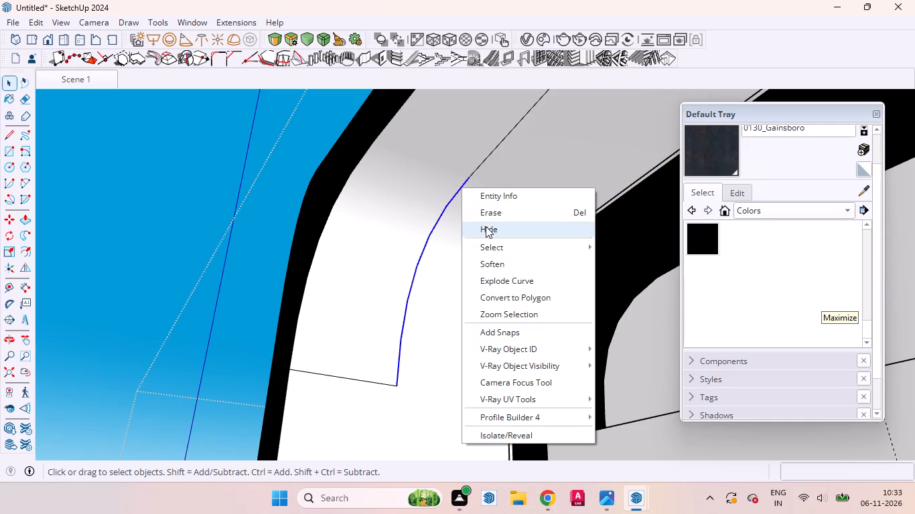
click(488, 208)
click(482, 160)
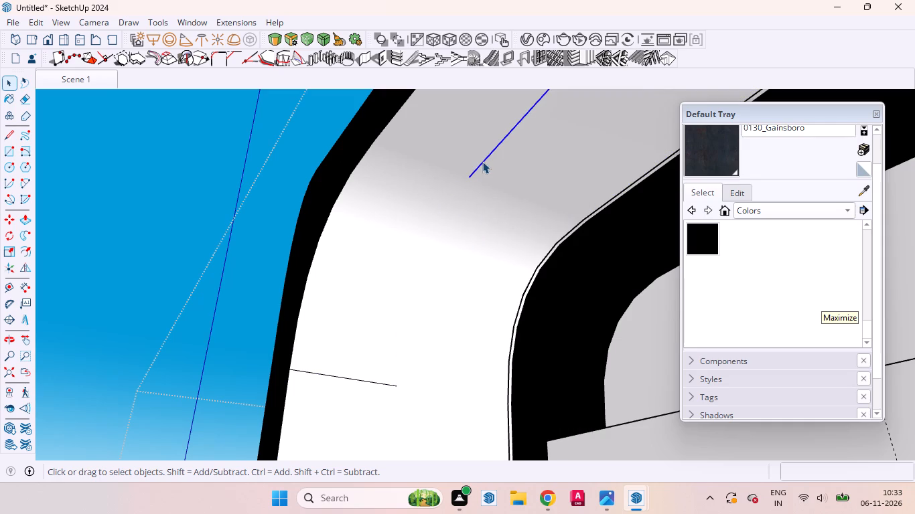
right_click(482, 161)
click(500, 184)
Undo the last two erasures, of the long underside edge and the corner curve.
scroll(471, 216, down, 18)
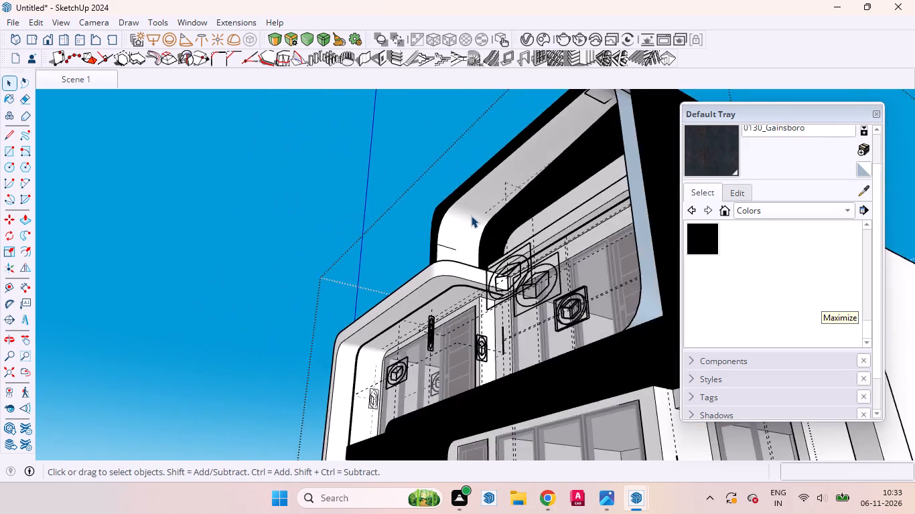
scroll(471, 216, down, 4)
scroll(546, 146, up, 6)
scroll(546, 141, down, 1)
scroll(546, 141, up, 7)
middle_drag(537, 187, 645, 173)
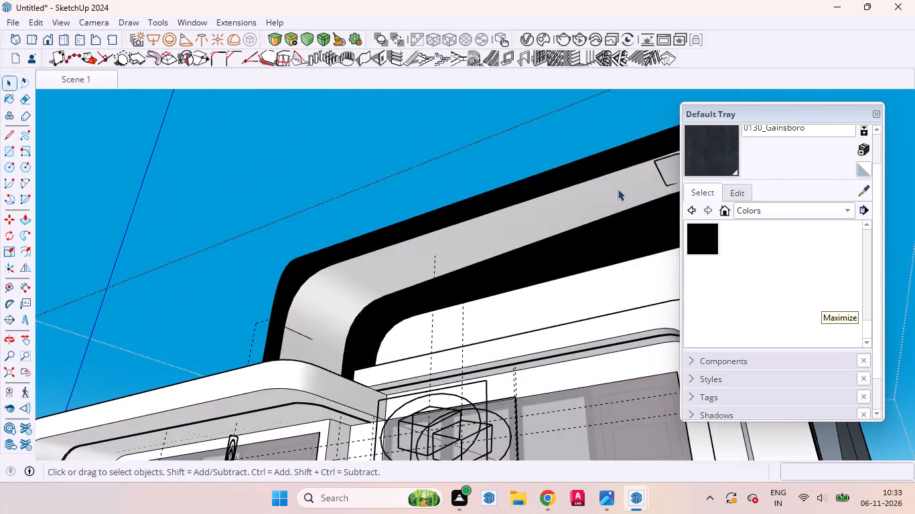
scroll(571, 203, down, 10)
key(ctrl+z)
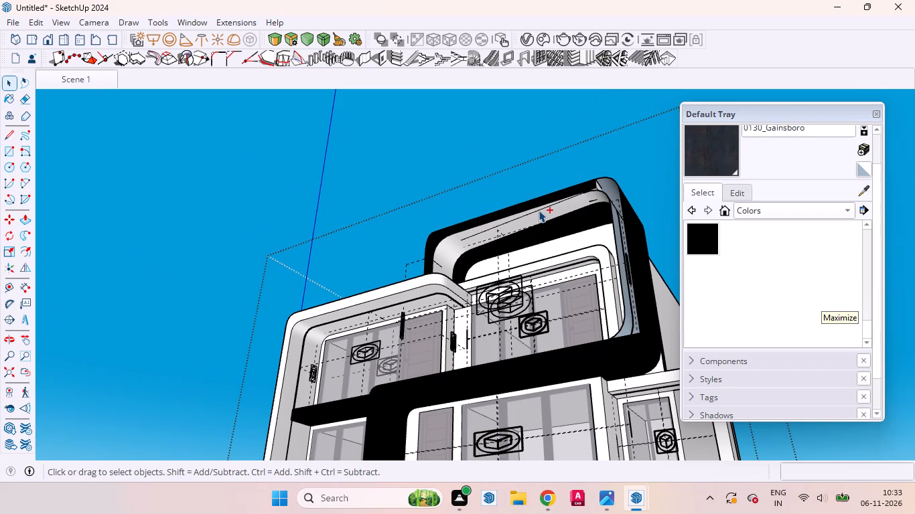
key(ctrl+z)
Hide the curved edge running across the rounded inner left corner of the upper frame.
scroll(506, 228, up, 9)
scroll(449, 271, down, 5)
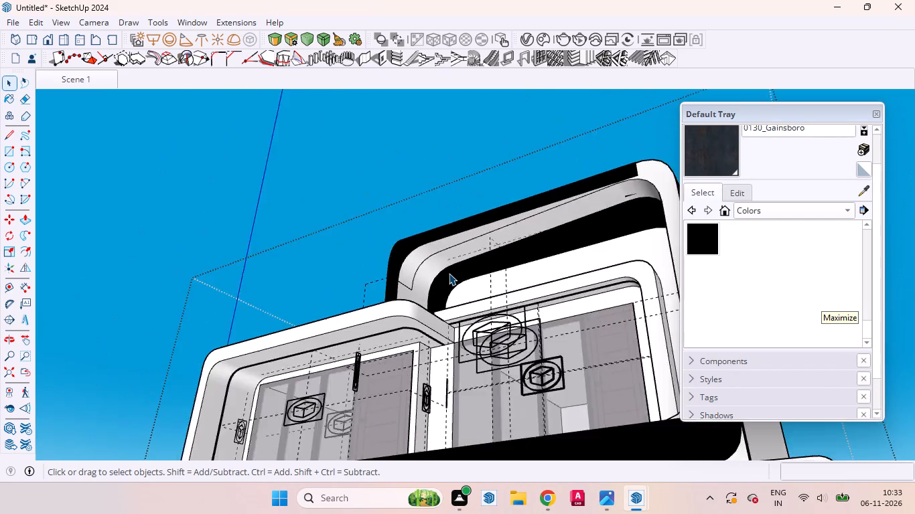
scroll(449, 273, down, 6)
middle_drag(474, 283, 752, 332)
scroll(731, 319, up, 10)
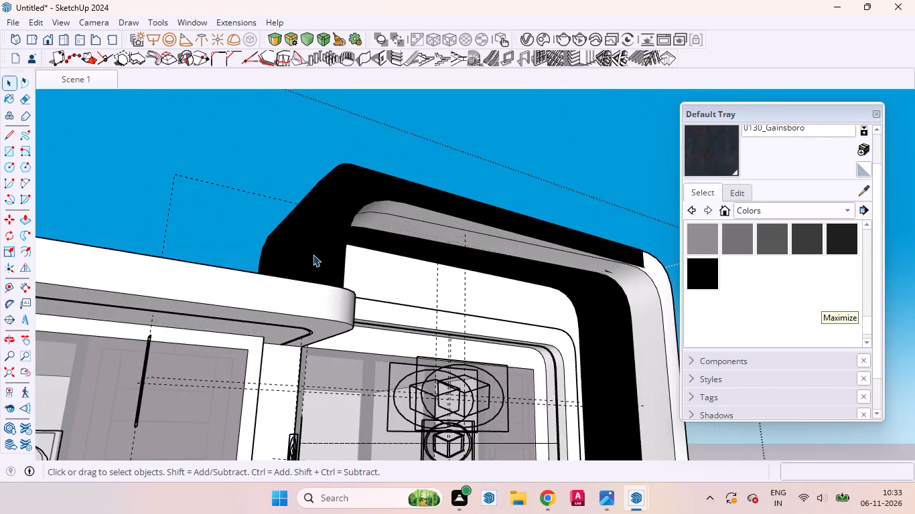
scroll(318, 245, up, 5)
middle_drag(350, 232, 0, 334)
scroll(231, 282, up, 5)
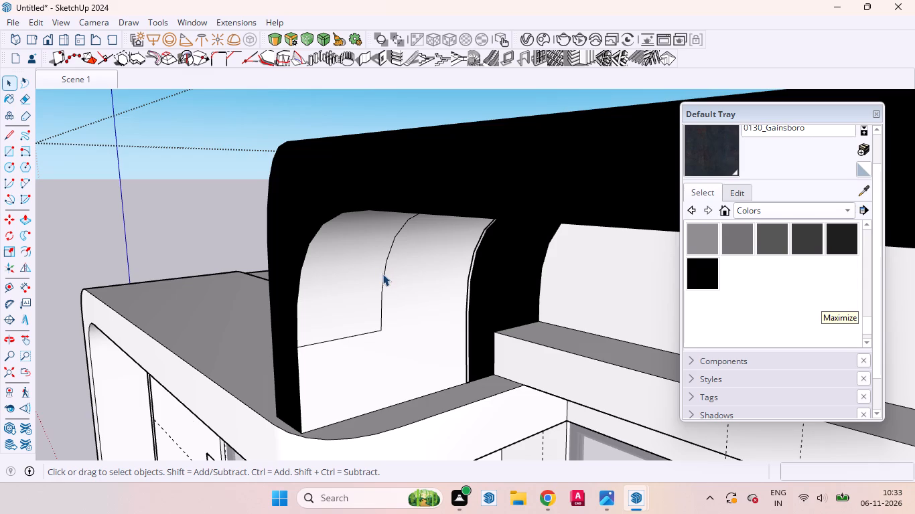
click(384, 275)
right_click(382, 273)
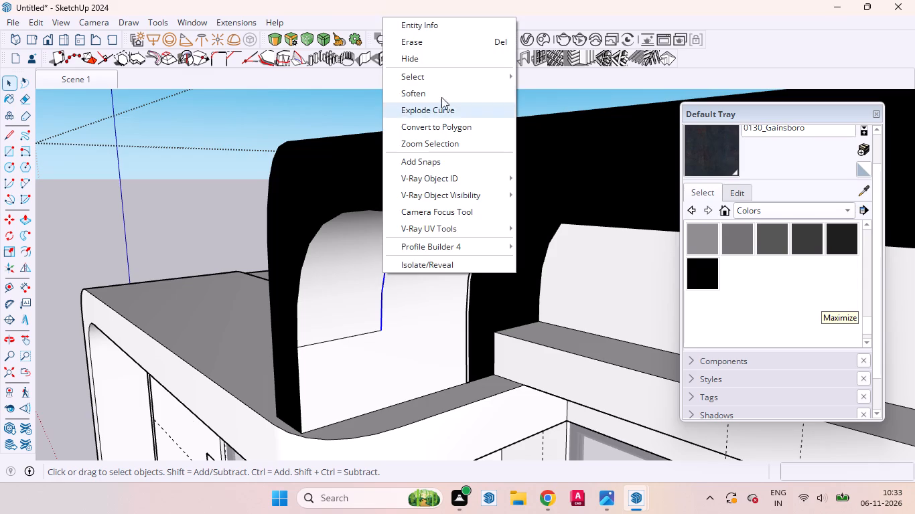
click(440, 53)
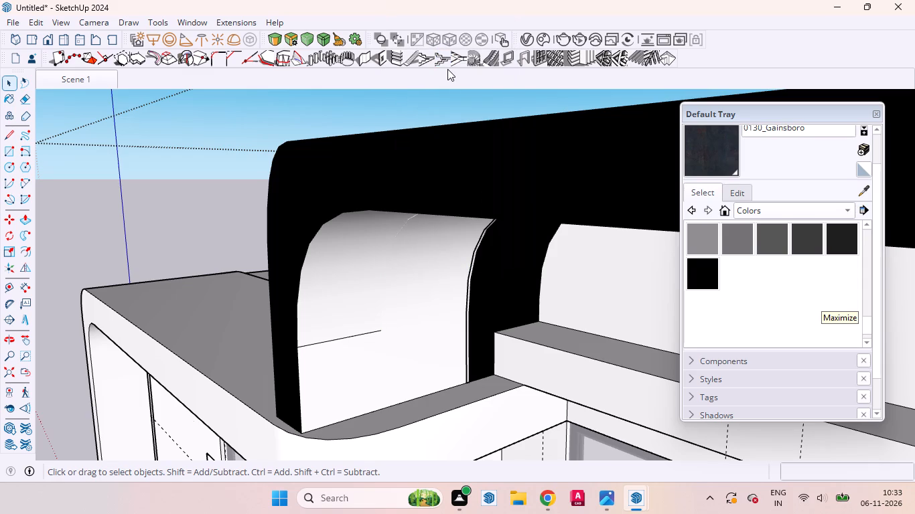
Examine the upper frame from above and below, and recall Scene 1 to check it from the front.
scroll(293, 448, down, 20)
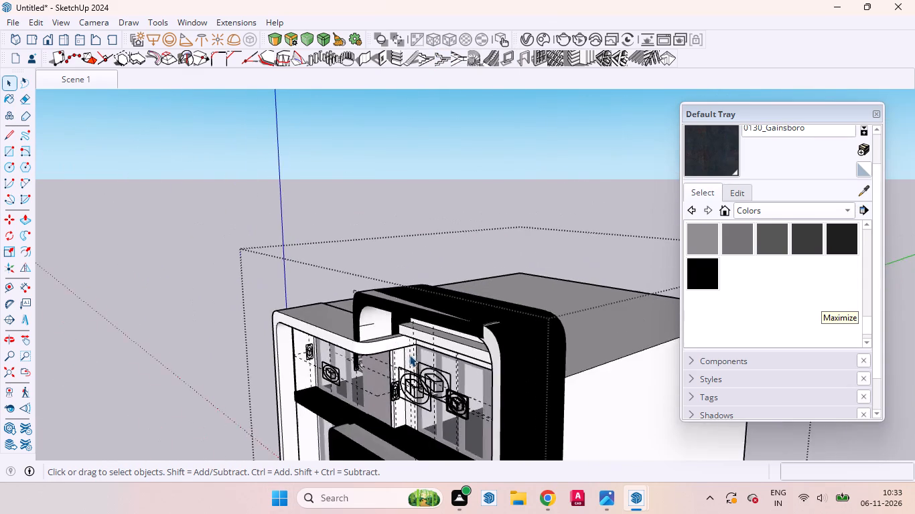
middle_drag(417, 365, 614, 461)
scroll(609, 448, up, 1)
scroll(502, 353, down, 9)
scroll(524, 355, up, 11)
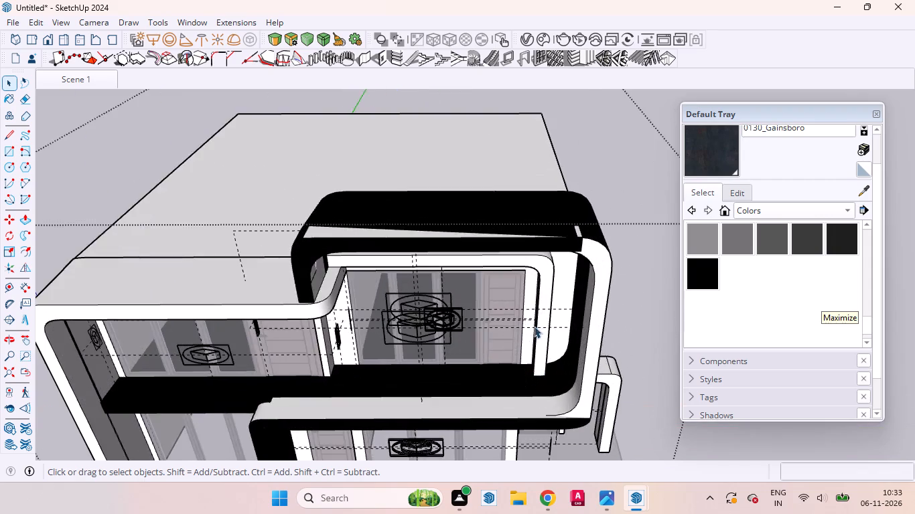
middle_drag(567, 244, 628, 76)
scroll(617, 122, up, 5)
scroll(470, 207, down, 5)
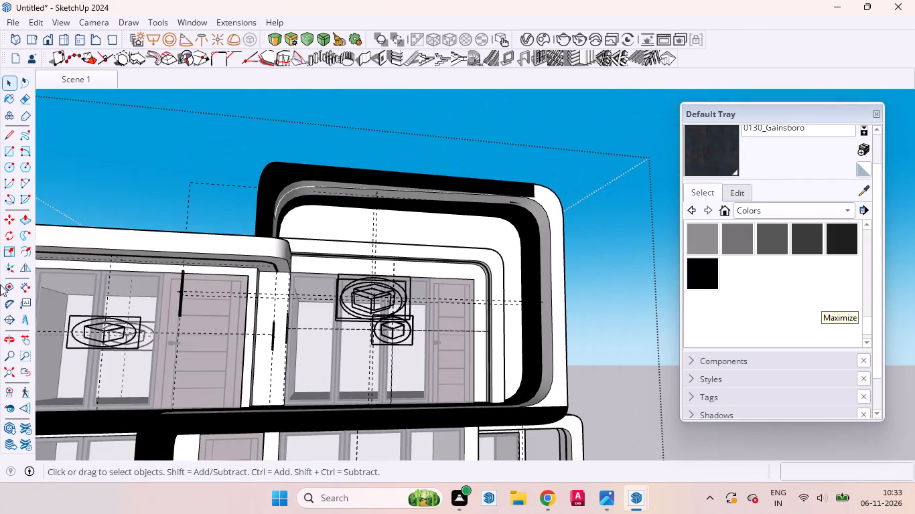
click(92, 71)
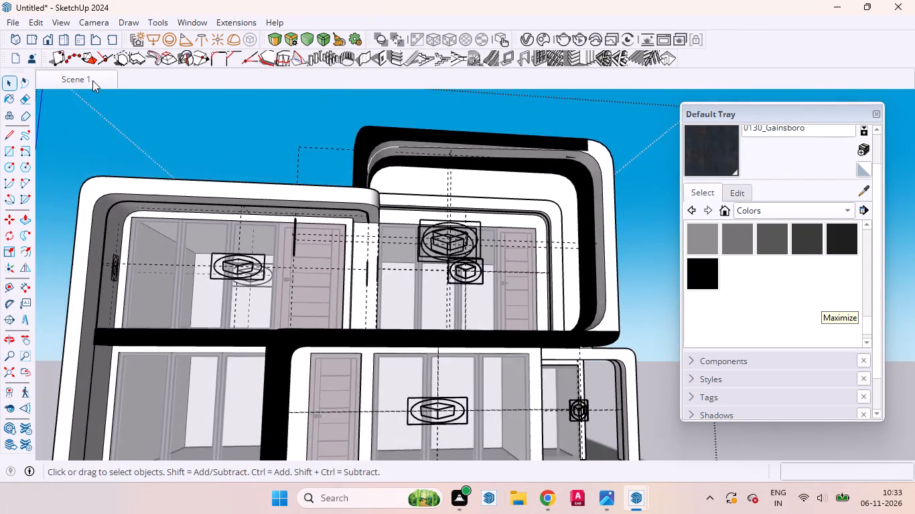
middle_drag(445, 246, 390, 282)
scroll(425, 286, down, 9)
scroll(473, 201, up, 10)
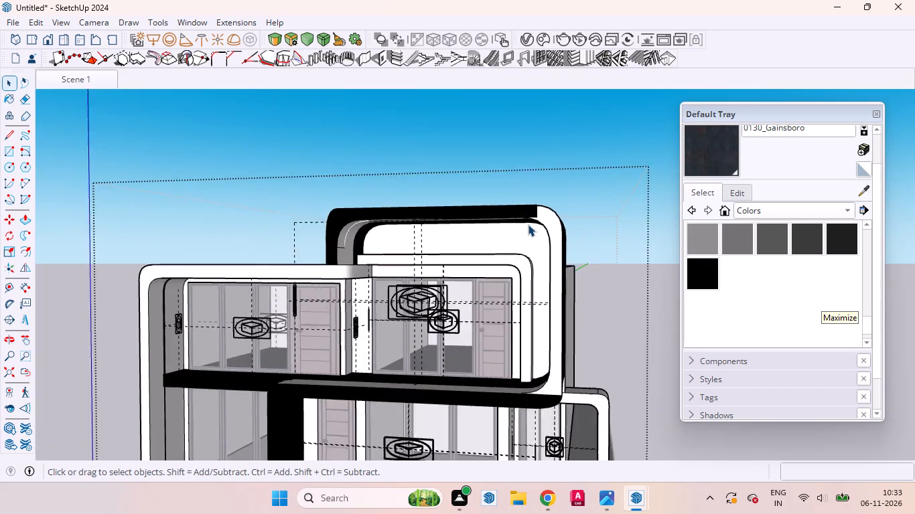
Hide the long straight edge running along the underside of the upper frame's top beam.
scroll(528, 224, up, 4)
middle_drag(523, 235, 554, 94)
scroll(550, 168, up, 4)
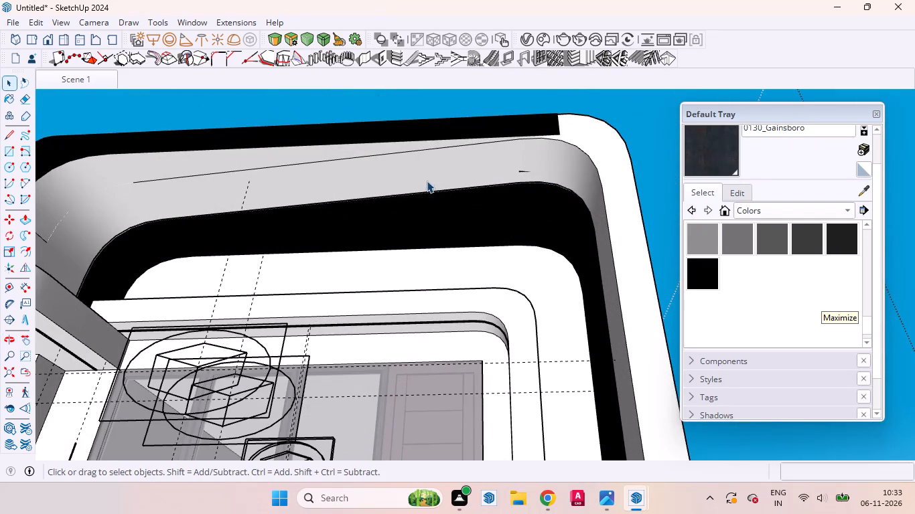
click(413, 151)
right_click(413, 151)
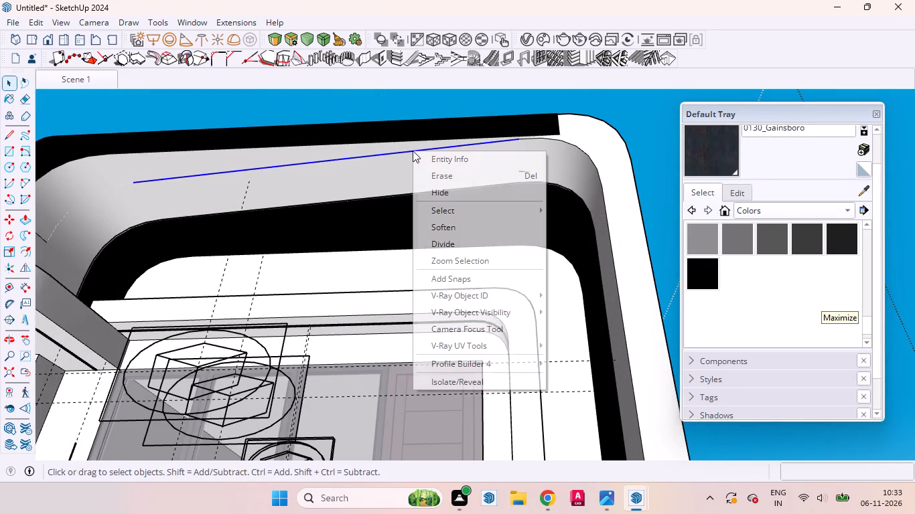
click(452, 191)
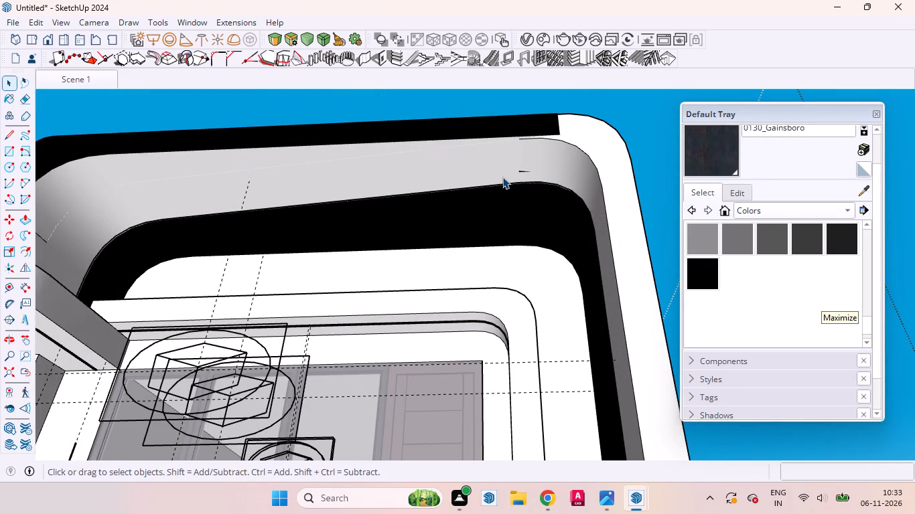
Paint the white front face of the upper frame's rounded outer corner and leg with black Color M09.
scroll(551, 124, up, 9)
middle_drag(573, 158, 518, 177)
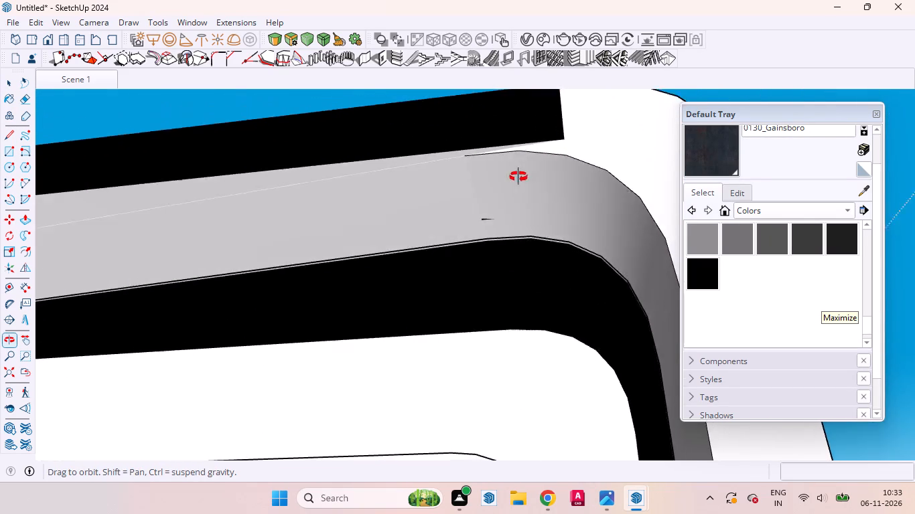
middle_drag(518, 177, 418, 114)
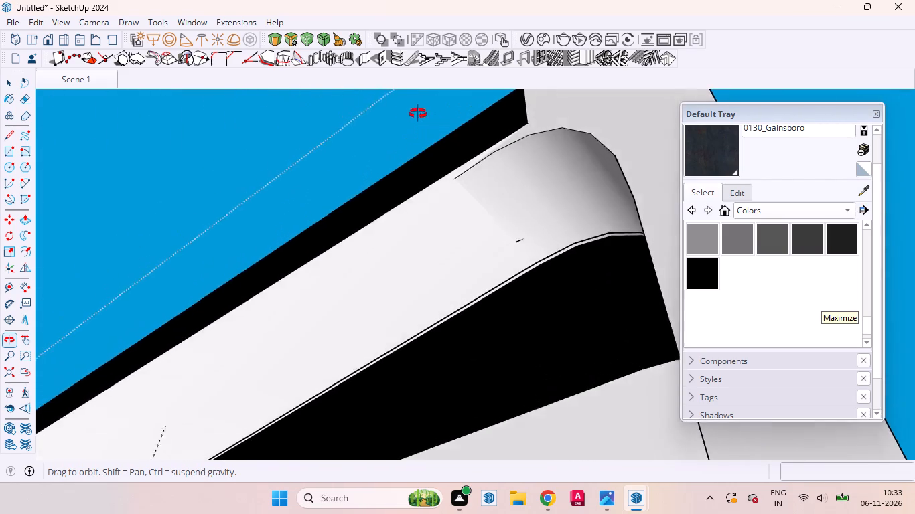
middle_drag(418, 114, 301, 96)
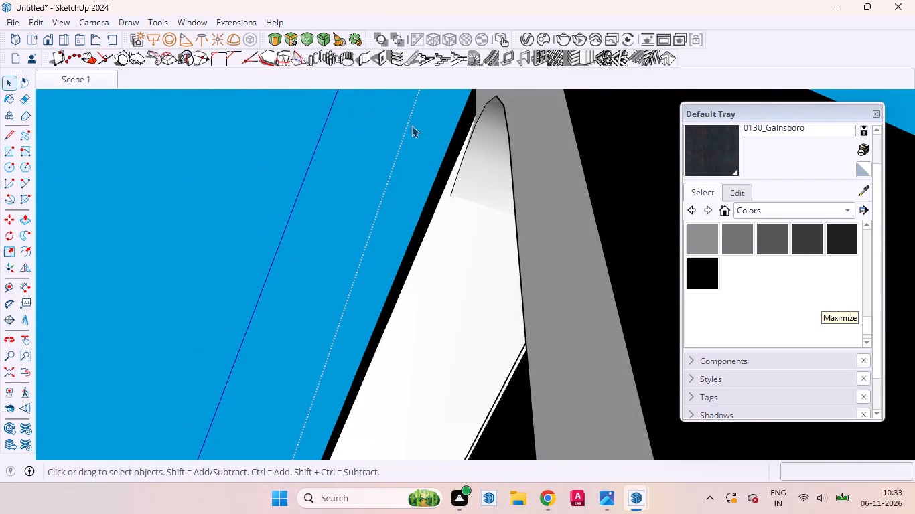
scroll(459, 141, up, 7)
scroll(476, 169, down, 6)
middle_drag(494, 162, 452, 258)
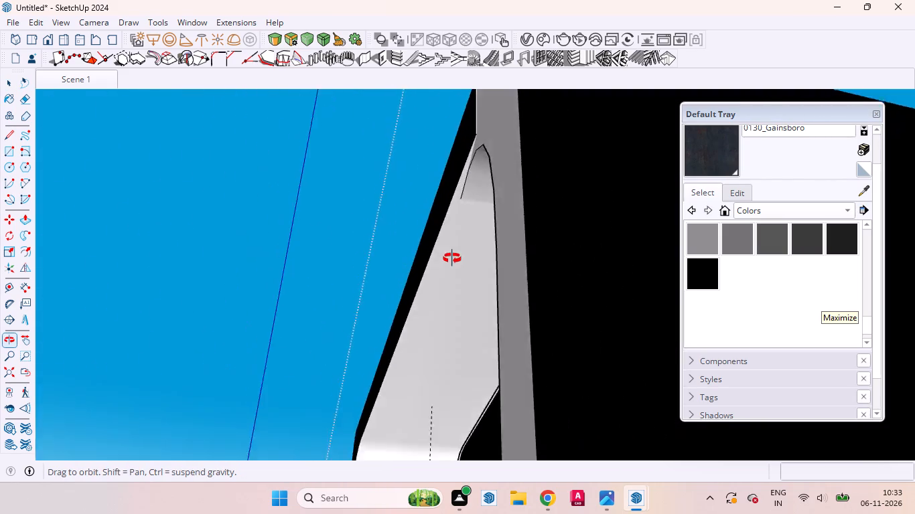
middle_drag(452, 258, 526, 311)
scroll(526, 301, up, 1)
click(528, 113)
scroll(514, 236, down, 5)
scroll(510, 147, up, 2)
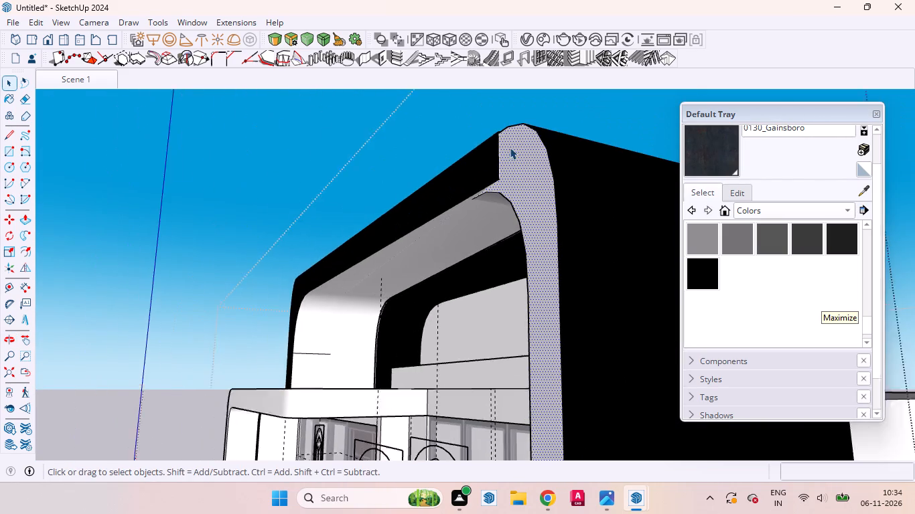
scroll(510, 147, up, 2)
middle_drag(505, 191, 468, 273)
scroll(512, 110, up, 4)
scroll(495, 142, down, 4)
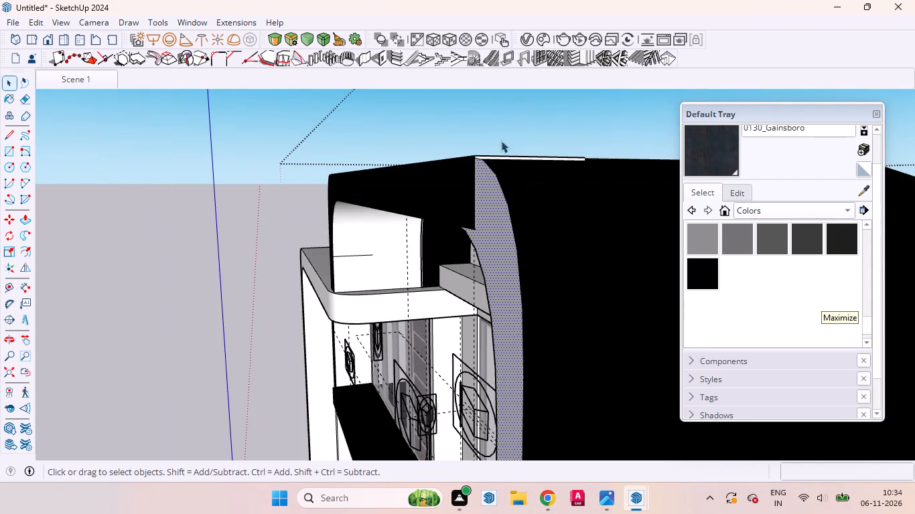
scroll(490, 171, up, 15)
scroll(483, 232, down, 4)
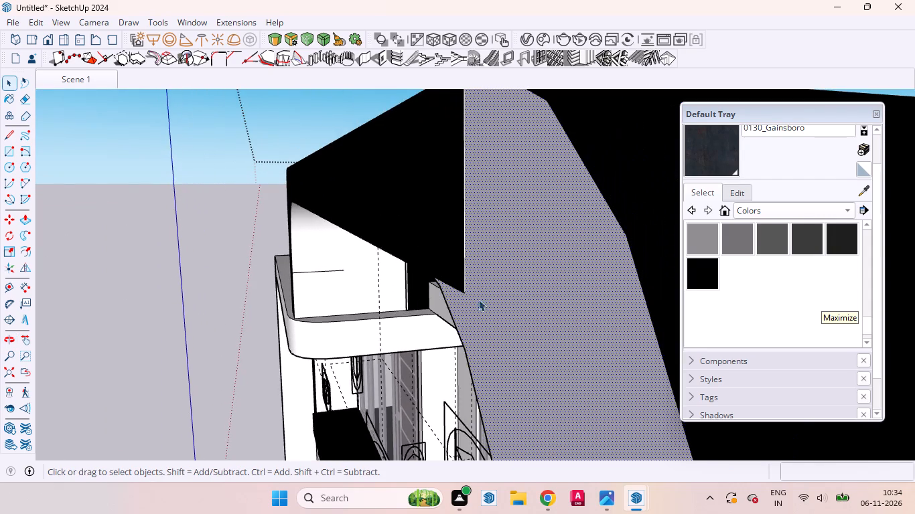
middle_drag(477, 306, 507, 141)
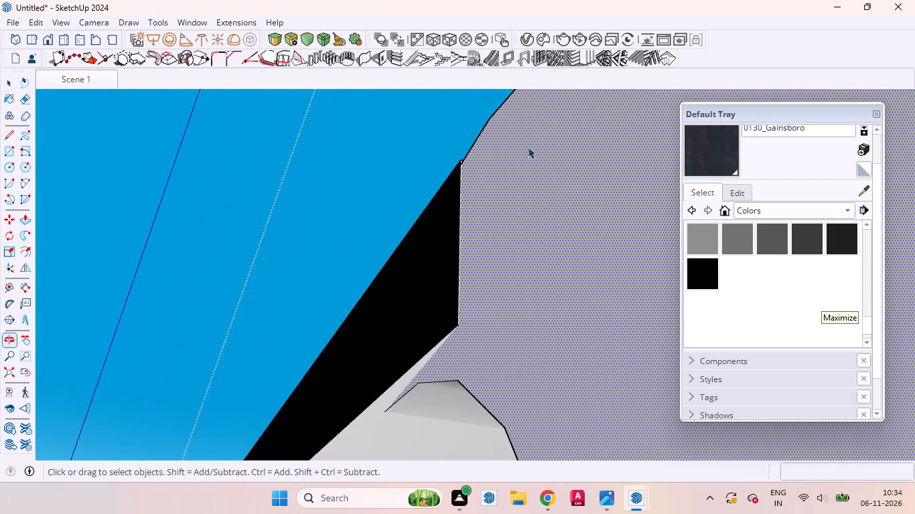
scroll(539, 151, down, 12)
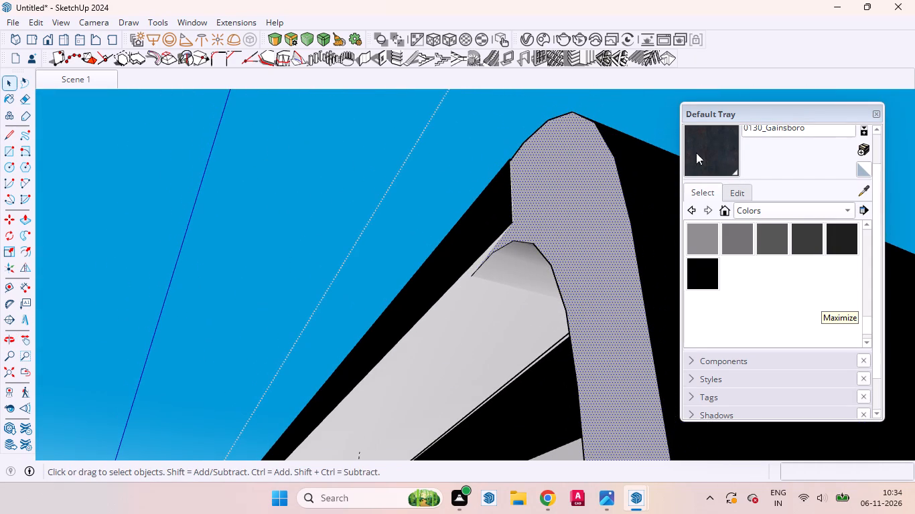
click(707, 273)
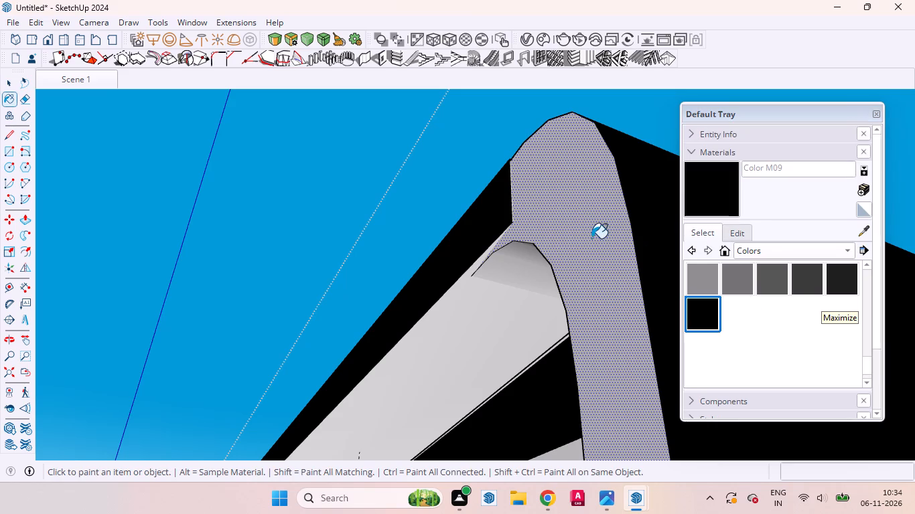
click(591, 238)
Paint the inner underside faces of the upper frame's top beam with Color M09.
scroll(587, 212, down, 8)
scroll(600, 196, up, 1)
scroll(600, 196, down, 2)
click(508, 304)
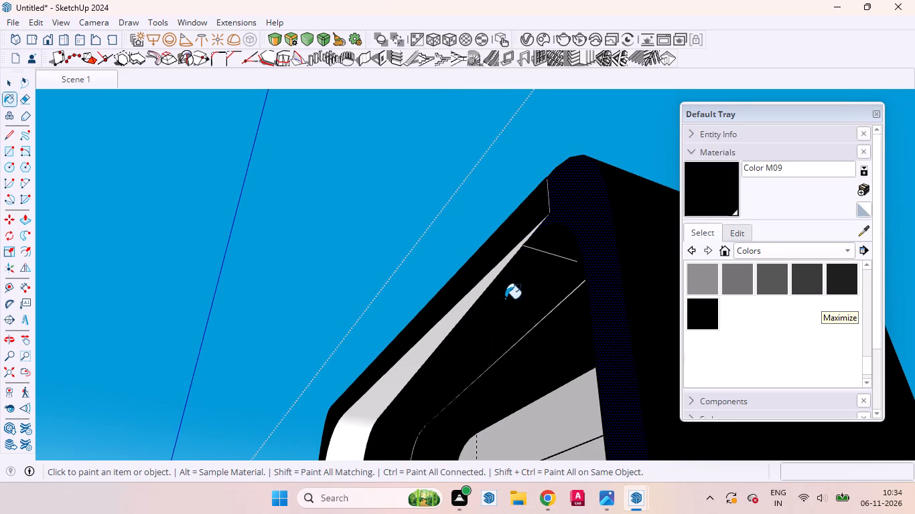
click(470, 302)
scroll(535, 250, up, 3)
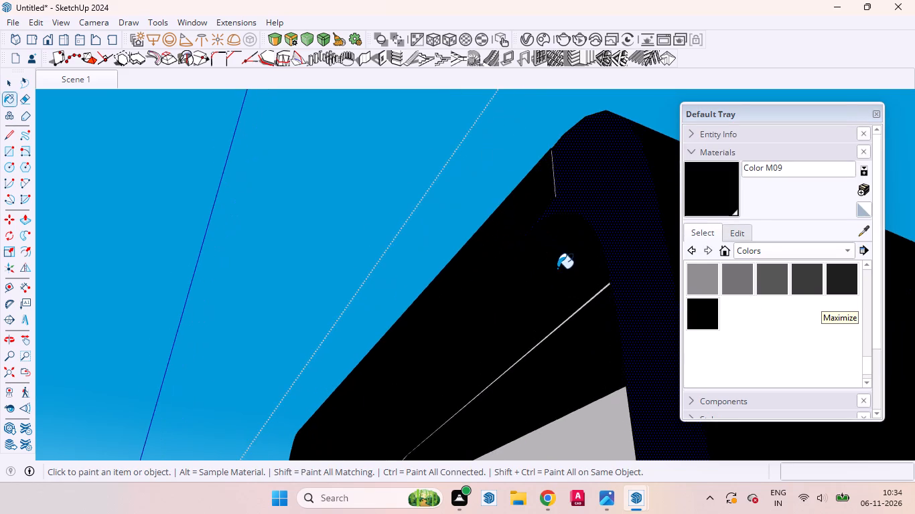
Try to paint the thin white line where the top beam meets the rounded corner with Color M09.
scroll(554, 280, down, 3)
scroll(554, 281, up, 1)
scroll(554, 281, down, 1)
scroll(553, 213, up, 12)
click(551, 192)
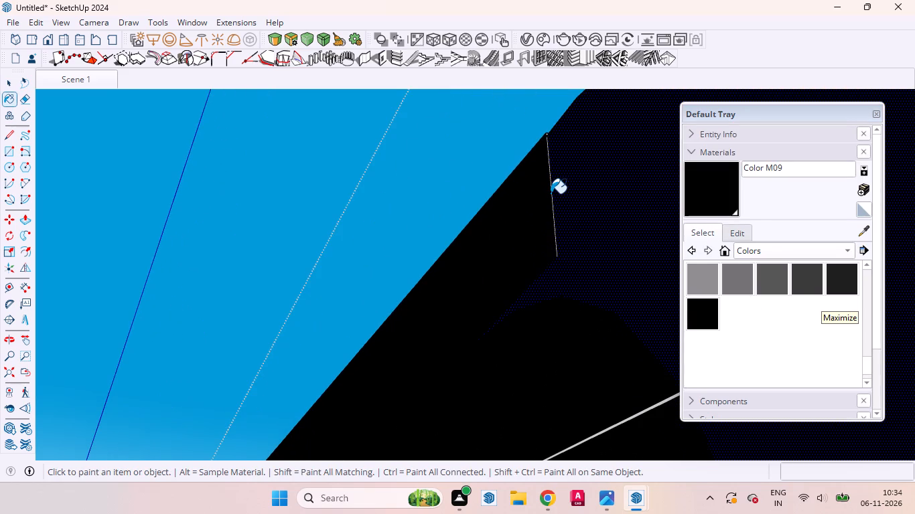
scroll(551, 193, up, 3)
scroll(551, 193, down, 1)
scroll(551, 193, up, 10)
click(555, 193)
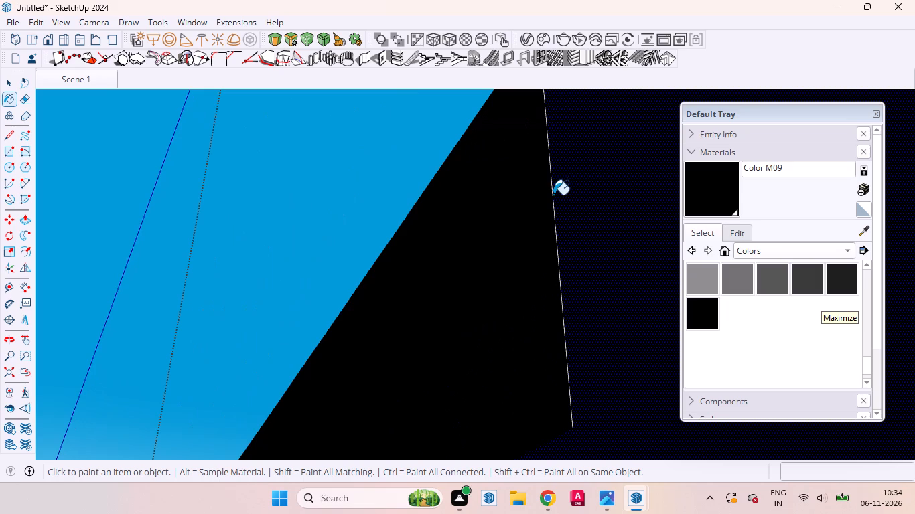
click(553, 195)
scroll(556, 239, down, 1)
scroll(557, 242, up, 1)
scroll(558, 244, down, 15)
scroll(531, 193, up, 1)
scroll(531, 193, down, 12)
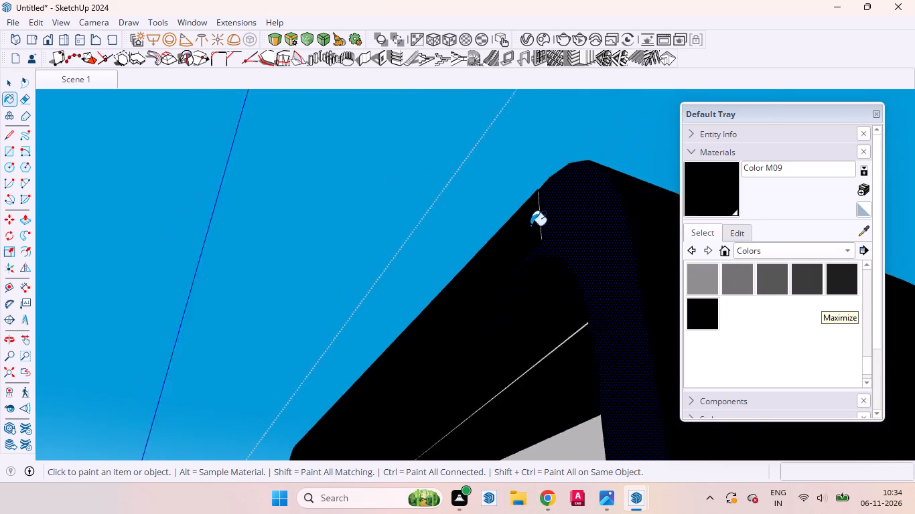
Leave the building group and recall Scene 1 to examine the repainted upper frame from the front.
scroll(531, 226, down, 7)
middle_drag(497, 434, 726, 478)
scroll(539, 300, down, 9)
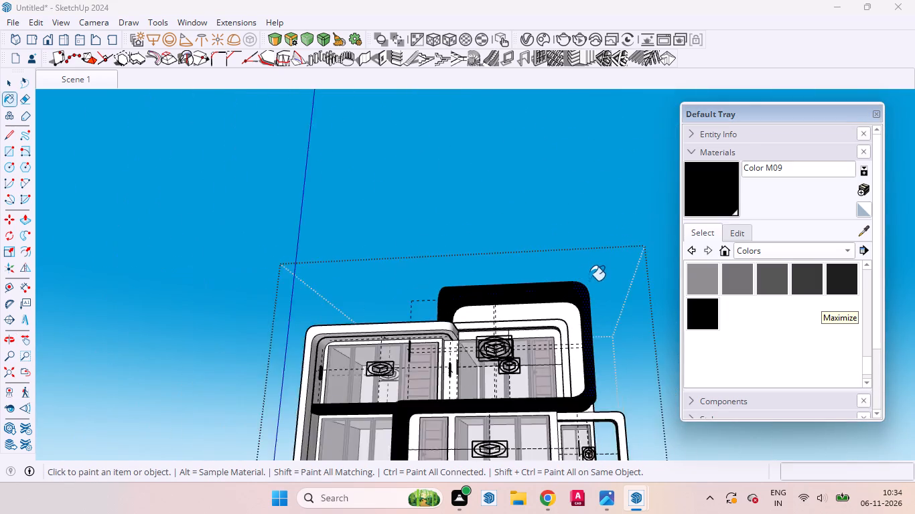
scroll(589, 280, down, 7)
key(space)
click(617, 336)
click(622, 335)
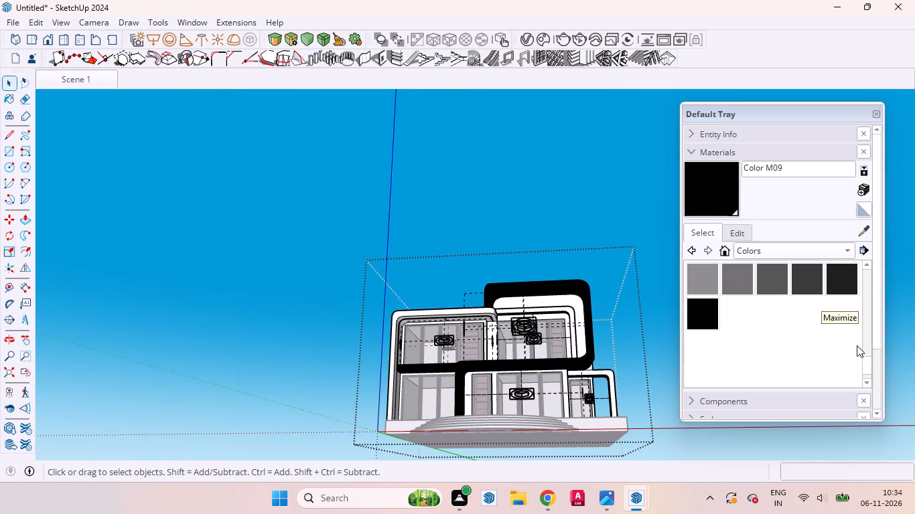
click(54, 80)
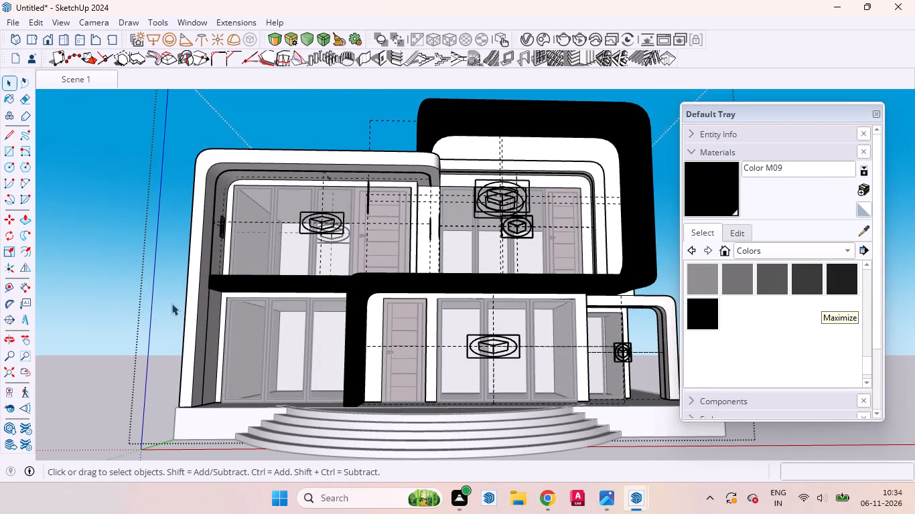
double_click(135, 285)
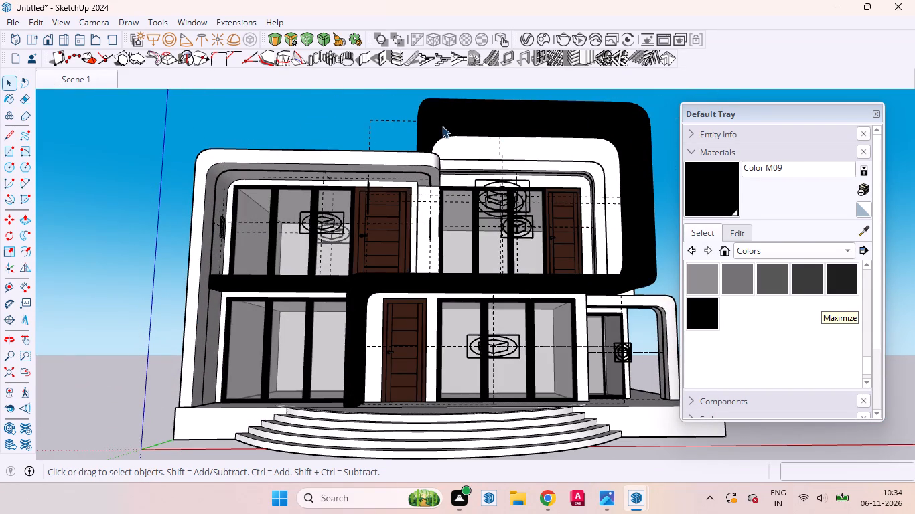
Paint the long pale strip along the front of the upper frame's top surface with Color M09.
middle_drag(431, 173, 238, 332)
scroll(459, 433, down, 9)
scroll(457, 220, up, 3)
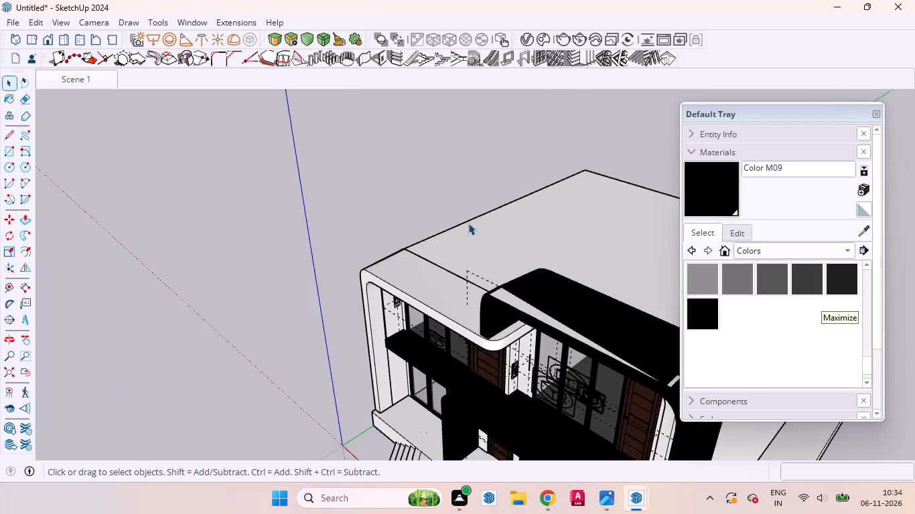
scroll(468, 223, up, 6)
click(691, 191)
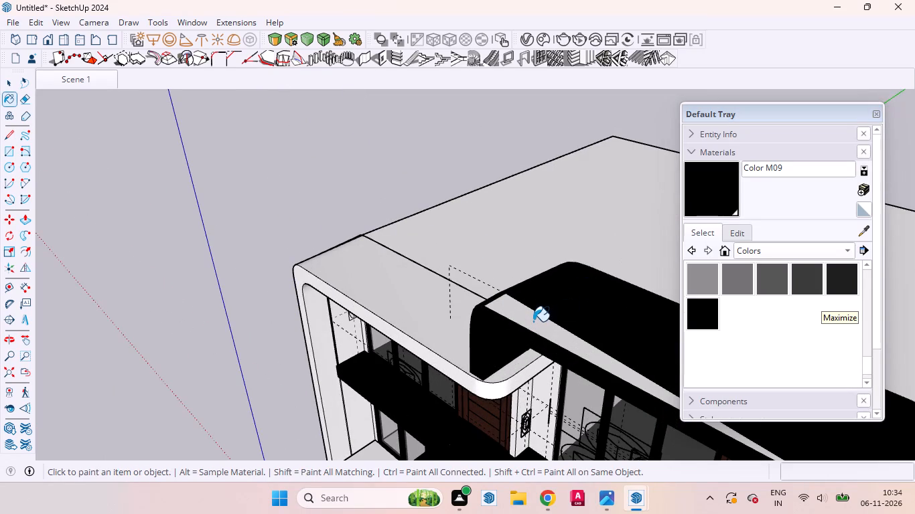
key(space)
double_click(533, 320)
click(533, 318)
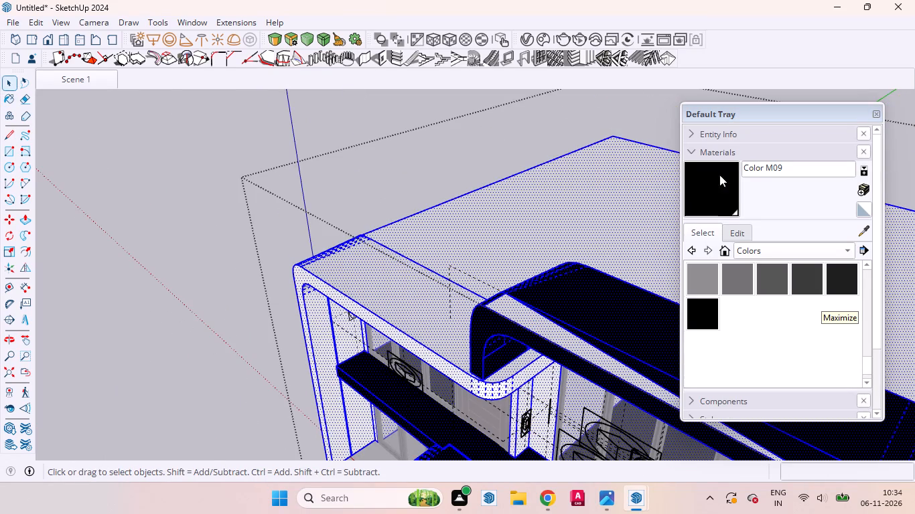
click(539, 323)
click(709, 187)
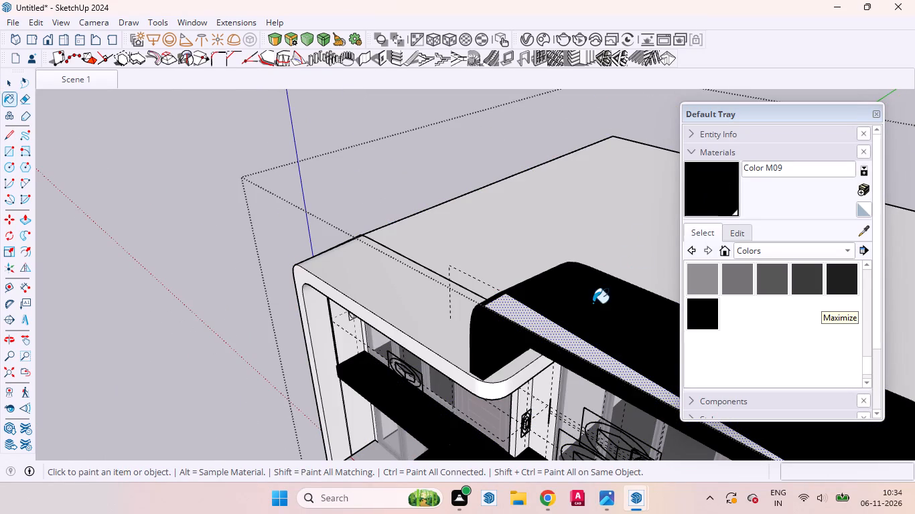
click(543, 330)
Paint the thin white band following the rounded inner edge of the upper frame with Color M09.
middle_drag(486, 355, 635, 209)
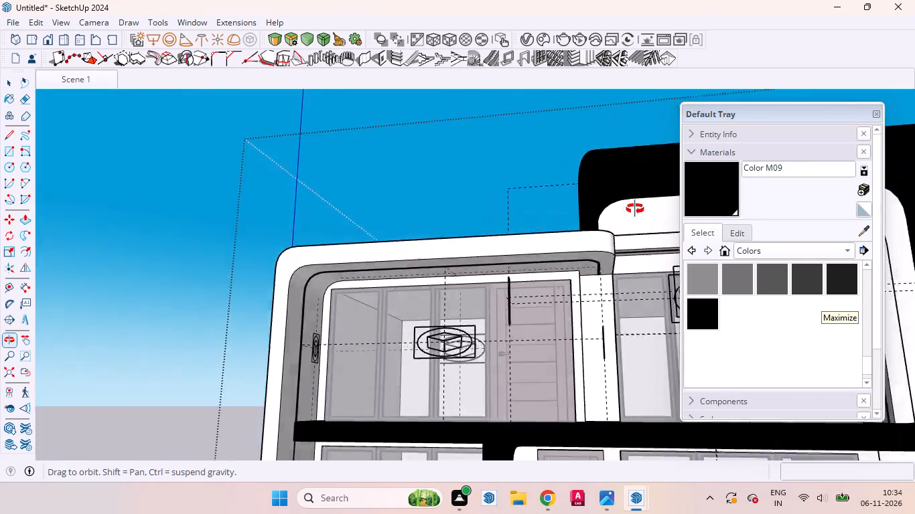
middle_drag(635, 209, 619, 252)
scroll(599, 216, up, 8)
middle_drag(589, 257, 571, 201)
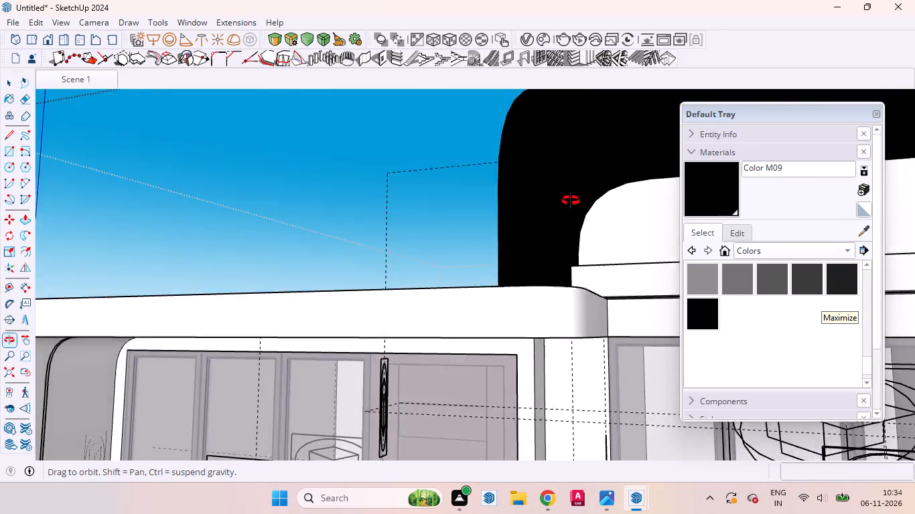
middle_drag(571, 201, 382, 214)
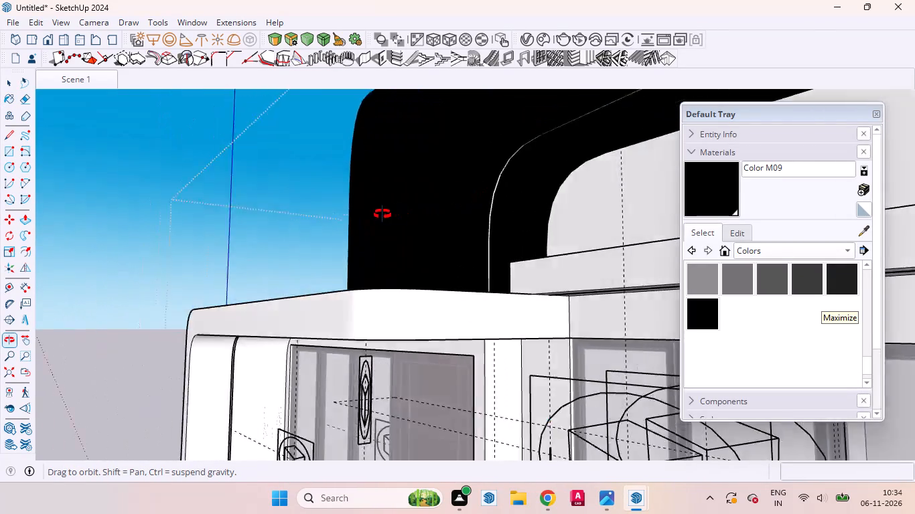
middle_drag(382, 214, 352, 228)
scroll(443, 195, up, 7)
scroll(445, 195, down, 1)
scroll(445, 195, up, 10)
scroll(444, 222, down, 1)
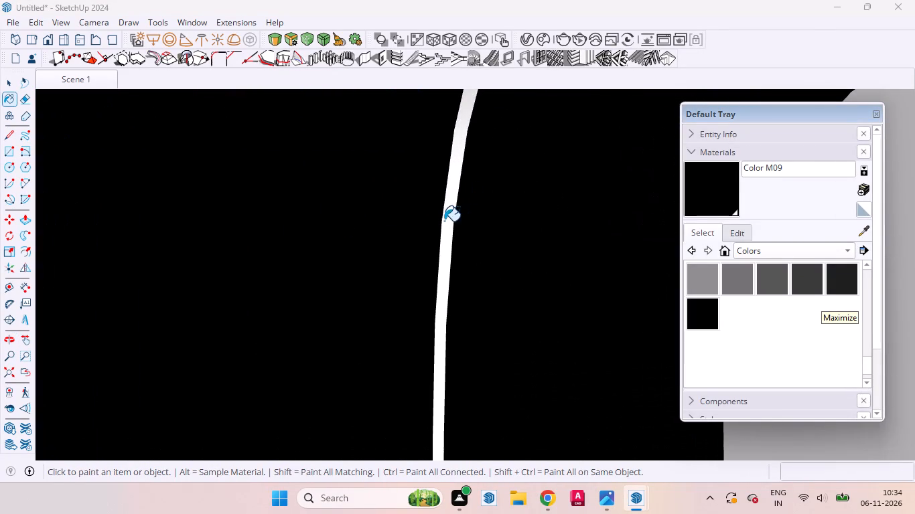
click(447, 218)
scroll(453, 274, down, 20)
scroll(453, 274, down, 1)
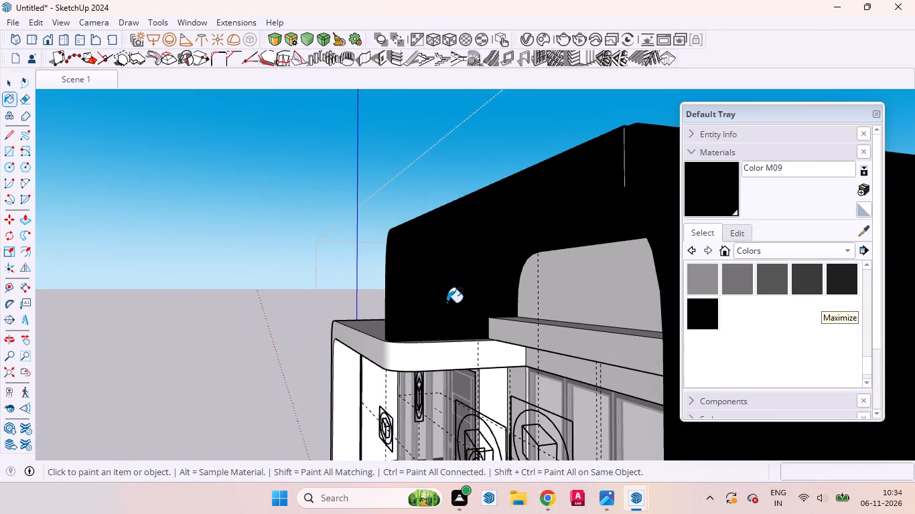
Paint the short white strip at the top of the upper frame's corner joint with Color M09, and leave the group.
middle_drag(431, 324, 514, 356)
scroll(499, 343, down, 10)
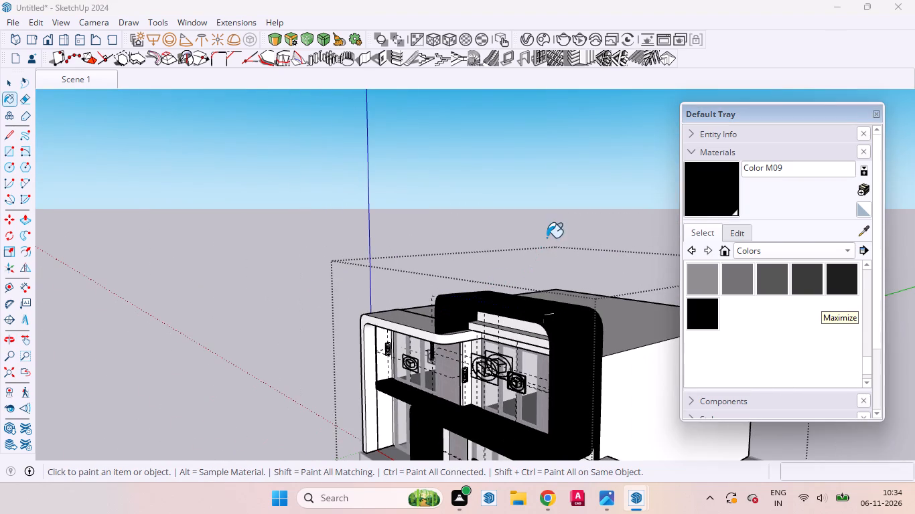
key(space)
scroll(563, 311, up, 6)
scroll(554, 297, down, 1)
scroll(554, 297, up, 12)
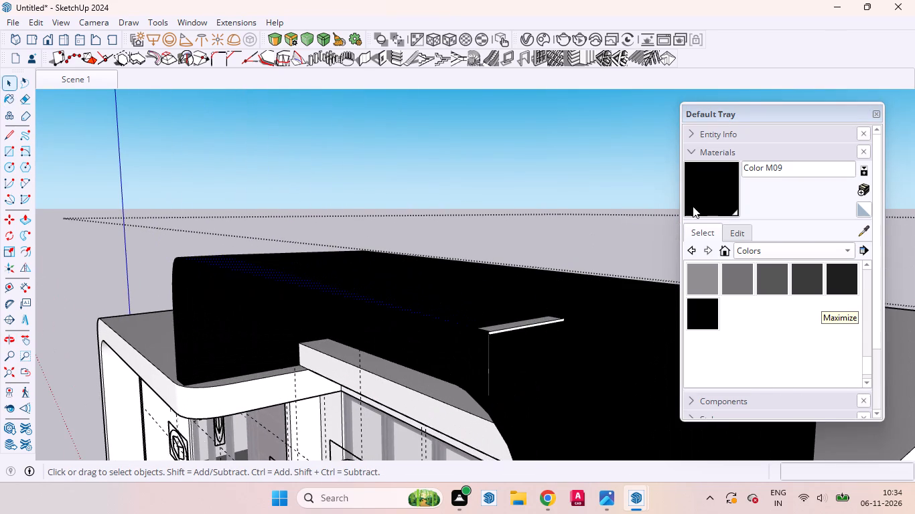
click(695, 203)
scroll(530, 334, up, 5)
click(513, 315)
scroll(513, 322, up, 5)
click(510, 329)
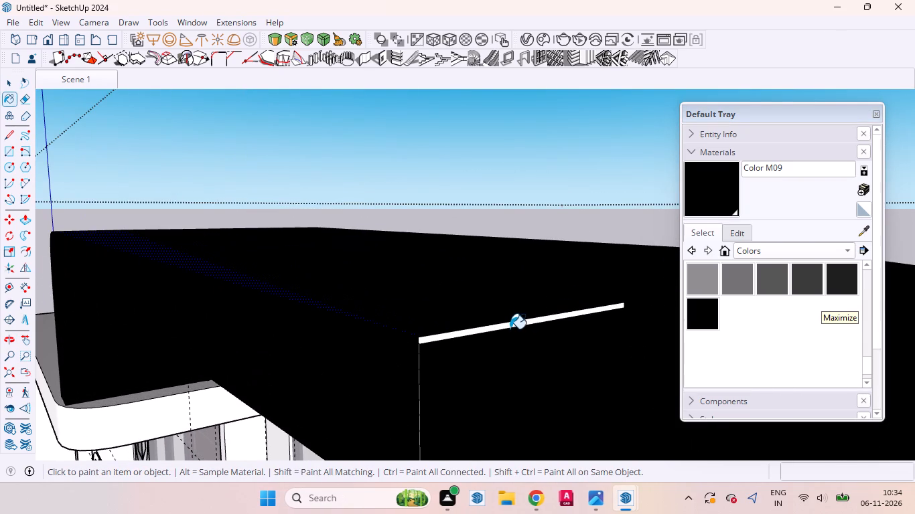
click(508, 325)
key(space)
scroll(516, 317, down, 12)
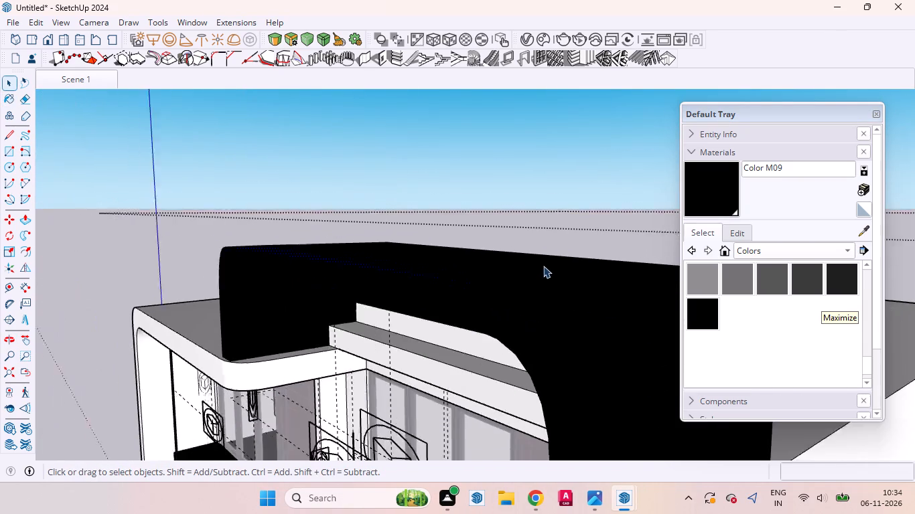
scroll(543, 266, down, 8)
click(238, 323)
click(157, 248)
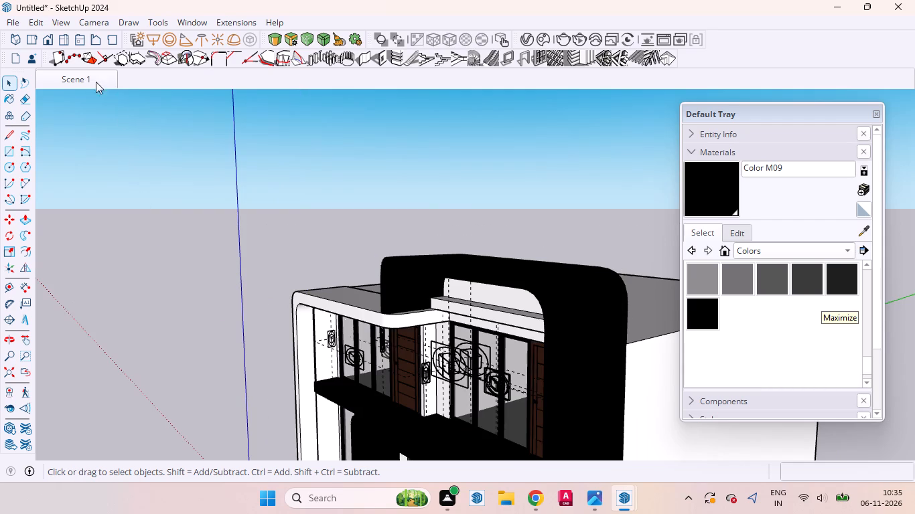
Recall Scene 1 and render the front view with V-Ray.
click(92, 77)
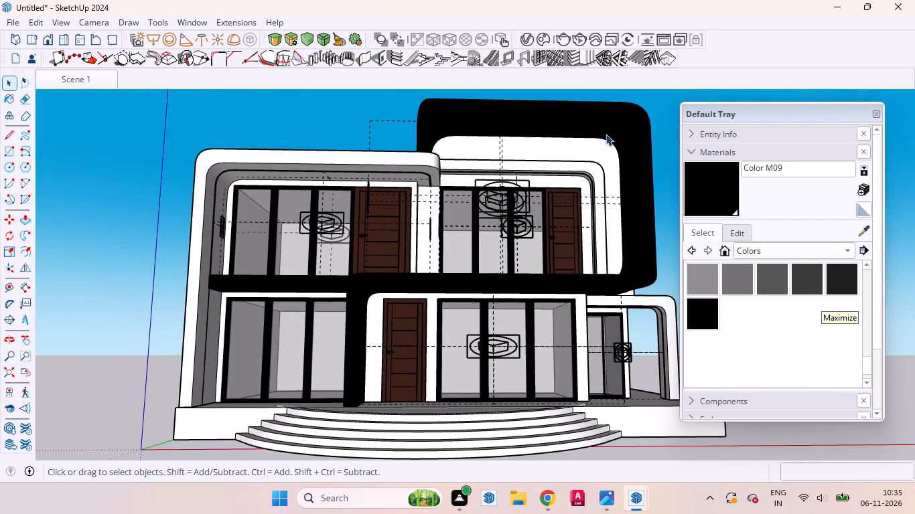
click(526, 43)
click(545, 128)
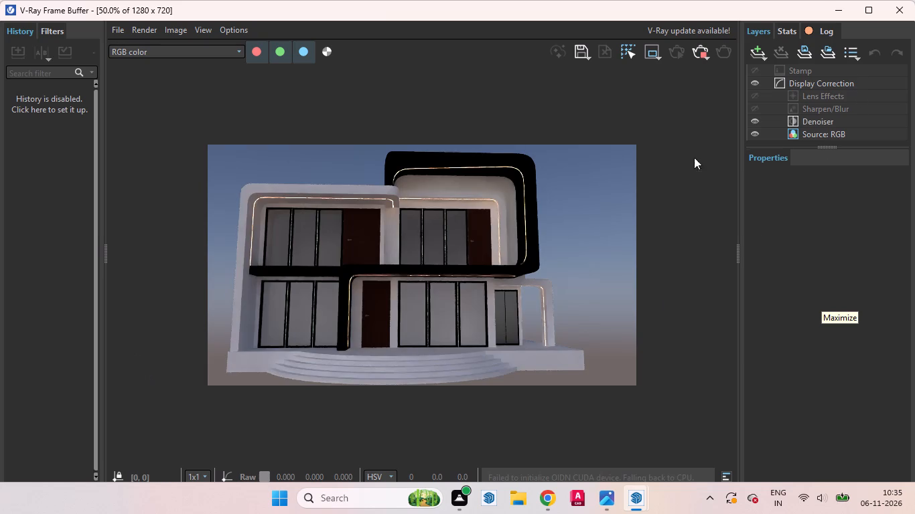
Stop the running V-Ray render and clear the render and asset windows away from the building model.
click(700, 47)
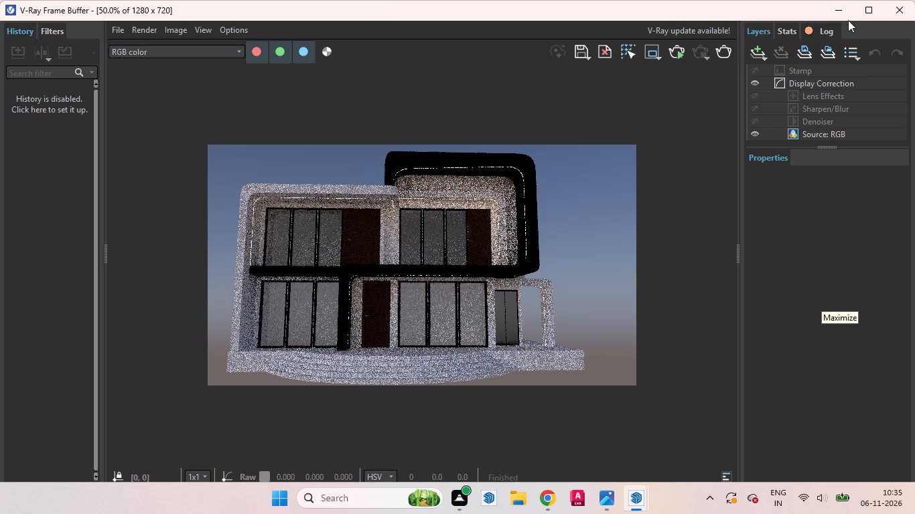
click(839, 1)
drag(484, 102, 532, 116)
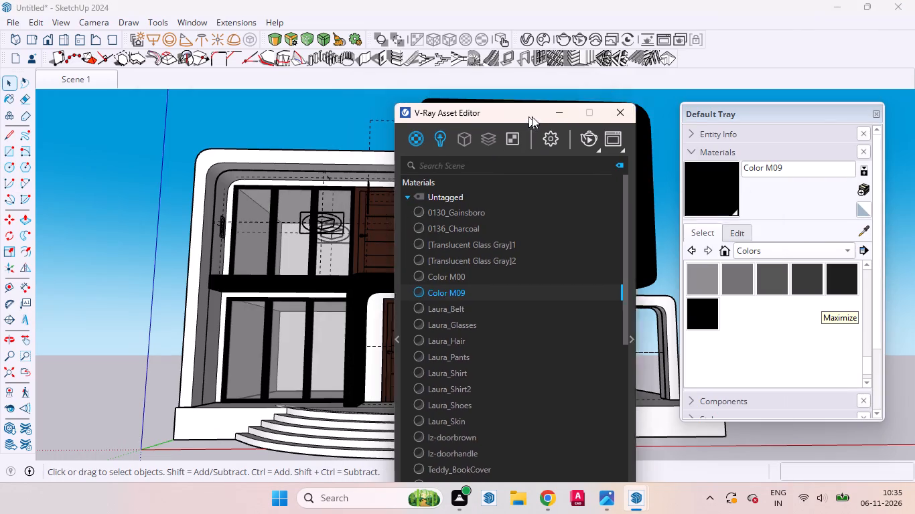
drag(532, 116, 766, 144)
Open the building group and remove the black material from the curved front band on the upper frame's inner surface.
scroll(508, 111, up, 4)
click(463, 143)
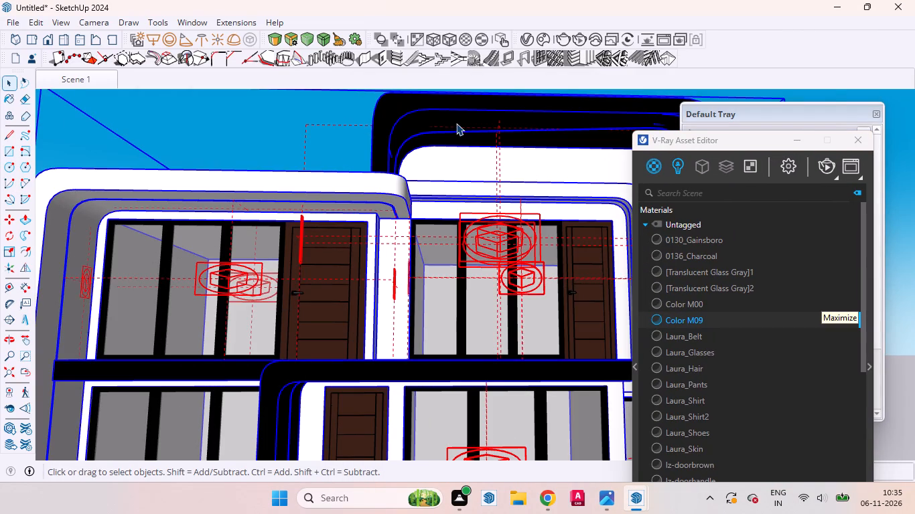
triple_click(456, 123)
click(460, 118)
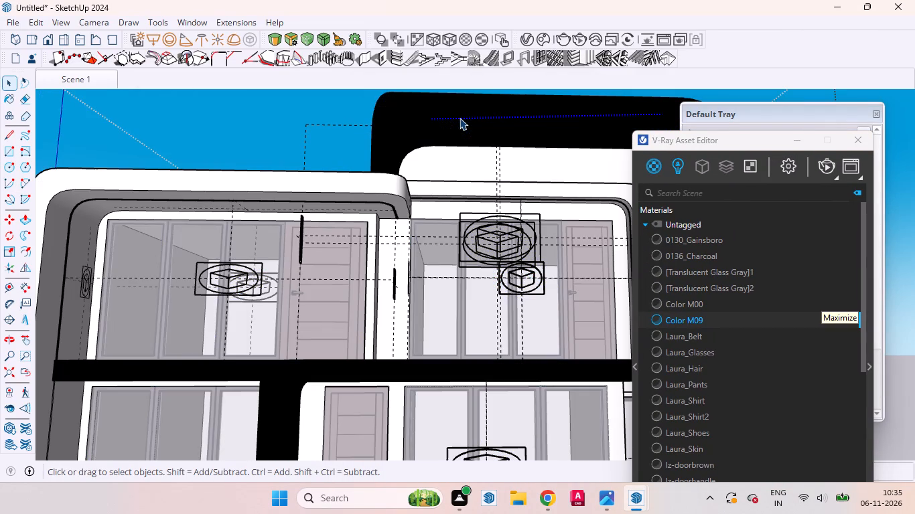
click(466, 131)
scroll(457, 110, up, 5)
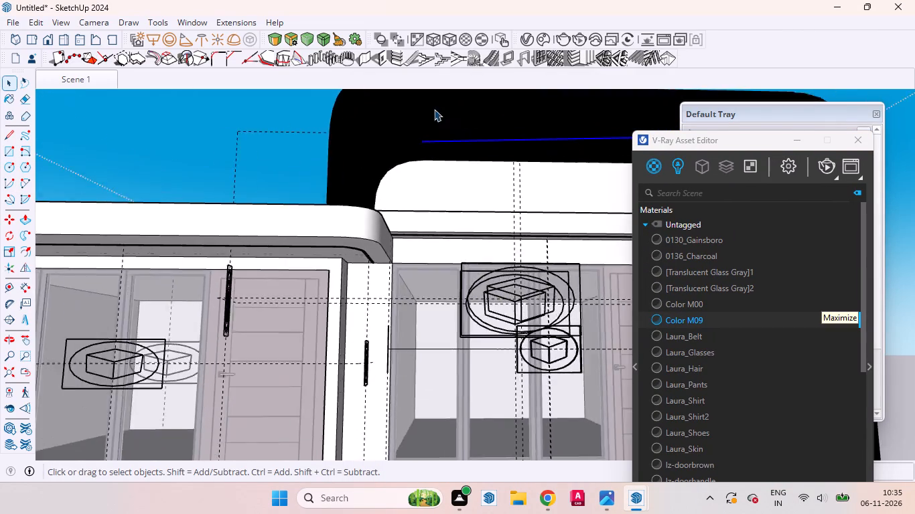
scroll(434, 109, up, 3)
click(330, 149)
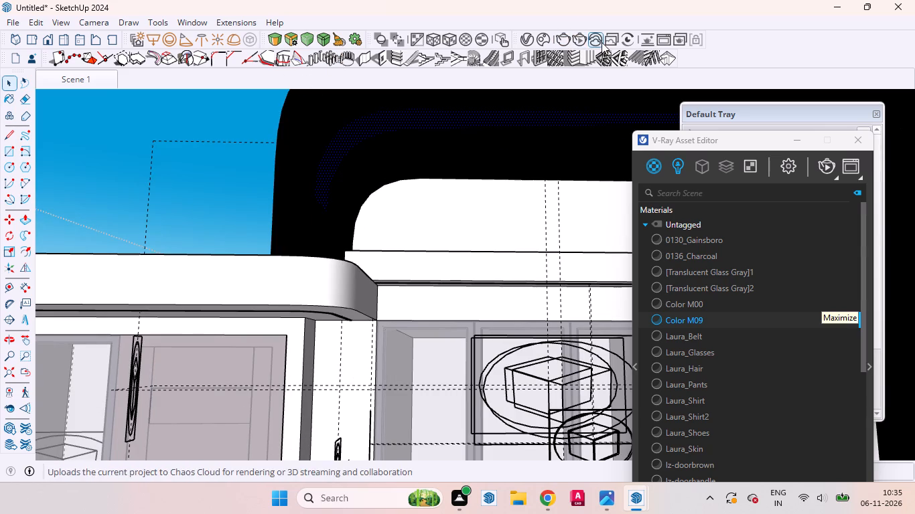
click(421, 39)
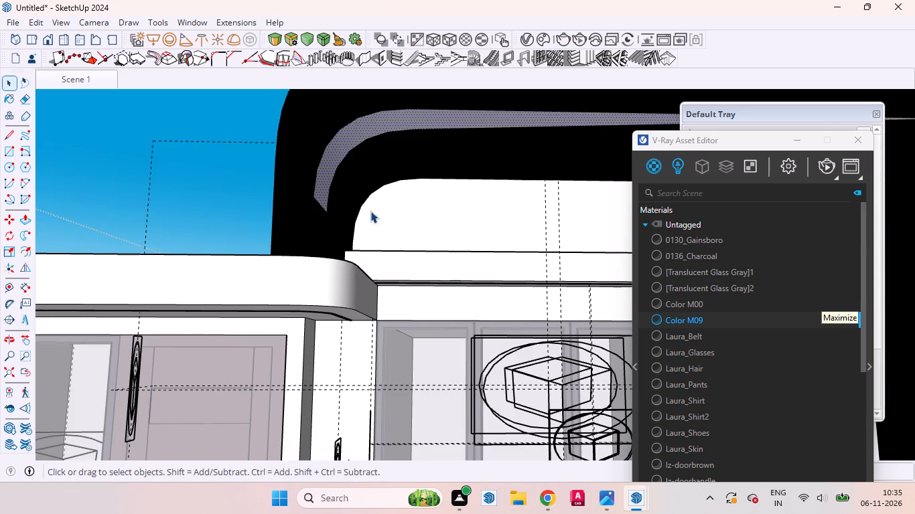
Remove the black material from the rear and middle bands of the upper frame's inner surface.
click(364, 178)
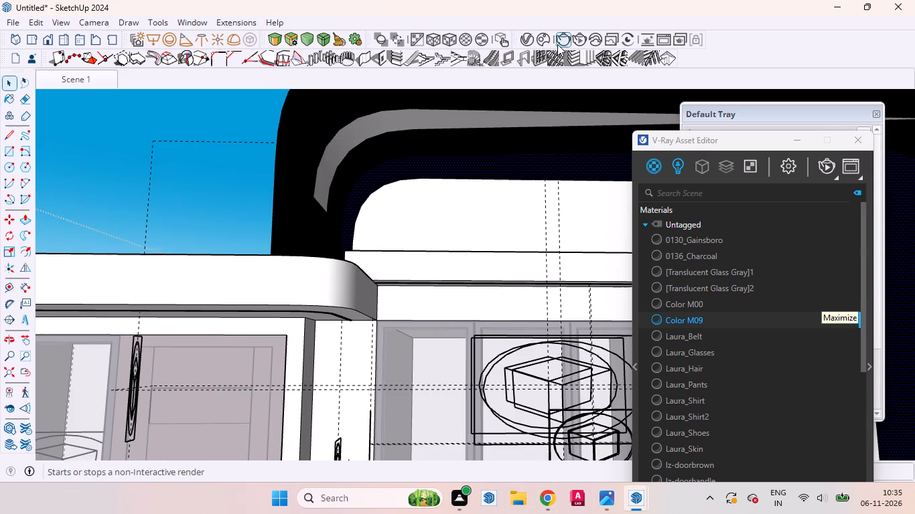
click(415, 42)
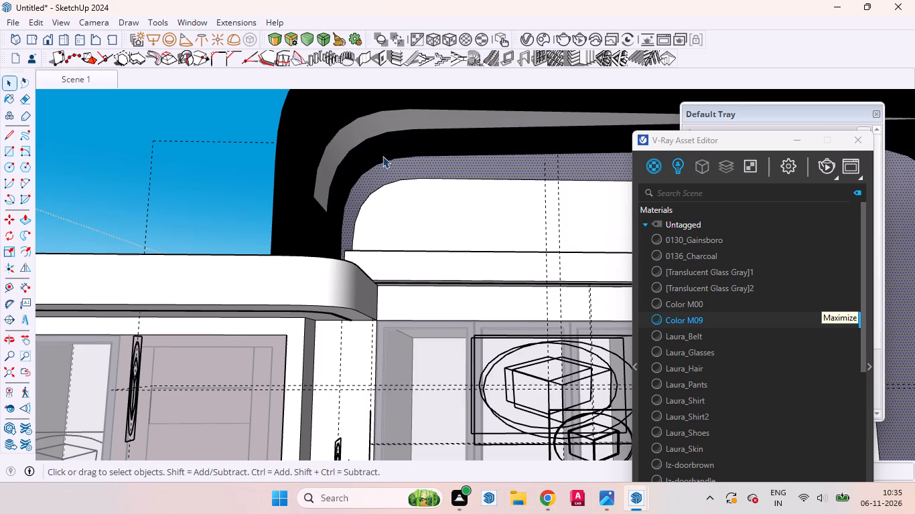
click(382, 156)
click(418, 44)
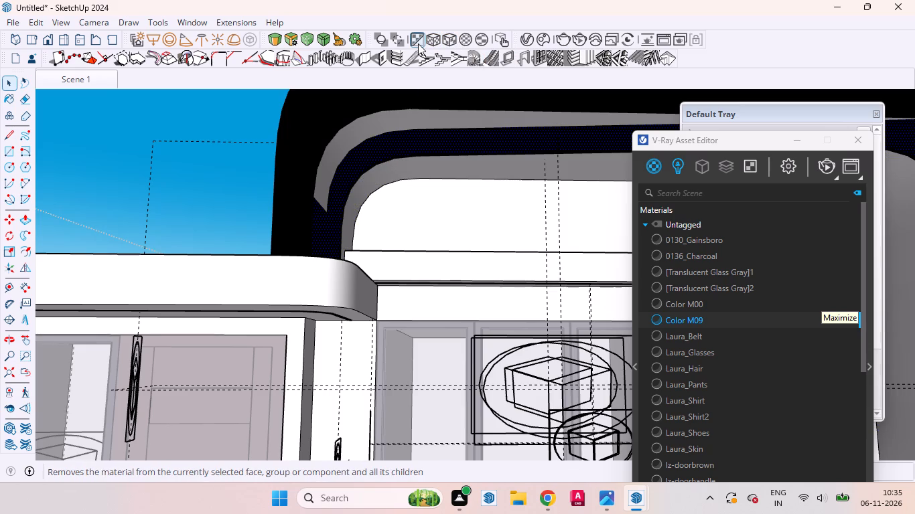
Delete the mesh light strip running around the inner surface of the upper frame.
scroll(386, 173, up, 4)
middle_drag(372, 195, 272, 228)
scroll(303, 232, down, 3)
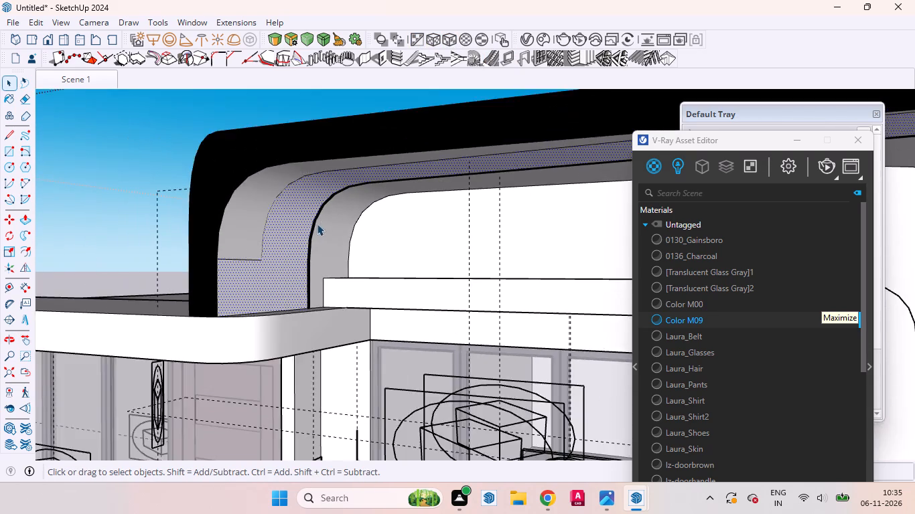
scroll(317, 224, down, 5)
scroll(450, 212, down, 4)
scroll(409, 212, up, 8)
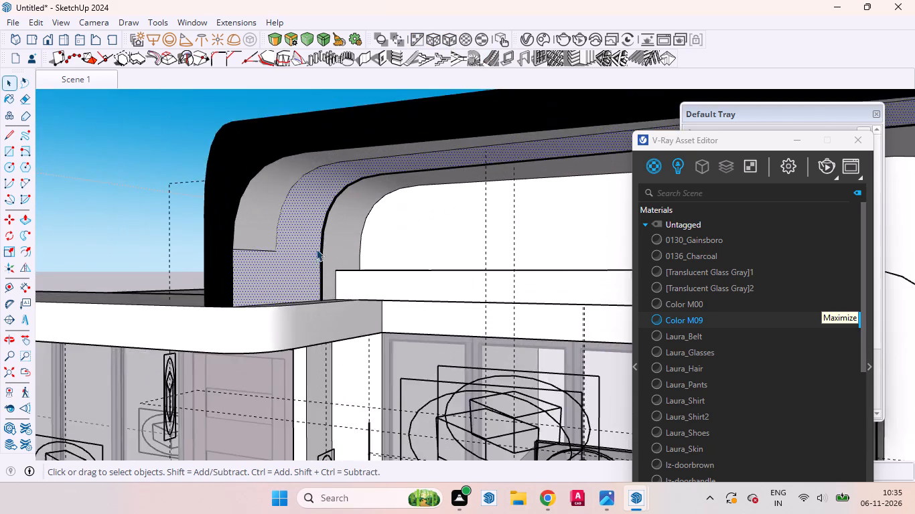
scroll(316, 249, up, 9)
scroll(325, 246, down, 1)
scroll(325, 246, up, 2)
click(325, 246)
scroll(324, 246, up, 5)
click(324, 250)
scroll(324, 255, down, 10)
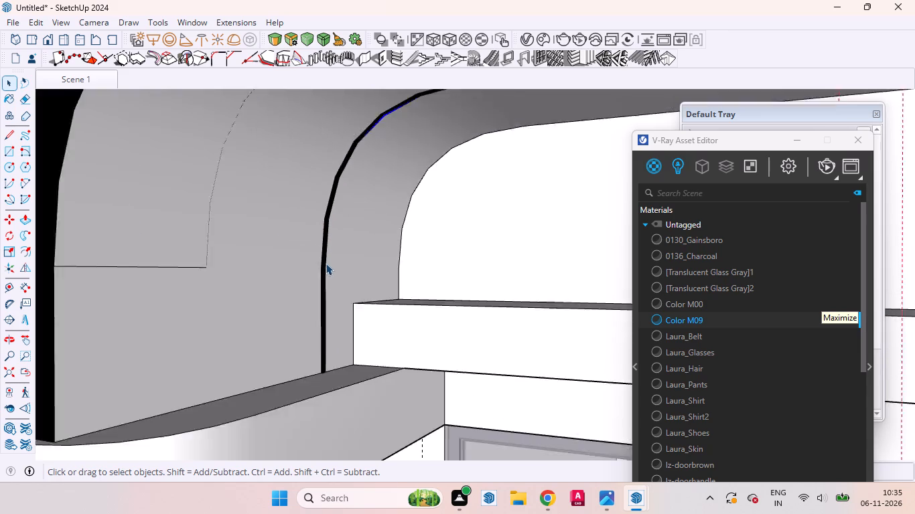
scroll(326, 263, down, 6)
scroll(384, 268, down, 9)
middle_drag(380, 283, 496, 270)
scroll(466, 270, down, 6)
scroll(346, 244, up, 1)
scroll(346, 244, down, 2)
scroll(520, 242, up, 6)
middle_drag(523, 264, 569, 266)
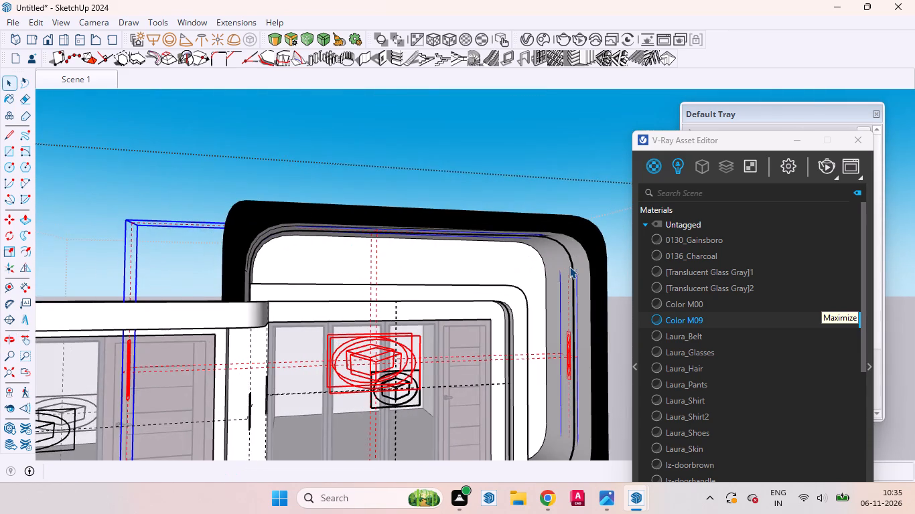
key(Delete)
Examine the narrow strip face and its edges at the upper frame's rounded inner corner.
scroll(567, 267, up, 5)
middle_drag(567, 262, 568, 263)
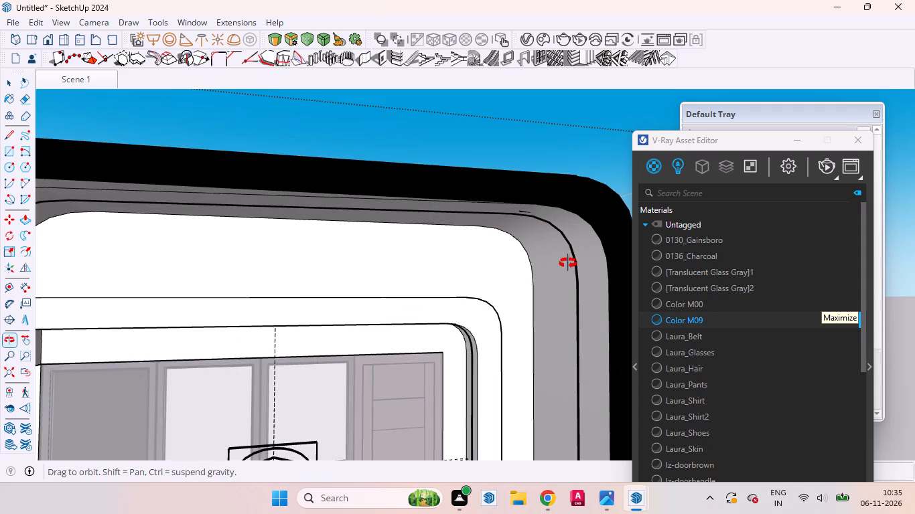
middle_drag(568, 263, 681, 236)
scroll(580, 260, up, 4)
click(565, 276)
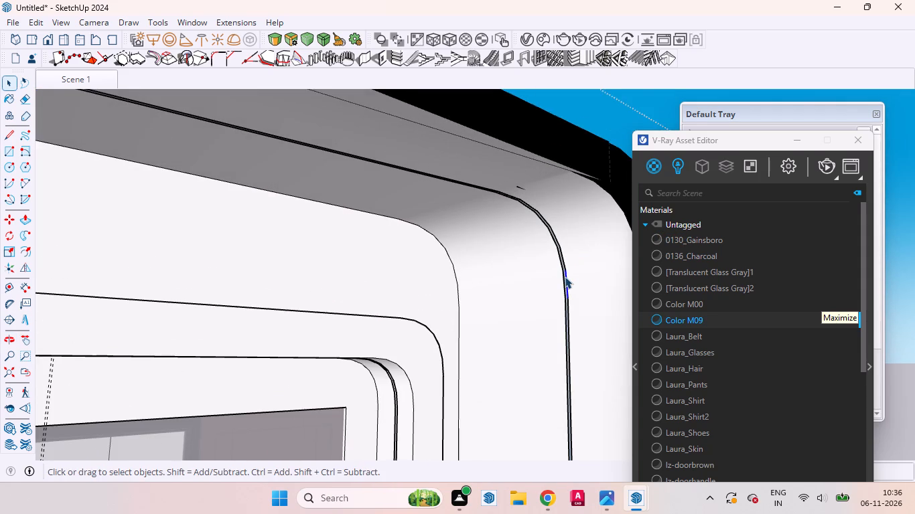
scroll(565, 276, up, 14)
middle_drag(562, 282, 683, 293)
scroll(571, 305, up, 7)
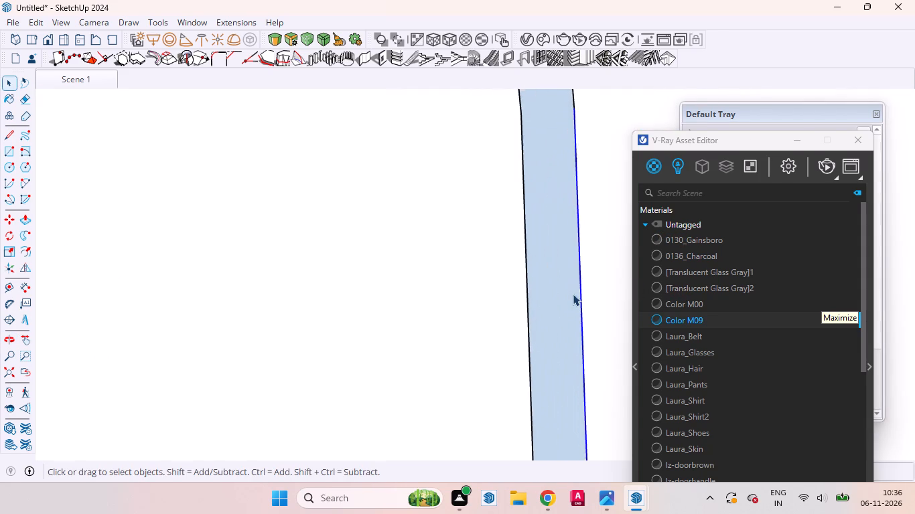
scroll(573, 294, up, 2)
click(559, 283)
middle_drag(547, 301, 487, 404)
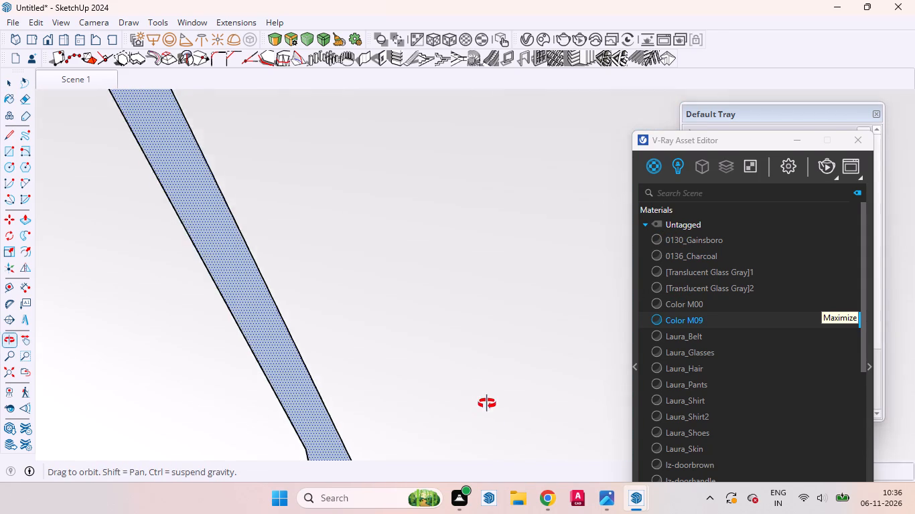
middle_drag(487, 404, 465, 398)
scroll(457, 342, down, 17)
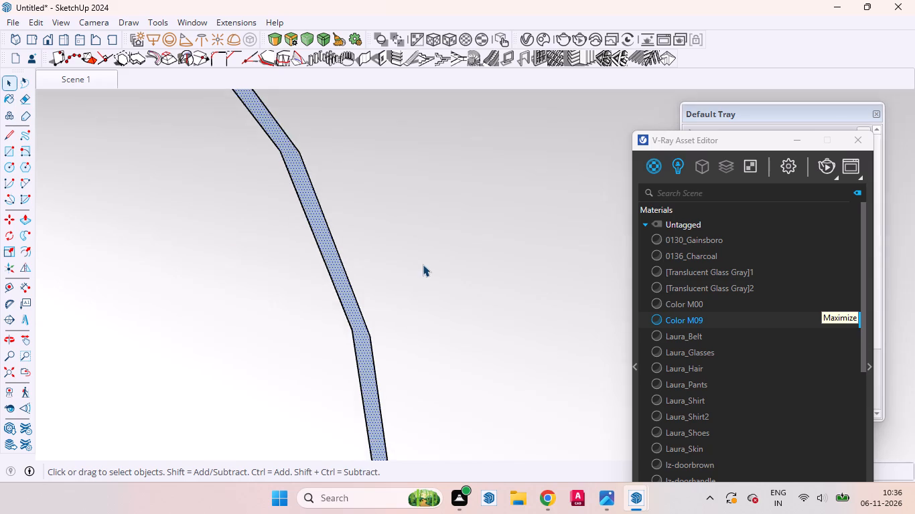
scroll(423, 264, down, 2)
scroll(376, 296, up, 4)
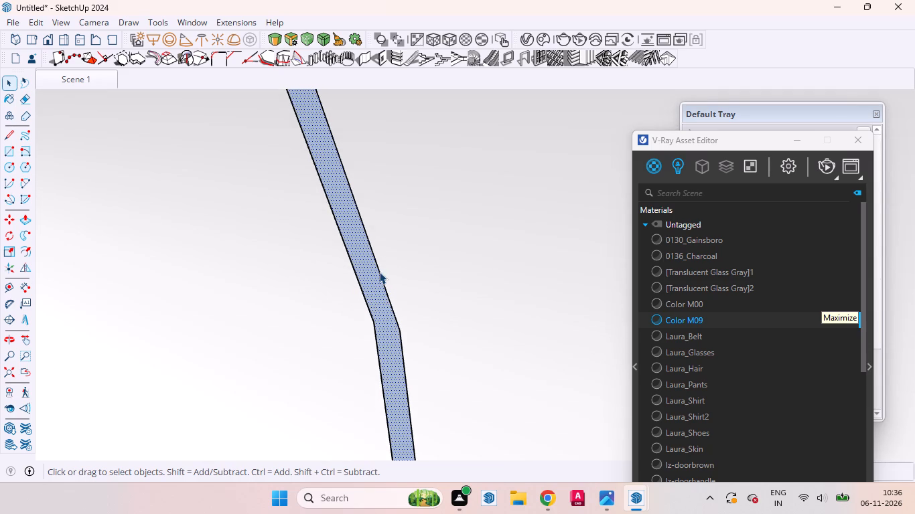
click(378, 272)
scroll(403, 308, down, 4)
scroll(407, 312, up, 2)
scroll(407, 312, down, 16)
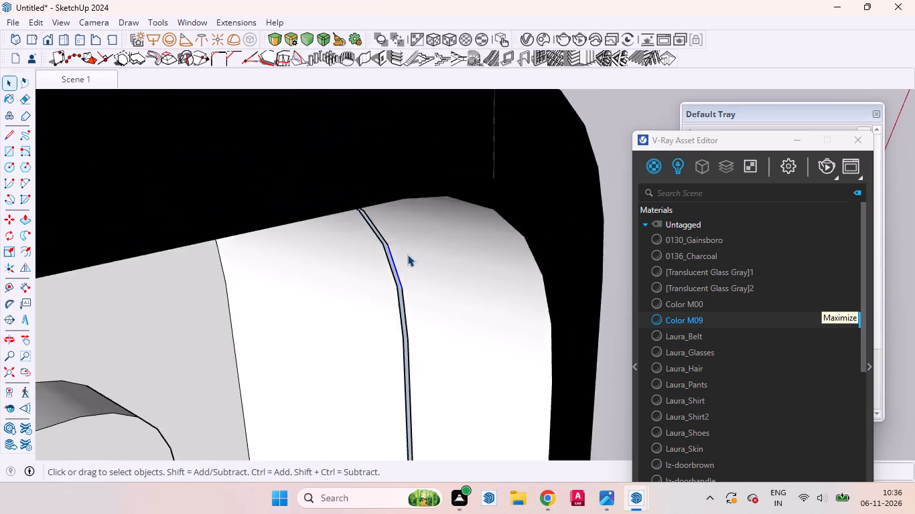
scroll(407, 254, down, 8)
scroll(453, 224, up, 1)
scroll(453, 224, down, 14)
scroll(486, 301, down, 2)
scroll(486, 301, up, 1)
scroll(486, 301, down, 3)
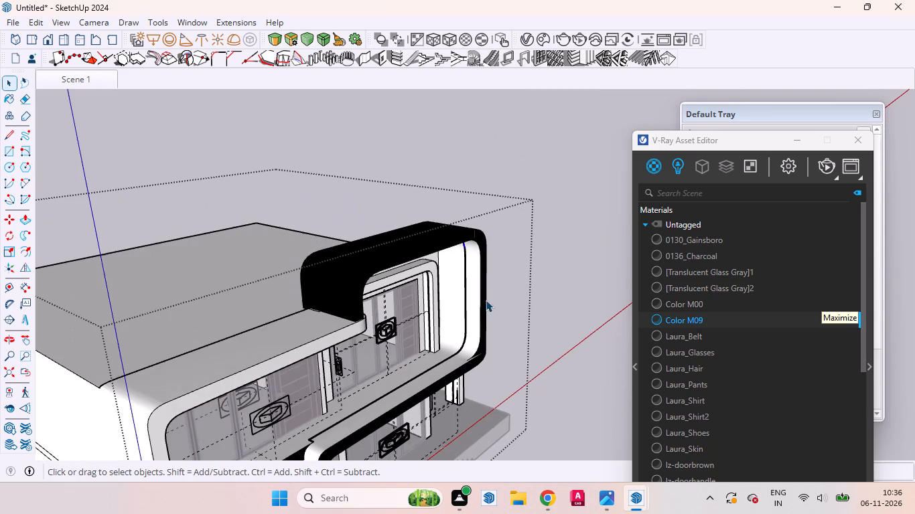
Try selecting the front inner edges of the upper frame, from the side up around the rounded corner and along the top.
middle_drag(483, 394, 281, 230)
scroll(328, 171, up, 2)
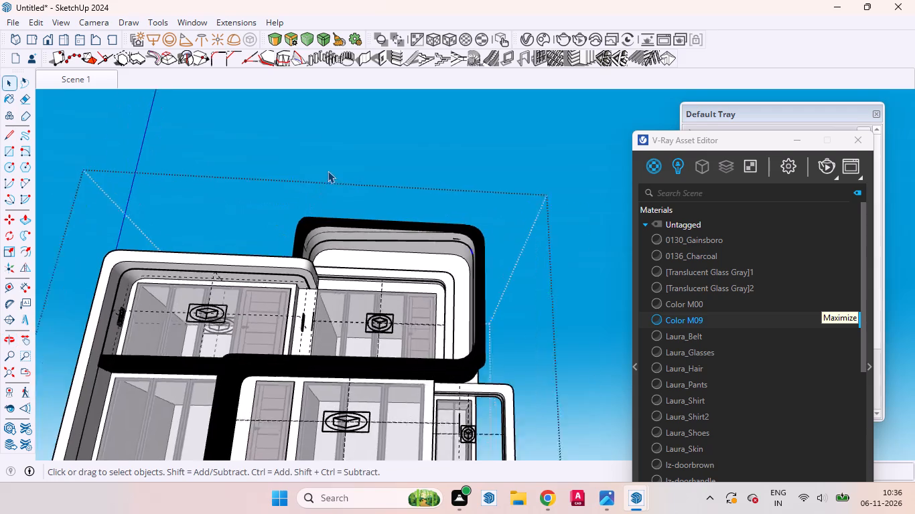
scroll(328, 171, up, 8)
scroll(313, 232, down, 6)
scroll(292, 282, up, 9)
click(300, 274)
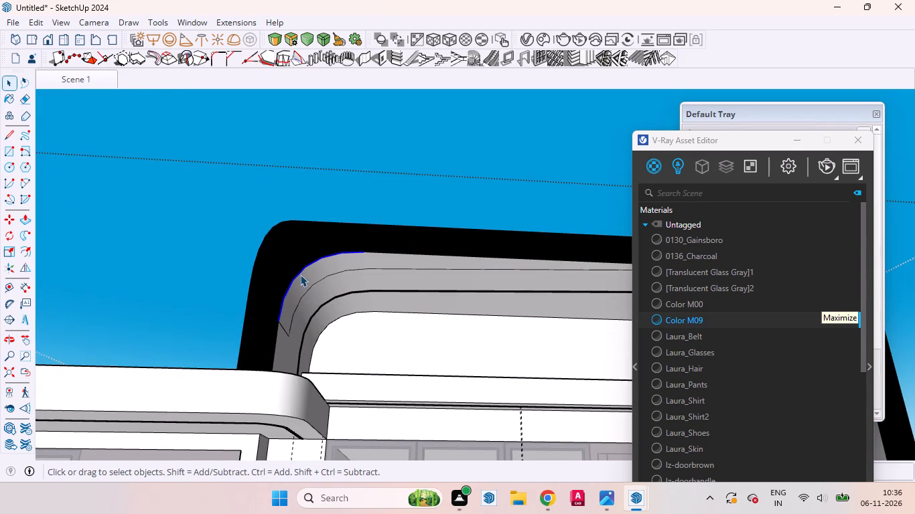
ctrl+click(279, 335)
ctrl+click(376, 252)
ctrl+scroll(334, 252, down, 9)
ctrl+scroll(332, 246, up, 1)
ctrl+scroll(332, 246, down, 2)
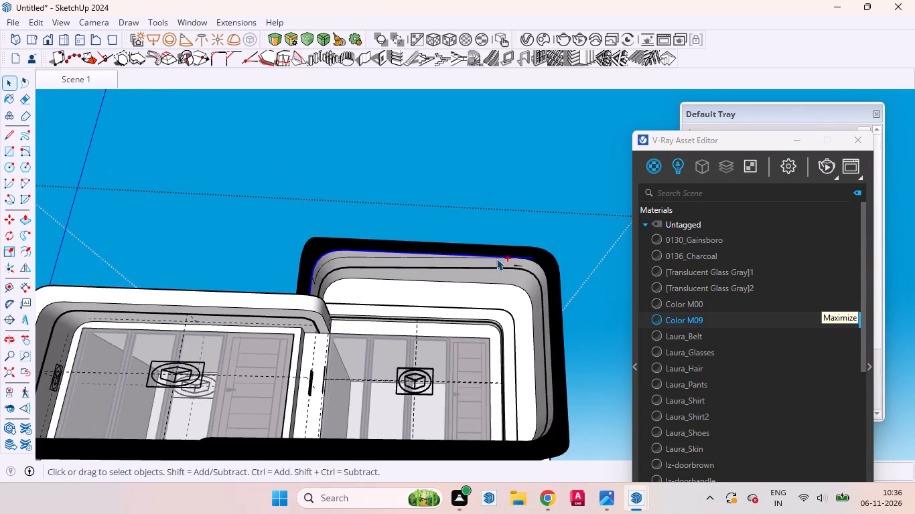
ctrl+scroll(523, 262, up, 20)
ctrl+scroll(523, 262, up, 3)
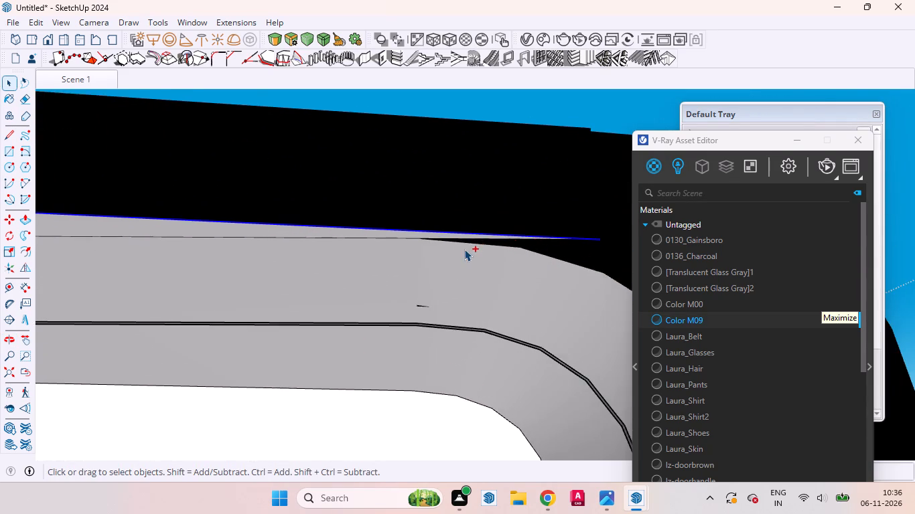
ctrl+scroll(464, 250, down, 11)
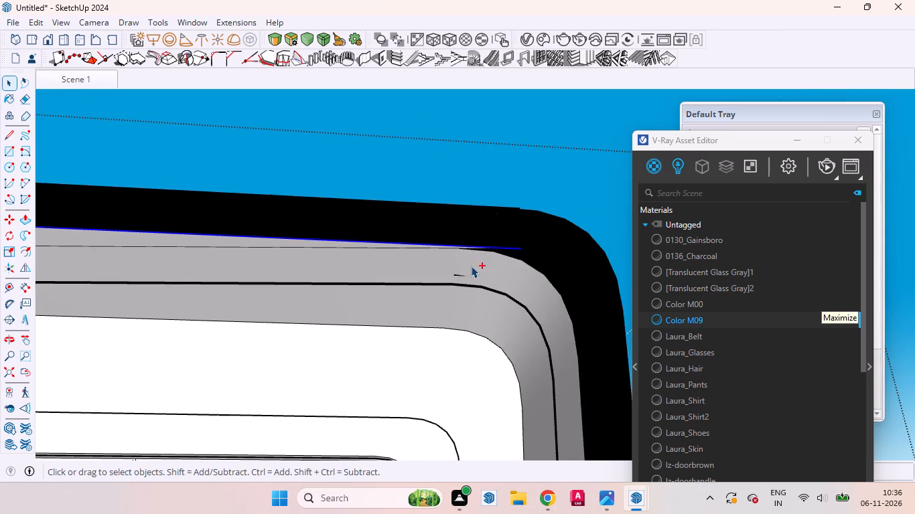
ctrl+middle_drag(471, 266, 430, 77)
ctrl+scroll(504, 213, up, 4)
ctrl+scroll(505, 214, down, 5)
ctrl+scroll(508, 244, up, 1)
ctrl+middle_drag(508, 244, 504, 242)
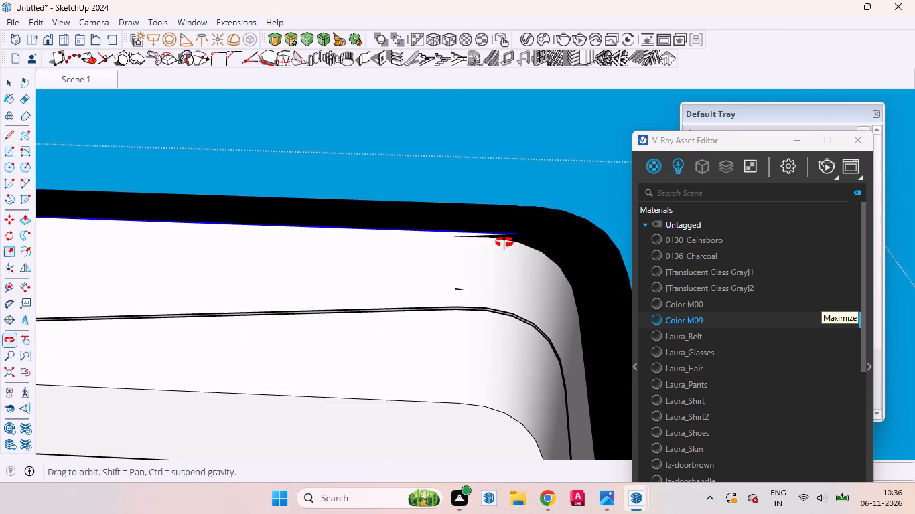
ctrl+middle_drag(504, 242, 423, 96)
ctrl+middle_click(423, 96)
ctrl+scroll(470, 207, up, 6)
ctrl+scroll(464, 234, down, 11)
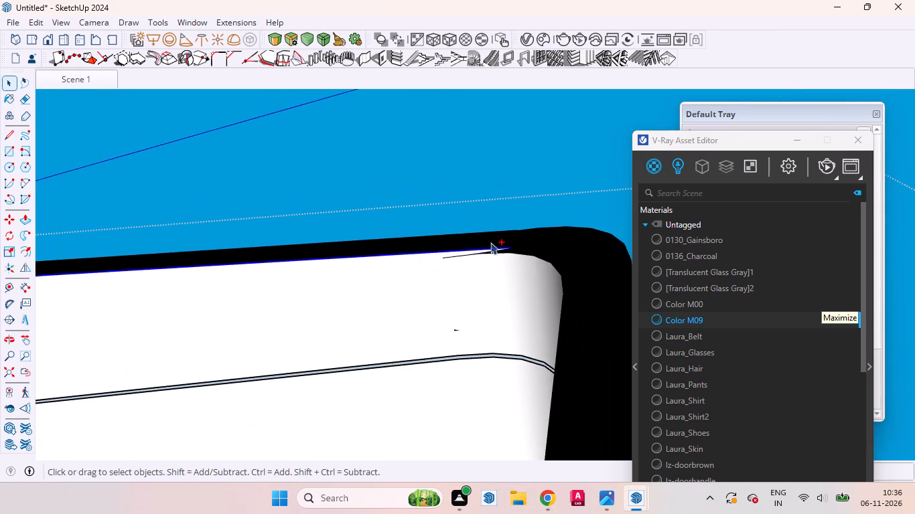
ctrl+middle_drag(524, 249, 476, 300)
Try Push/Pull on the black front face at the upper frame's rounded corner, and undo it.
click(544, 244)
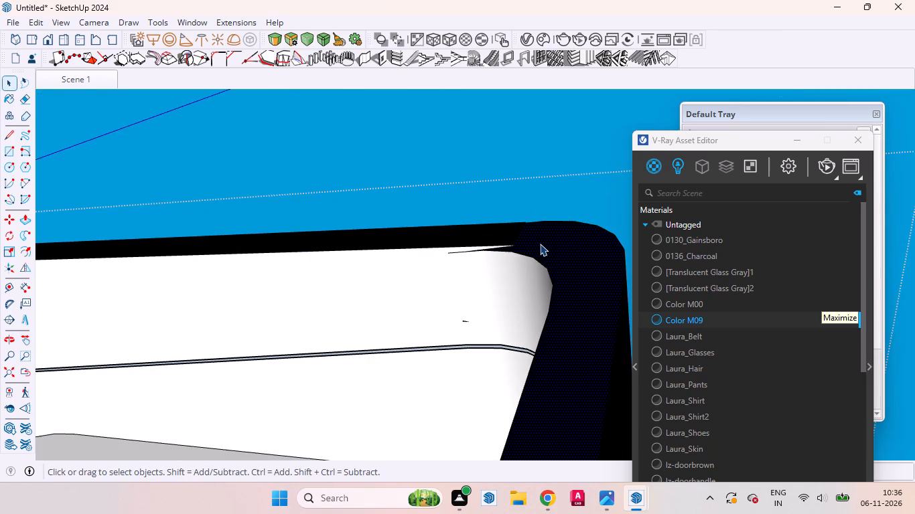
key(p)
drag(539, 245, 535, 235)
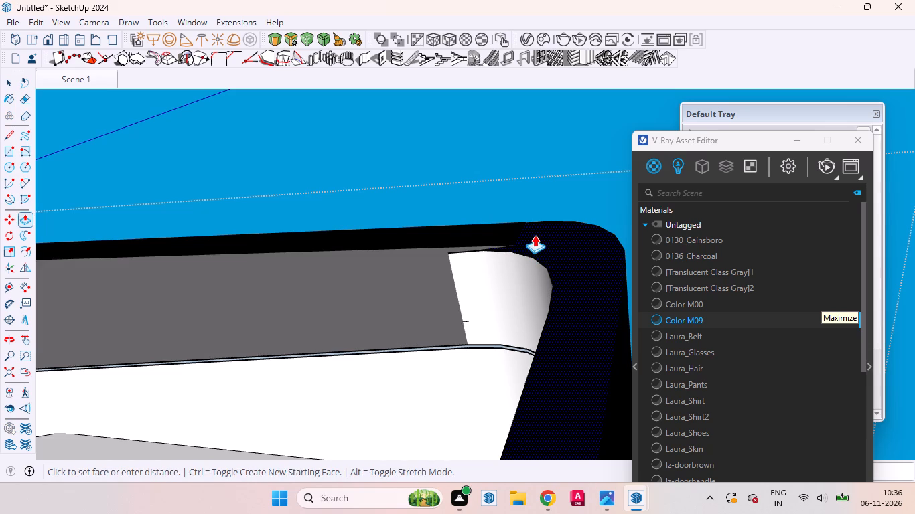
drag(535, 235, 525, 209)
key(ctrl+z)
Examine the thin black sliver and its edges at the upper frame's rounded inner corner from several angles.
scroll(524, 242, up, 11)
scroll(472, 267, up, 3)
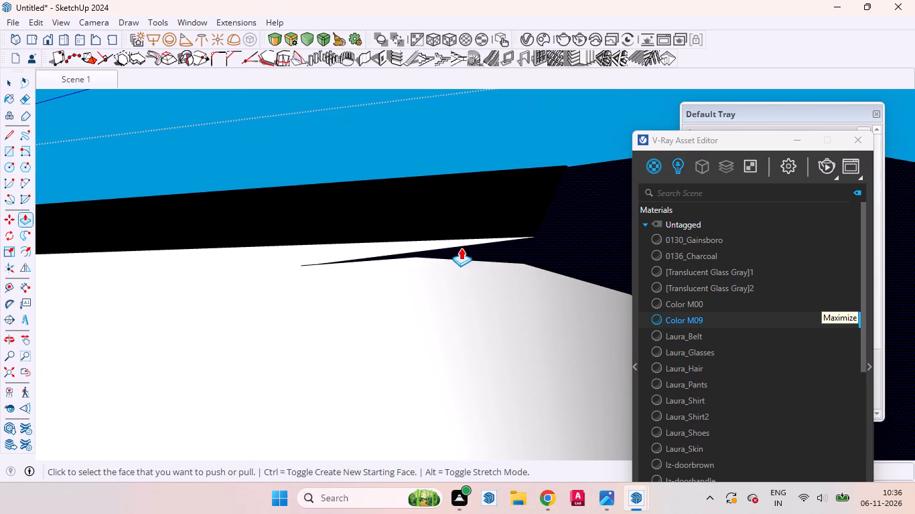
scroll(402, 245, up, 4)
scroll(402, 245, down, 1)
scroll(402, 245, up, 6)
key(space)
click(393, 250)
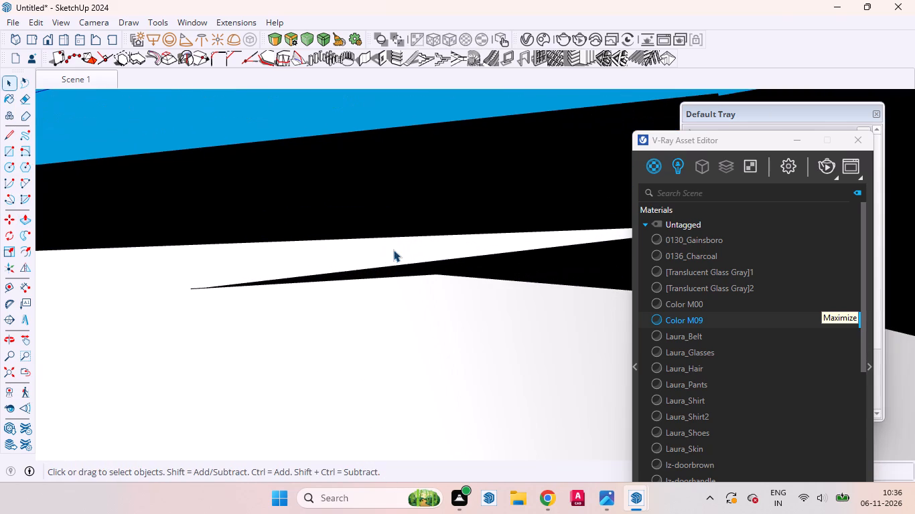
key(p)
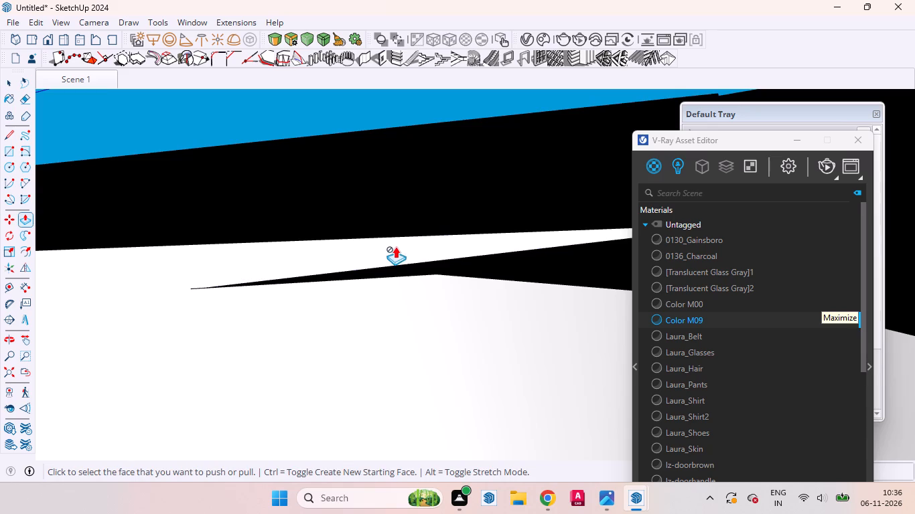
key(space)
scroll(417, 286, down, 5)
scroll(419, 292, up, 1)
scroll(420, 292, down, 9)
middle_drag(448, 327, 497, 127)
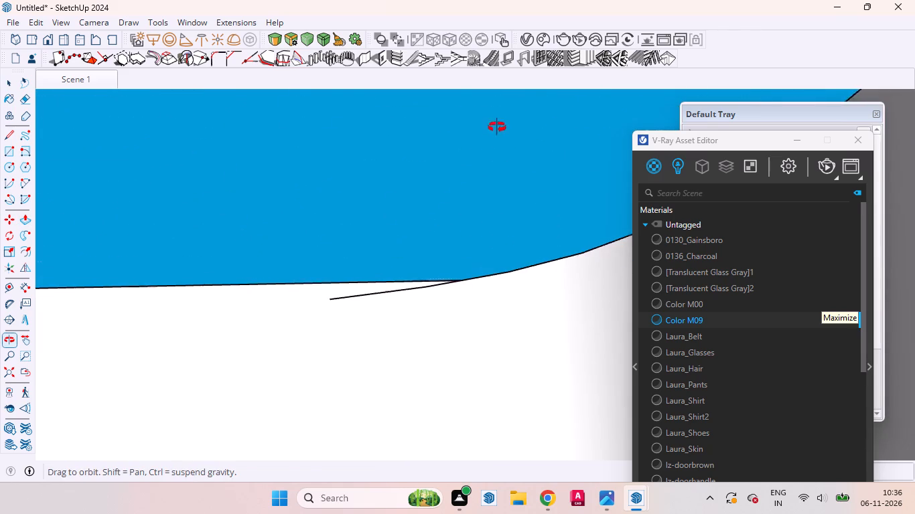
middle_drag(497, 127, 498, 125)
scroll(415, 324, up, 4)
middle_drag(427, 358, 473, 440)
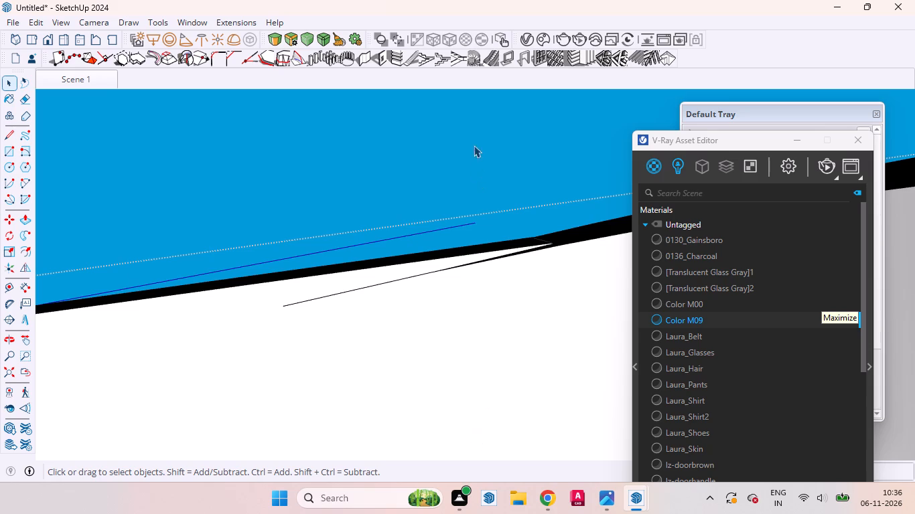
scroll(445, 240, down, 4)
middle_drag(541, 406, 581, 511)
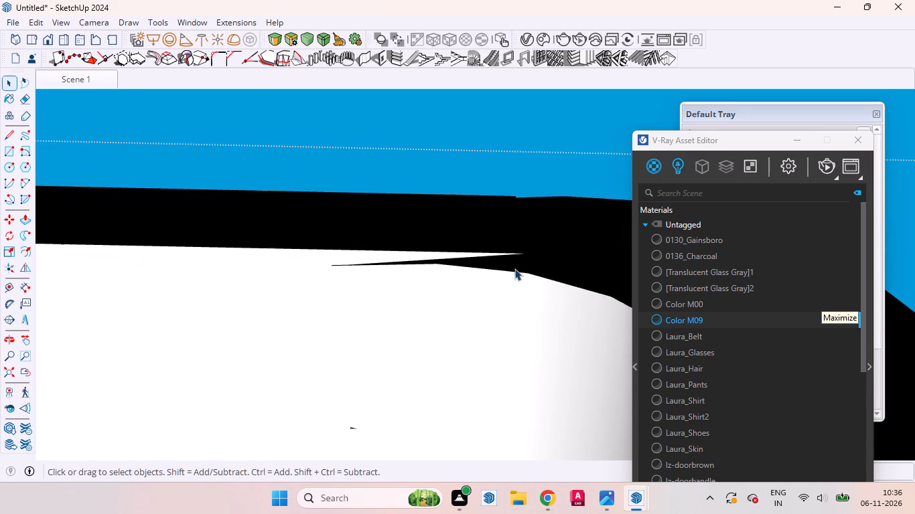
scroll(492, 221, down, 14)
middle_drag(447, 256, 490, 122)
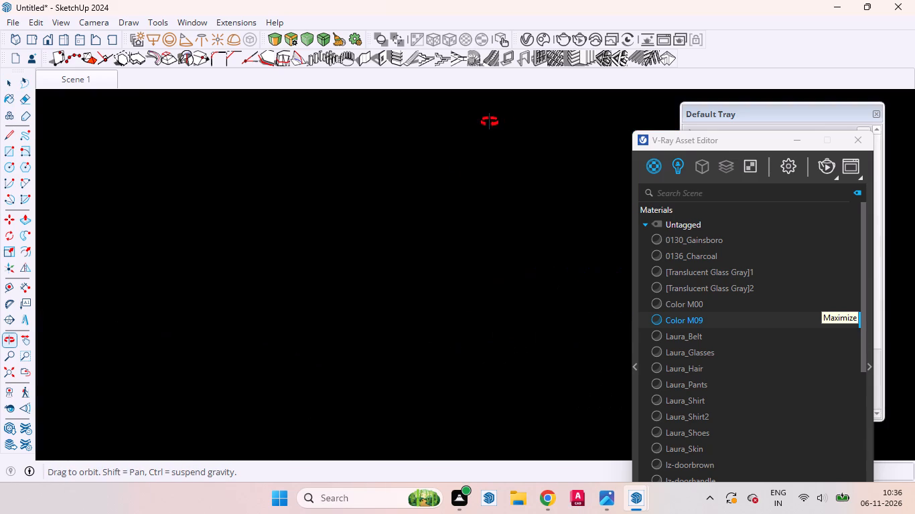
middle_drag(490, 122, 474, 298)
scroll(479, 239, down, 15)
middle_drag(459, 301, 424, 407)
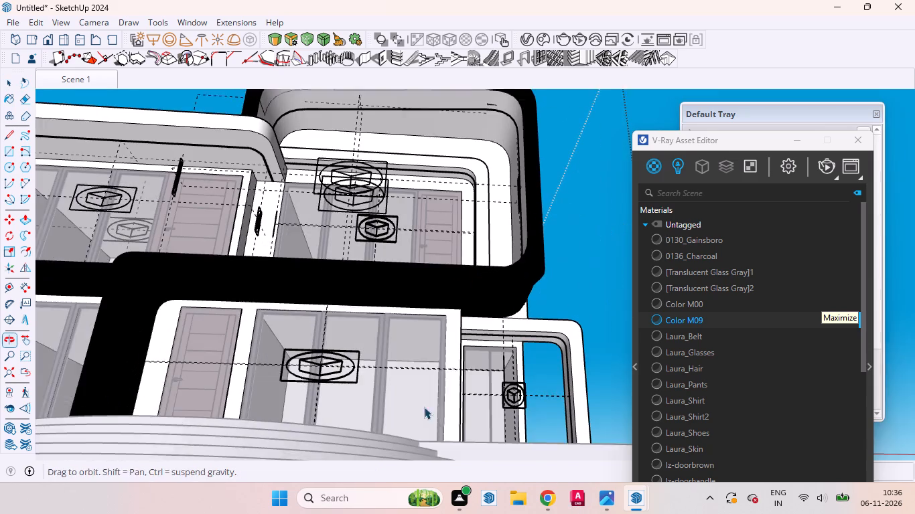
middle_drag(424, 407, 425, 407)
Undo the most recent edits made at the upper frame's rounded inner corner.
key(ctrl+z)
key(ctrl+z)
key(ctrl+z)
key(ctrl+z)
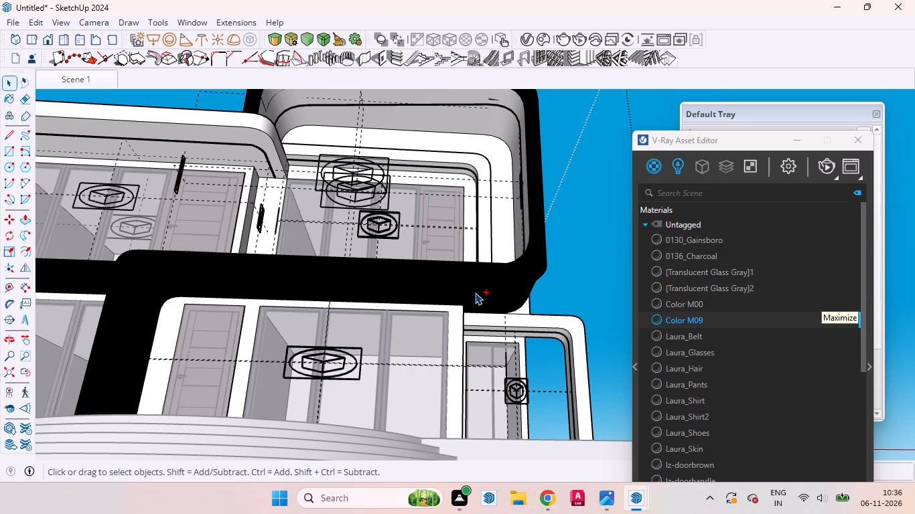
key(ctrl+z)
key(ctrl+z)
key(ctrl+z)
key(space)
click(581, 203)
scroll(559, 343, down, 6)
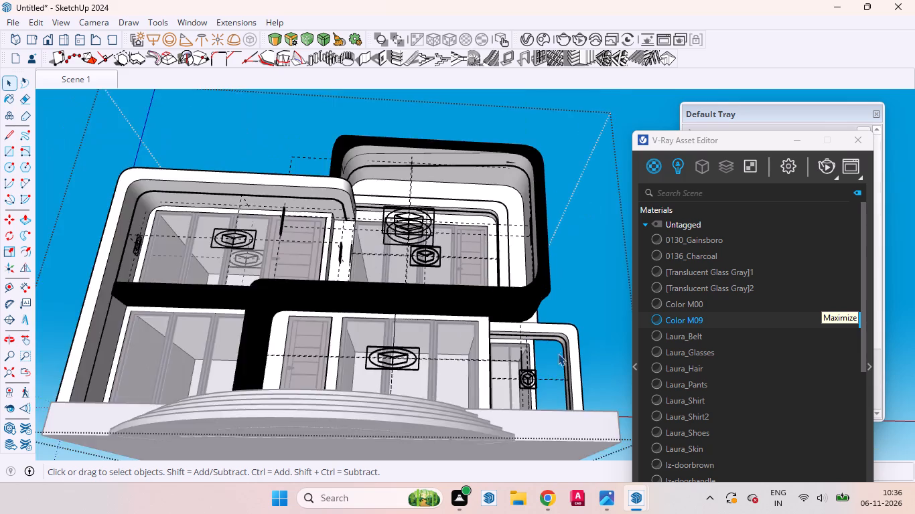
scroll(558, 353, down, 4)
scroll(419, 220, up, 3)
Undo the earlier cleanup edits to bring back the black band along the upper frame's inner top and rounded corners.
key(ctrl+z)
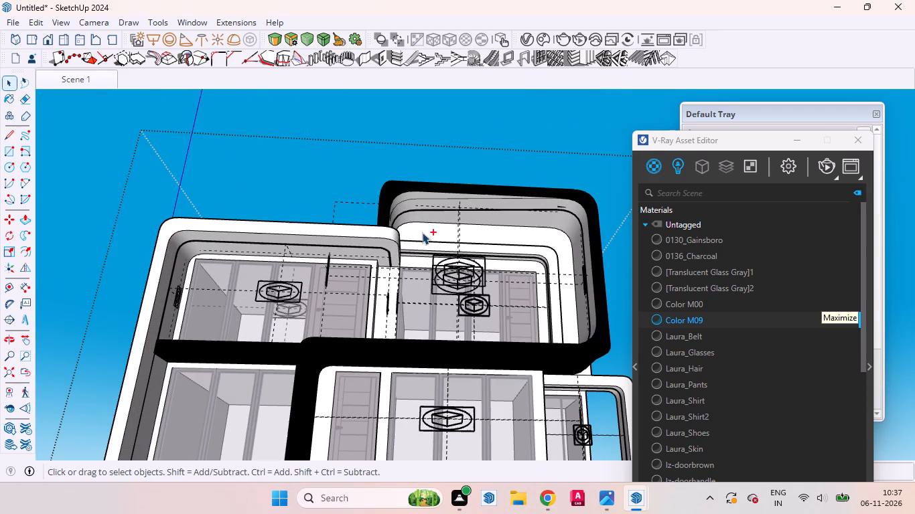
key(ctrl+z)
key(ctrl+z)
key(ctrl+z)
key(ctrl+z)
key(ctrl+z)
key(ctrl+z)
key(ctrl+z)
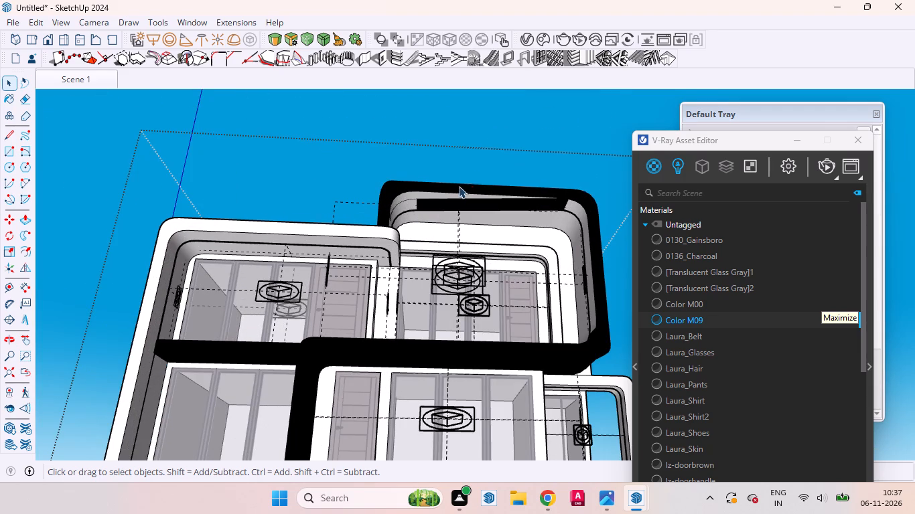
key(ctrl+z)
key(ctrl+z)
key(ctrl+z)
key(ctrl+z)
key(ctrl+z)
key(ctrl+z)
key(ctrl+z)
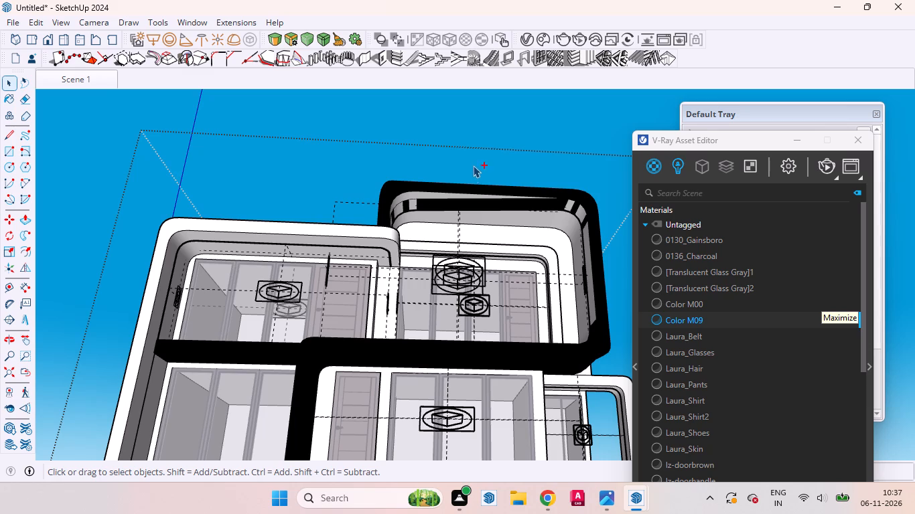
key(ctrl+z)
key(ctrl+z)
key(ctrl+z)
key(ctrl+z)
key(z)
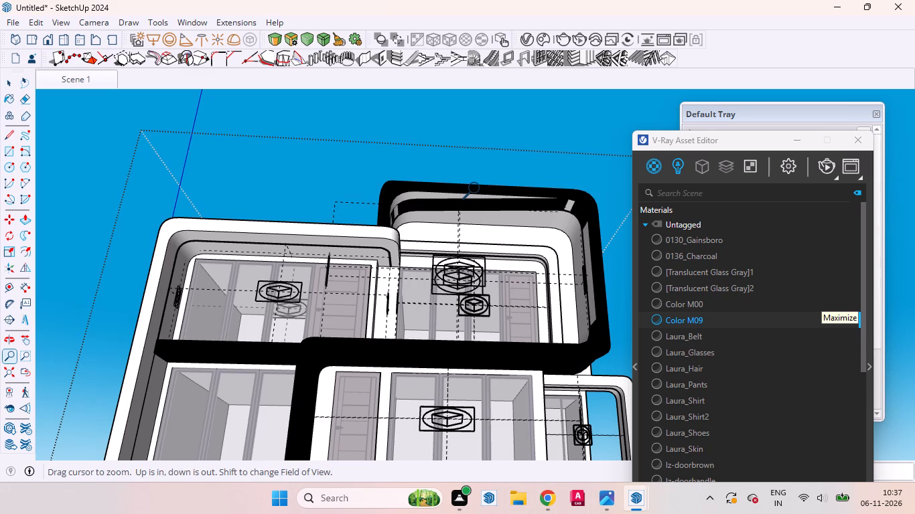
key(ctrl+z)
key(ctrl+z)
key(ctrl+z)
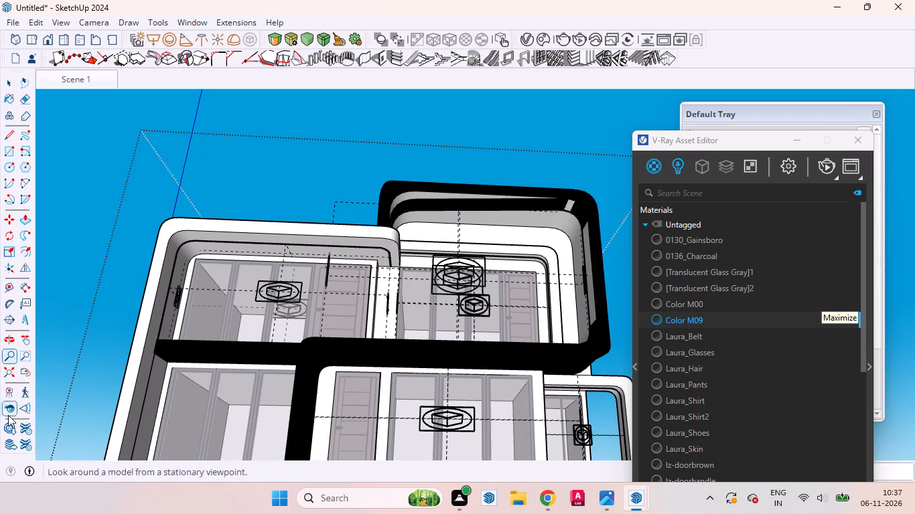
Continue undoing the cleanup to restore the black faces around the upper frame's inner corners and side.
click(3, 84)
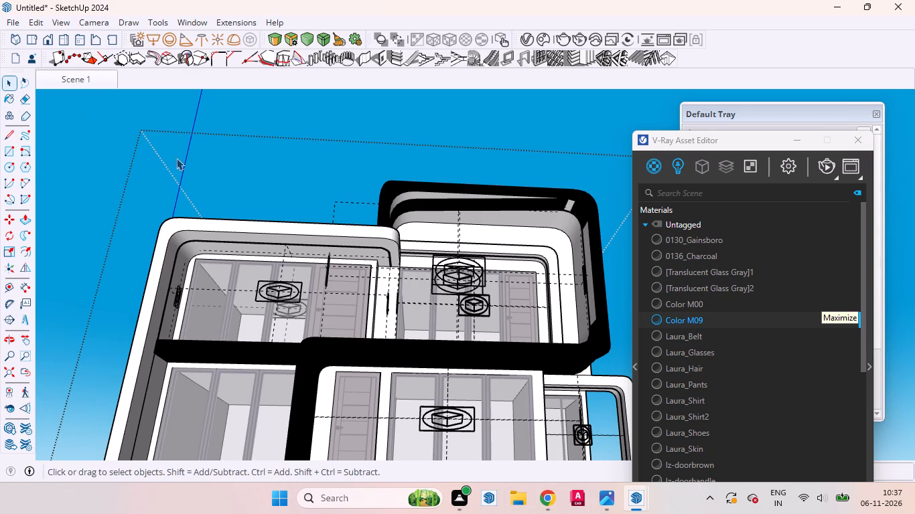
key(ctrl+z)
key(ctrl+z)
key(ctrl+z)
key(ctrl+z)
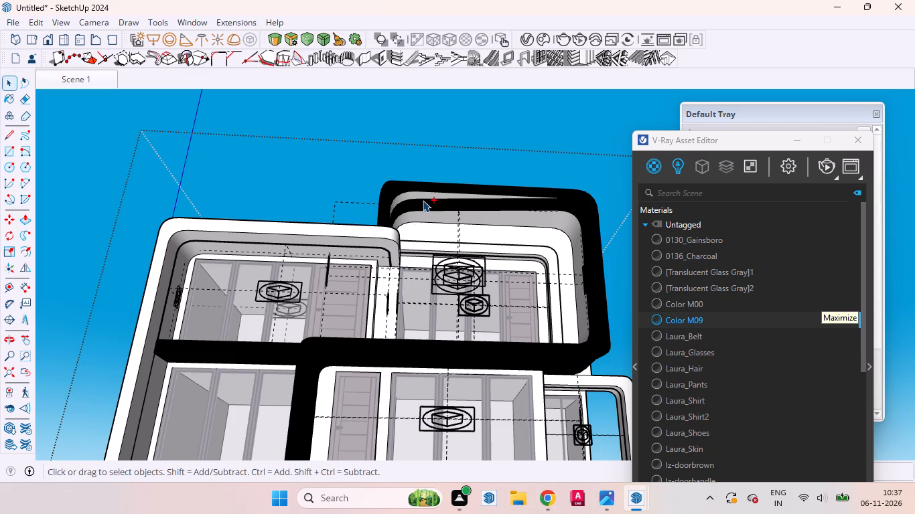
key(ctrl+z)
key(ctrl+z)
key(ctrl+z)
key(ctrl+z)
key(ctrl+z)
key(ctrl+z)
key(z)
key(ctrl+z)
key(ctrl+z)
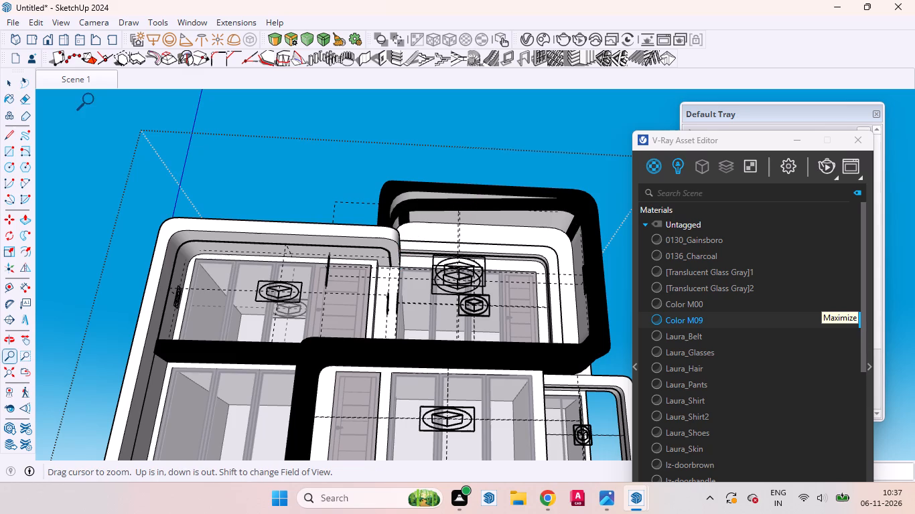
click(5, 79)
key(ctrl+z)
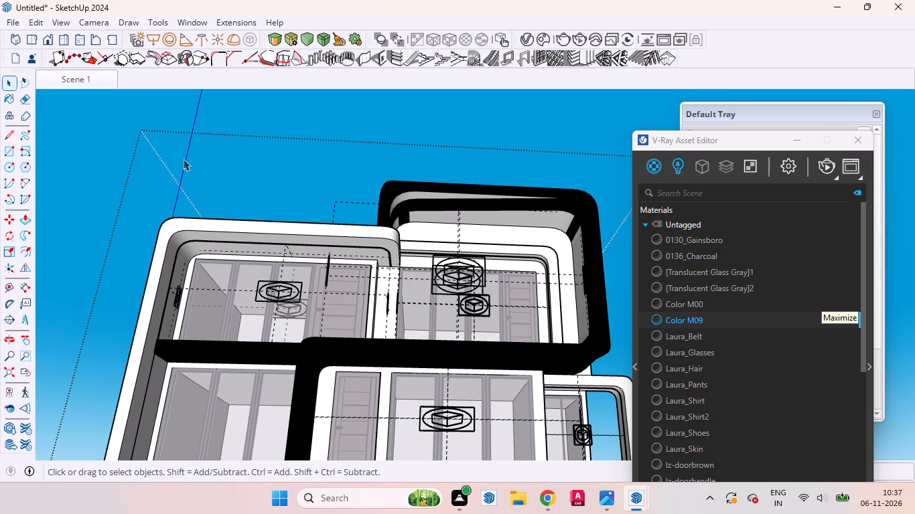
key(ctrl+z)
key(ctrl+z)
key(ctrl+z)
key(z)
key(ctrl+z)
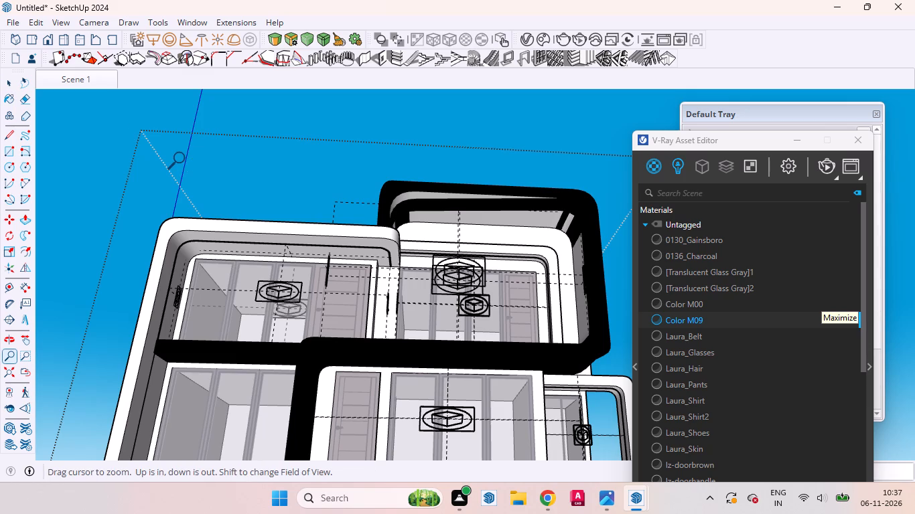
click(5, 89)
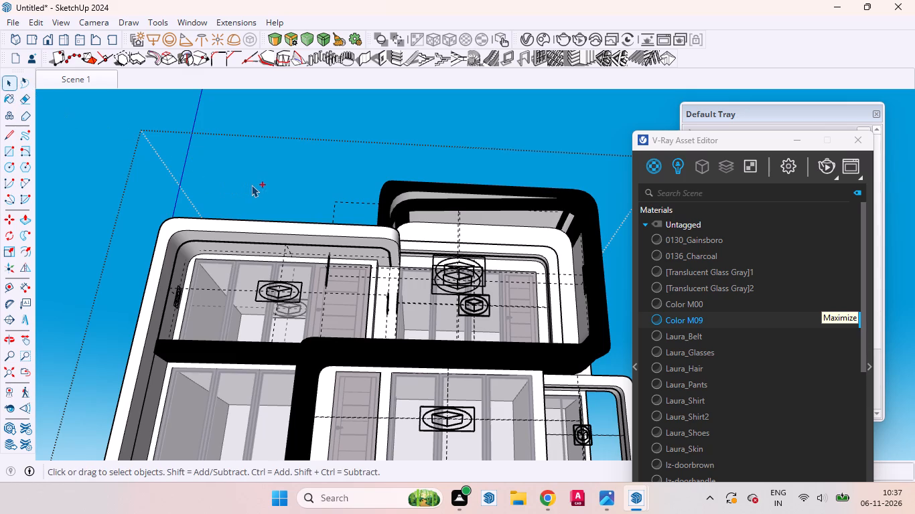
key(ctrl+z)
key(ctrl+z)
key(ctrl+z)
key(ctrl+z)
text(zz)
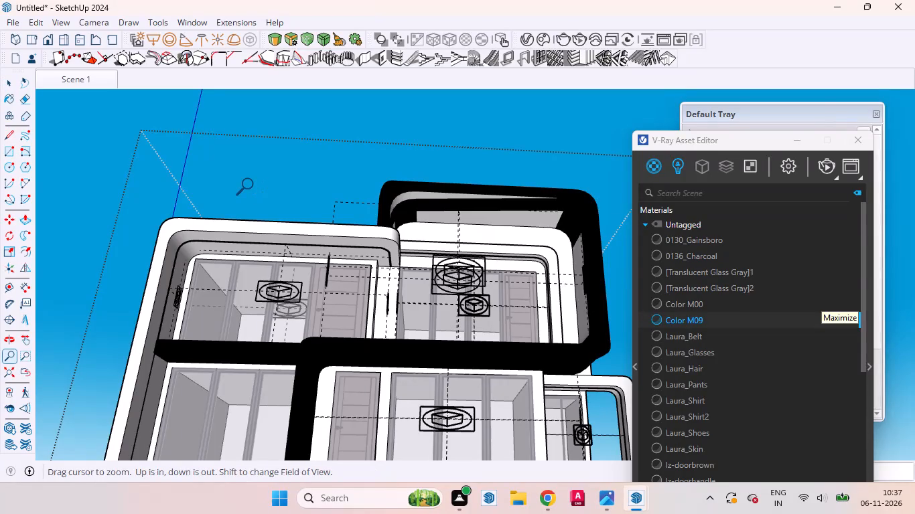
Undo the remaining cleanup edits until the upper frame's whole inner surface is black again.
drag(11, 89, 334, 180)
click(11, 85)
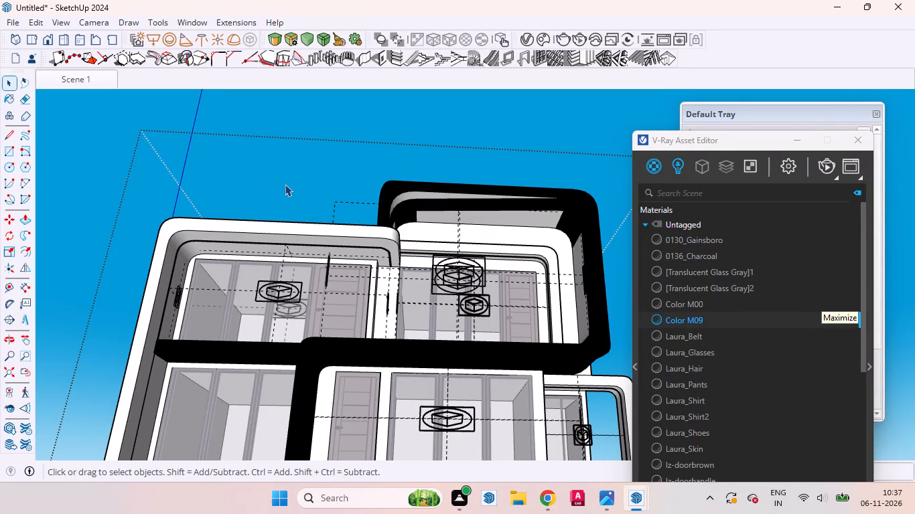
key(ctrl+z)
key(ctrl+z)
key(ctrl+z)
key(ctrl+z)
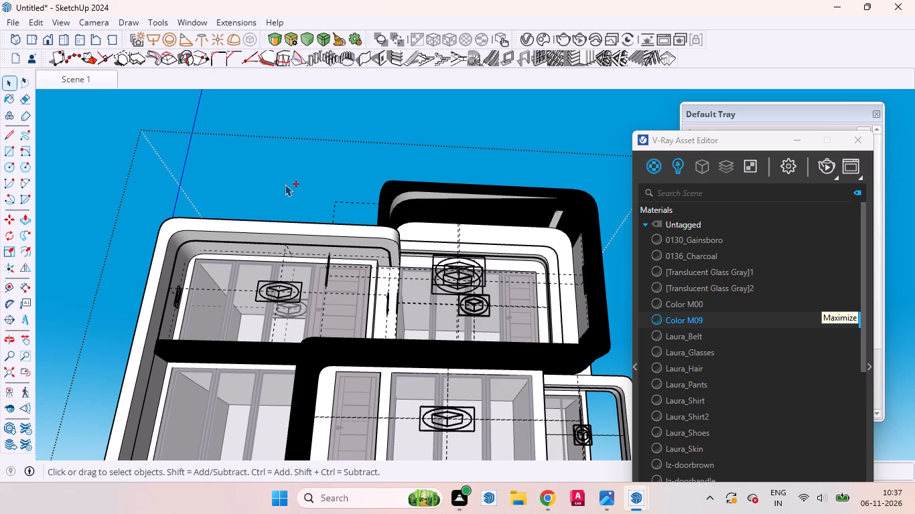
key(ctrl+z)
key(ctrl+z)
key(ctrl+z)
key(ctrl+z)
key(ctrl+z)
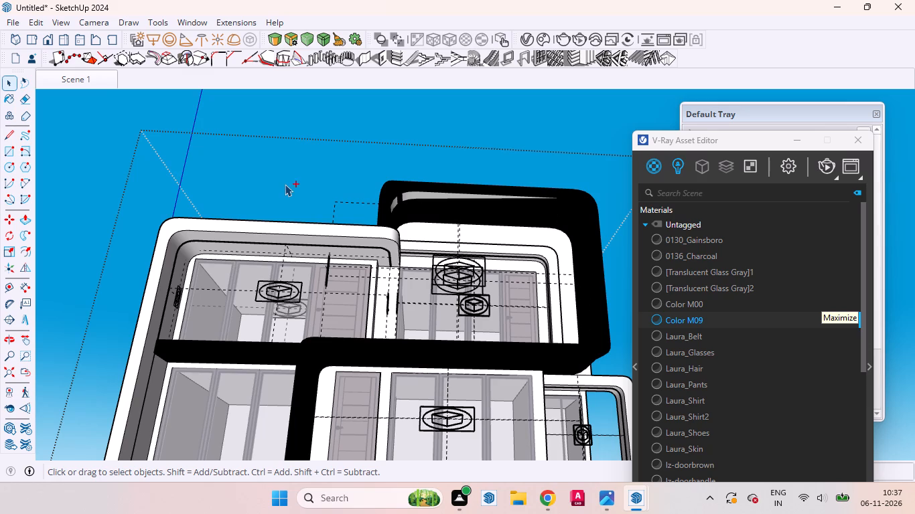
key(z)
key(ctrl+z)
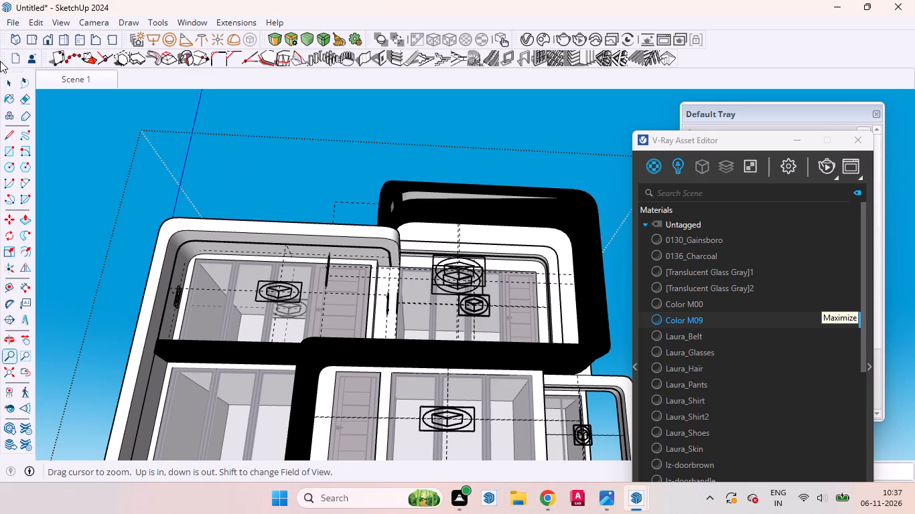
click(11, 82)
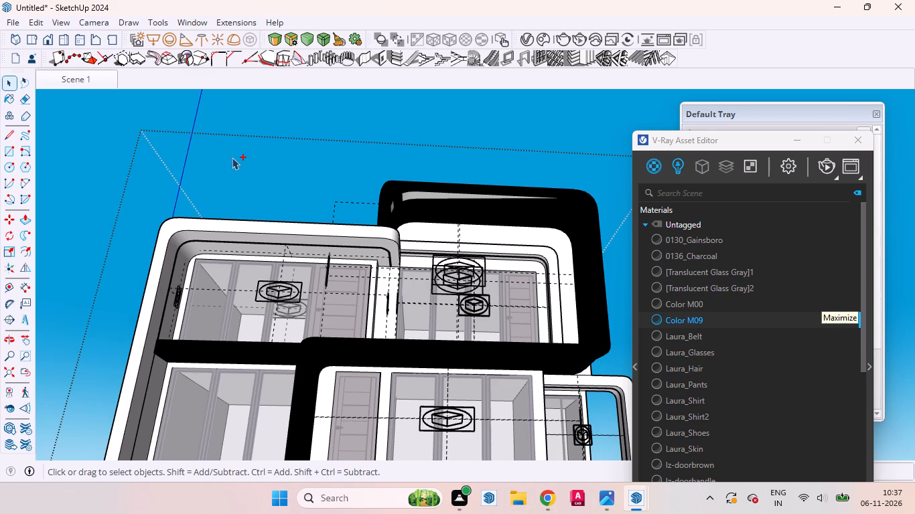
key(ctrl+z)
key(ctrl+z)
key(ctrl+z)
key(ctrl+z)
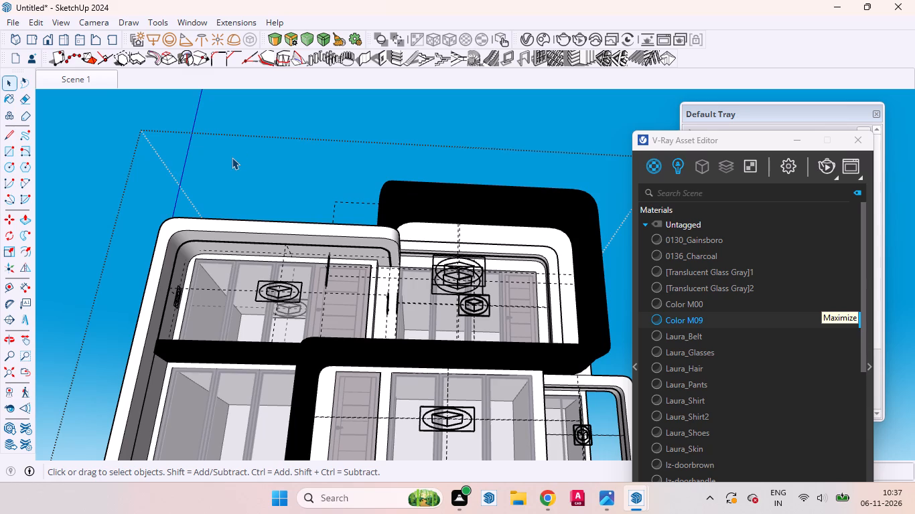
Close the group being edited and bring the whole house back into a front view.
scroll(232, 157, down, 5)
middle_drag(319, 208, 488, 477)
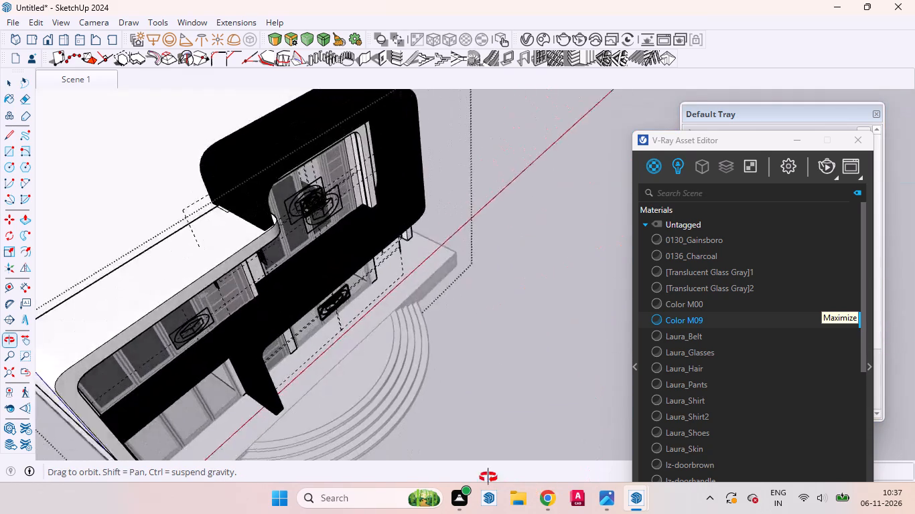
middle_drag(488, 477, 466, 466)
scroll(452, 458, up, 1)
scroll(455, 431, down, 1)
scroll(456, 429, up, 1)
scroll(457, 428, down, 6)
middle_drag(222, 264, 415, 285)
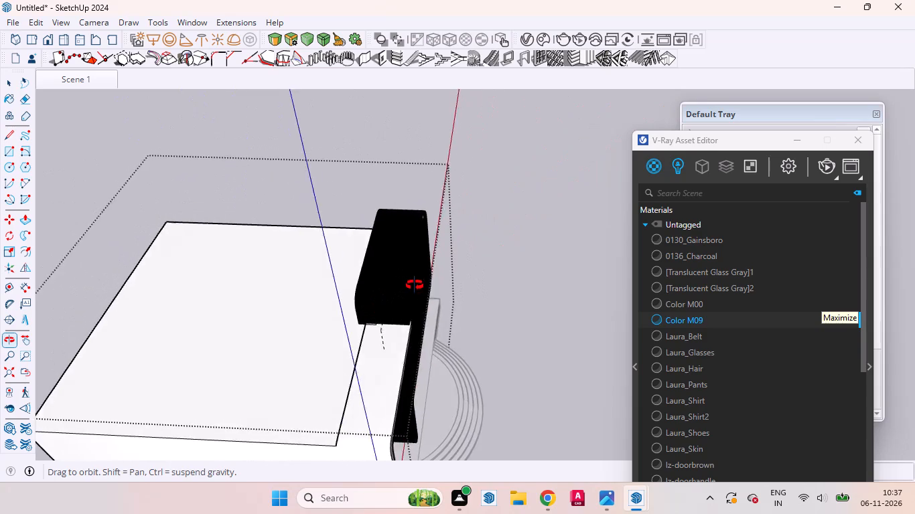
middle_drag(415, 285, 445, 265)
scroll(449, 331, down, 5)
middle_drag(498, 338, 167, 258)
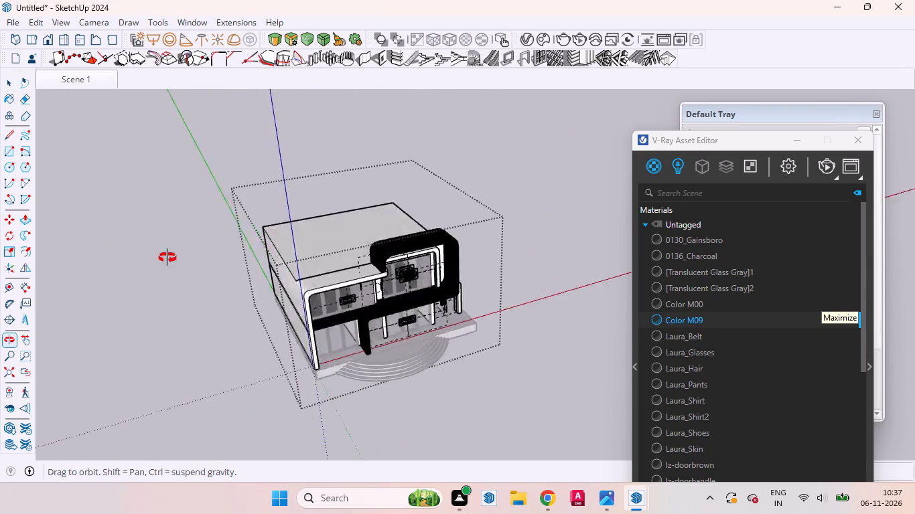
middle_drag(167, 258, 49, 213)
scroll(413, 260, down, 4)
click(547, 367)
click(542, 371)
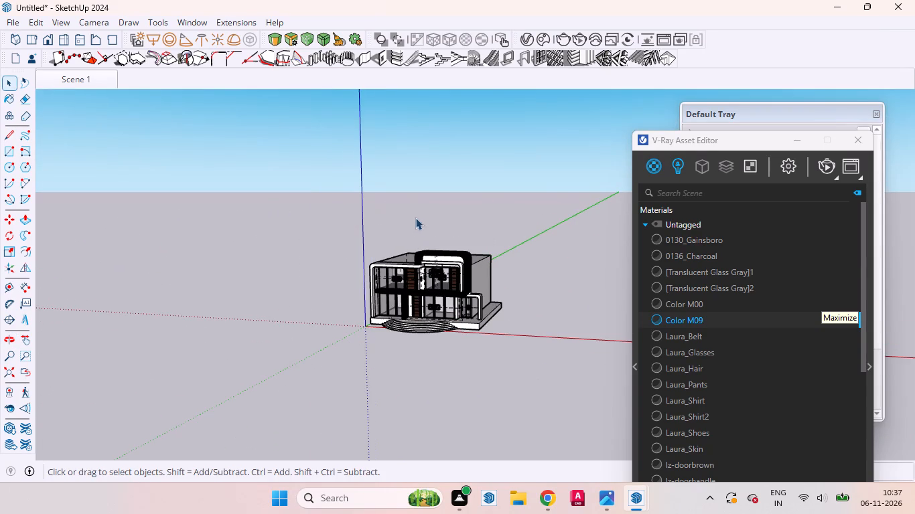
scroll(414, 222, up, 5)
scroll(407, 328, down, 1)
scroll(407, 328, up, 9)
middle_drag(389, 364, 468, 324)
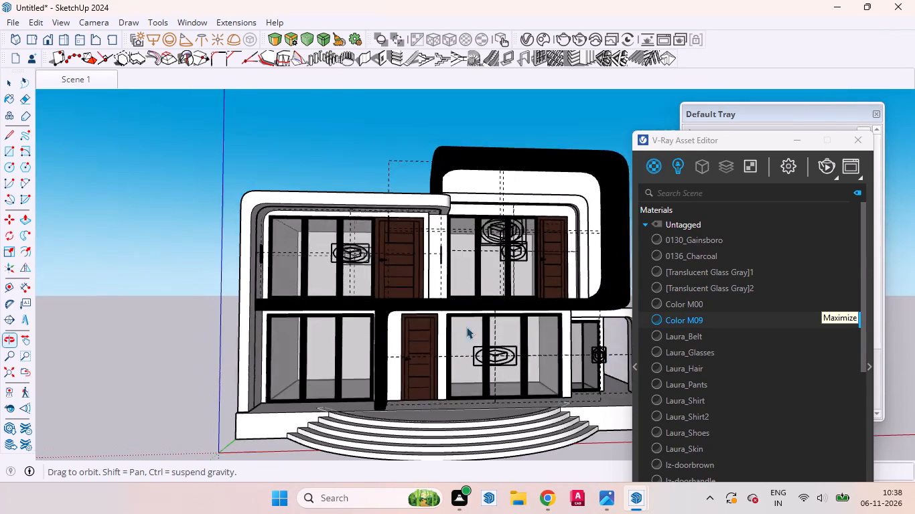
scroll(350, 408, down, 4)
scroll(441, 440, down, 1)
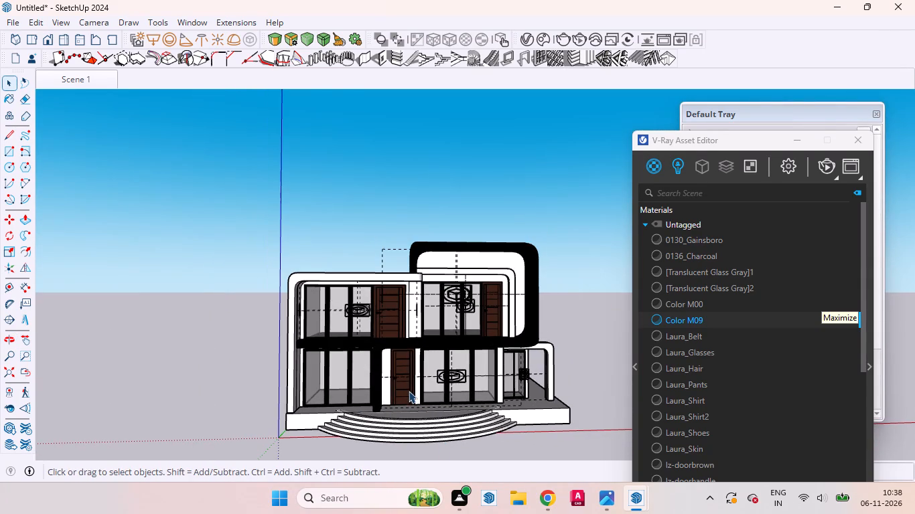